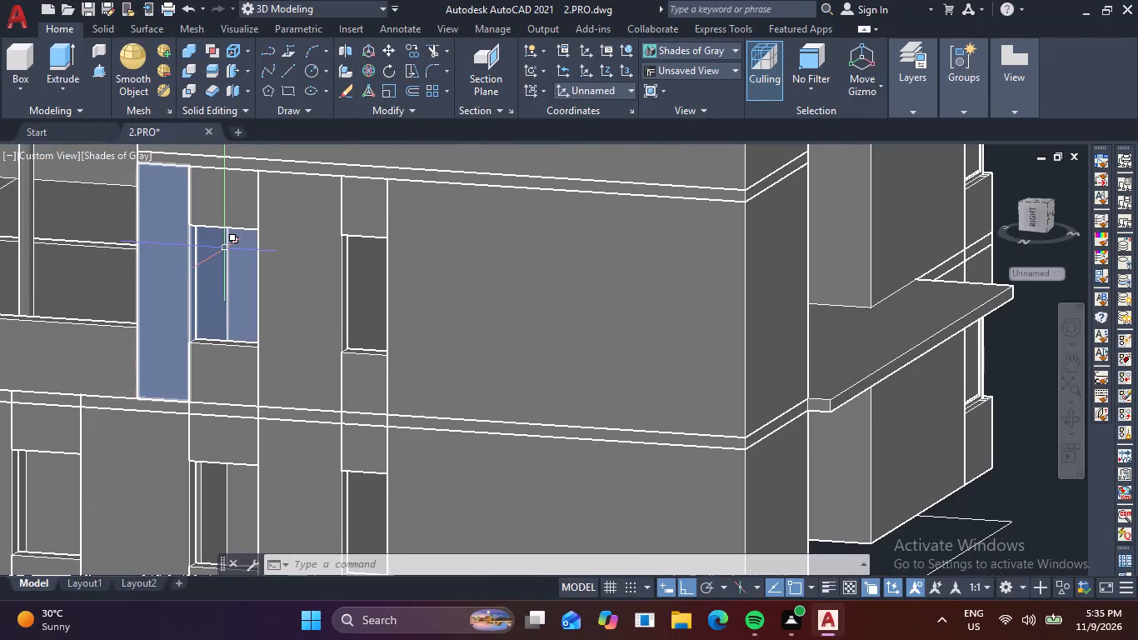
Examine the window openings on the upper and ground floors of the building's long facade.
middle_drag(251, 260, 386, 290)
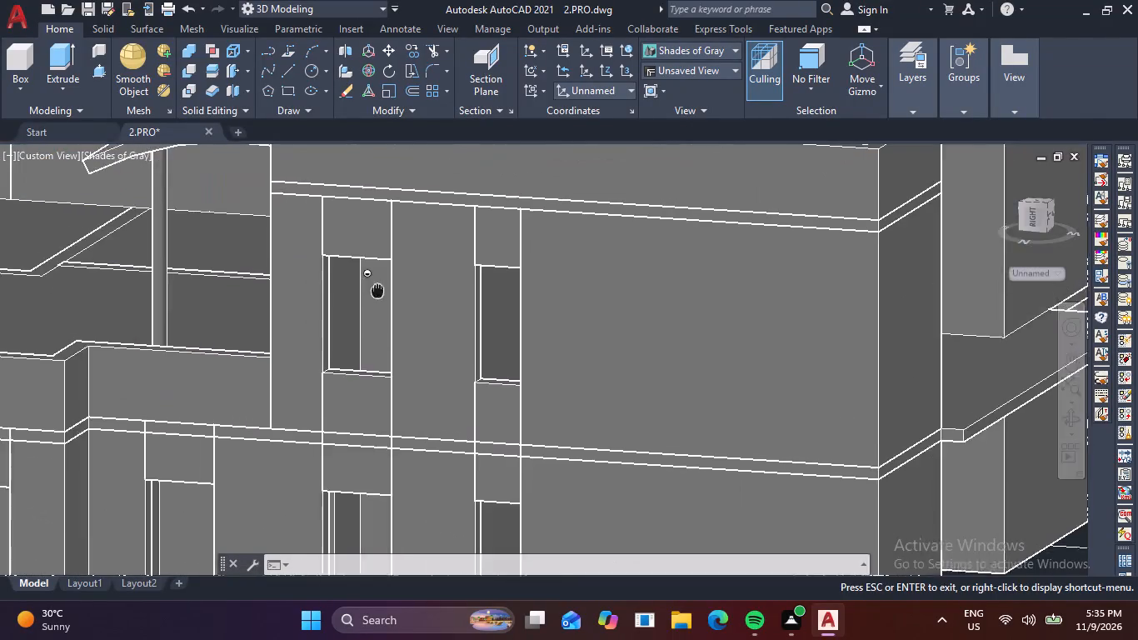
middle_drag(386, 290, 469, 302)
middle_drag(469, 302, 510, 302)
scroll(396, 297, down, 2)
scroll(453, 395, up, 2)
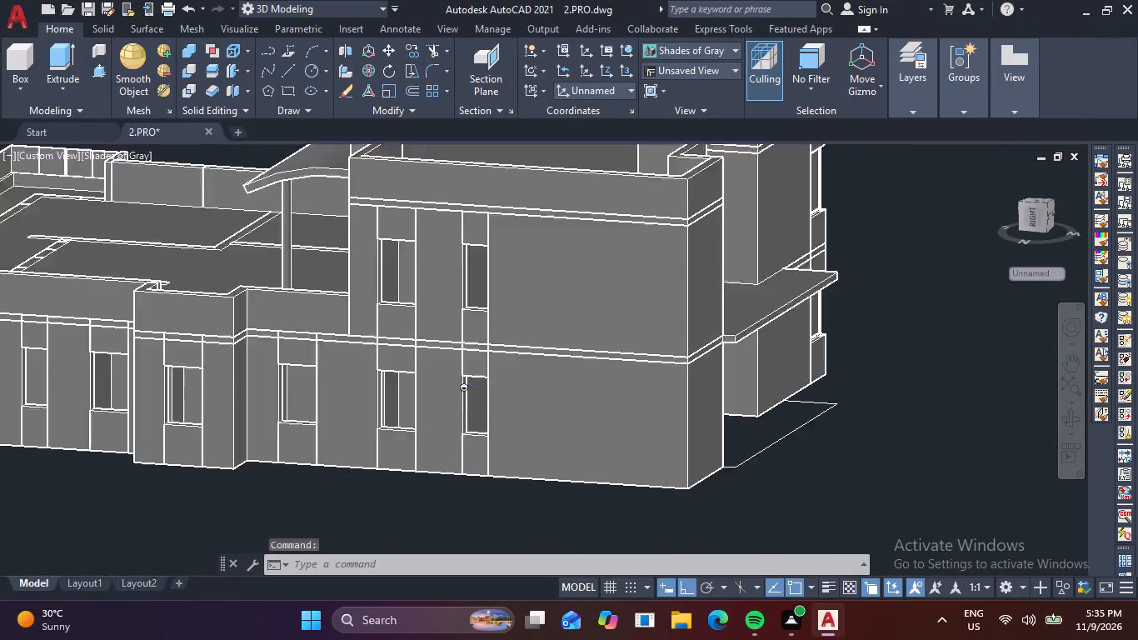
scroll(457, 399, up, 1)
middle_drag(487, 433, 383, 382)
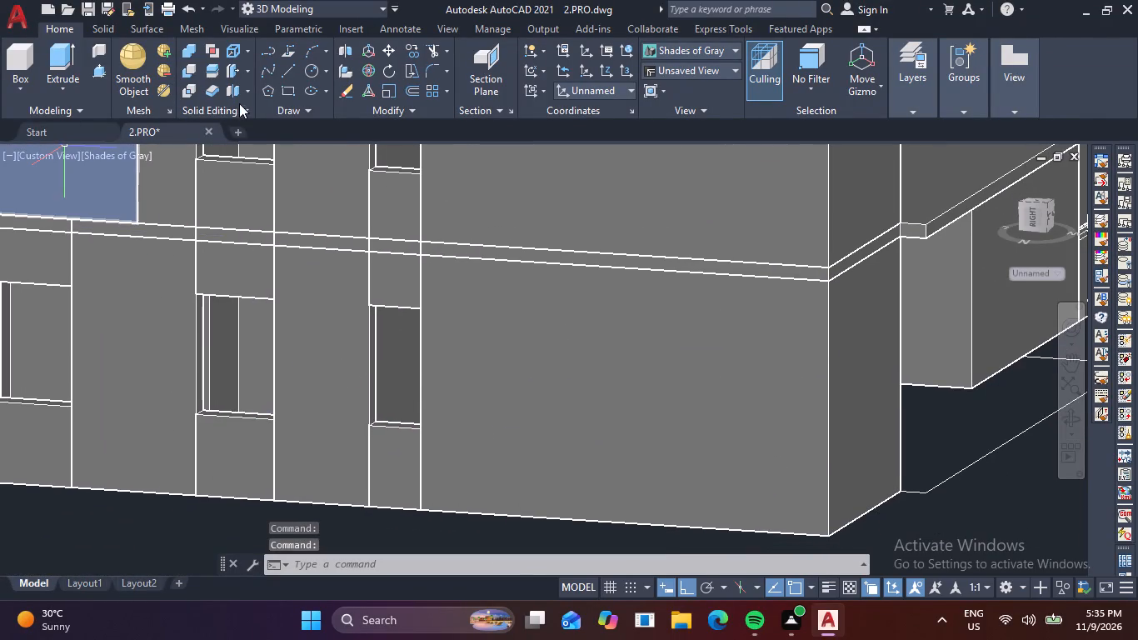
scroll(559, 187, down, 2)
middle_drag(607, 312, 624, 333)
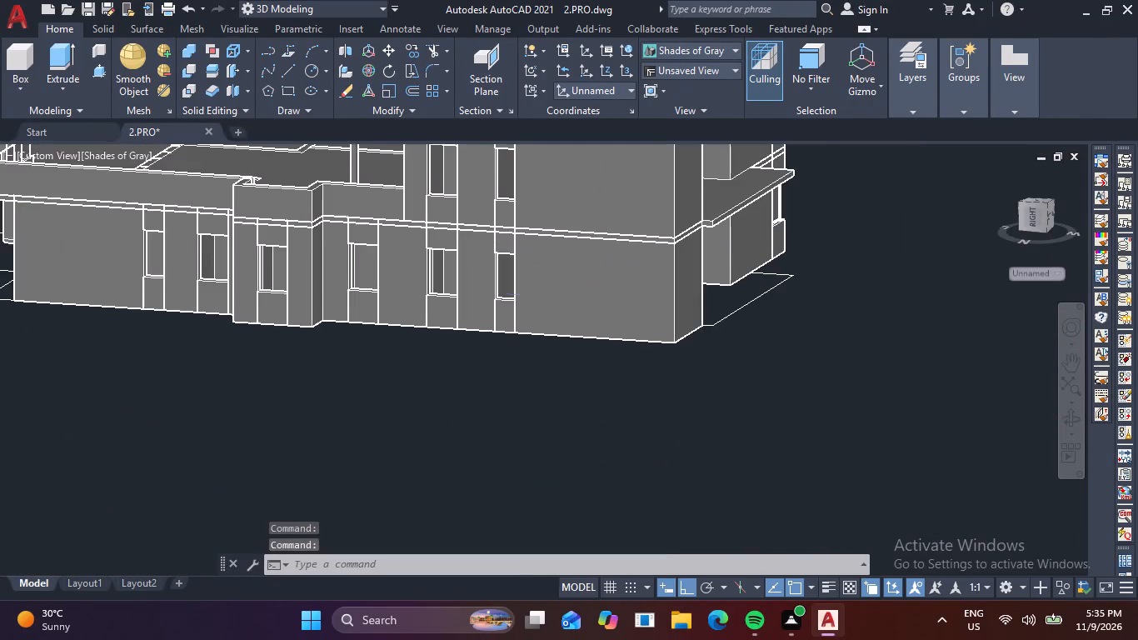
middle_drag(624, 333, 702, 402)
scroll(614, 359, up, 1)
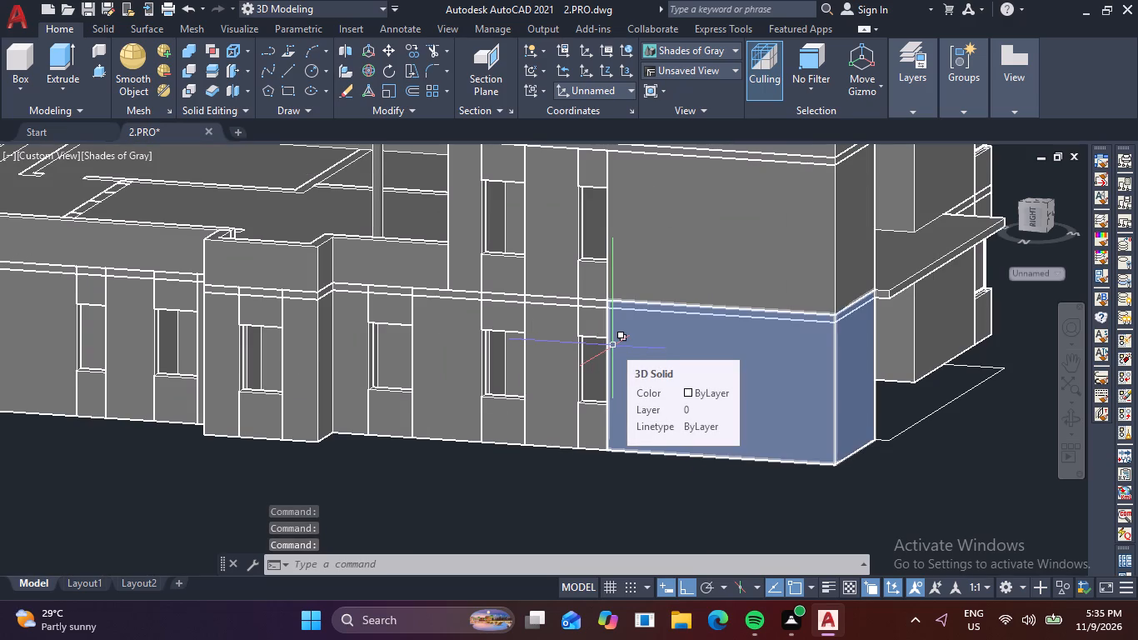
scroll(587, 329, up, 2)
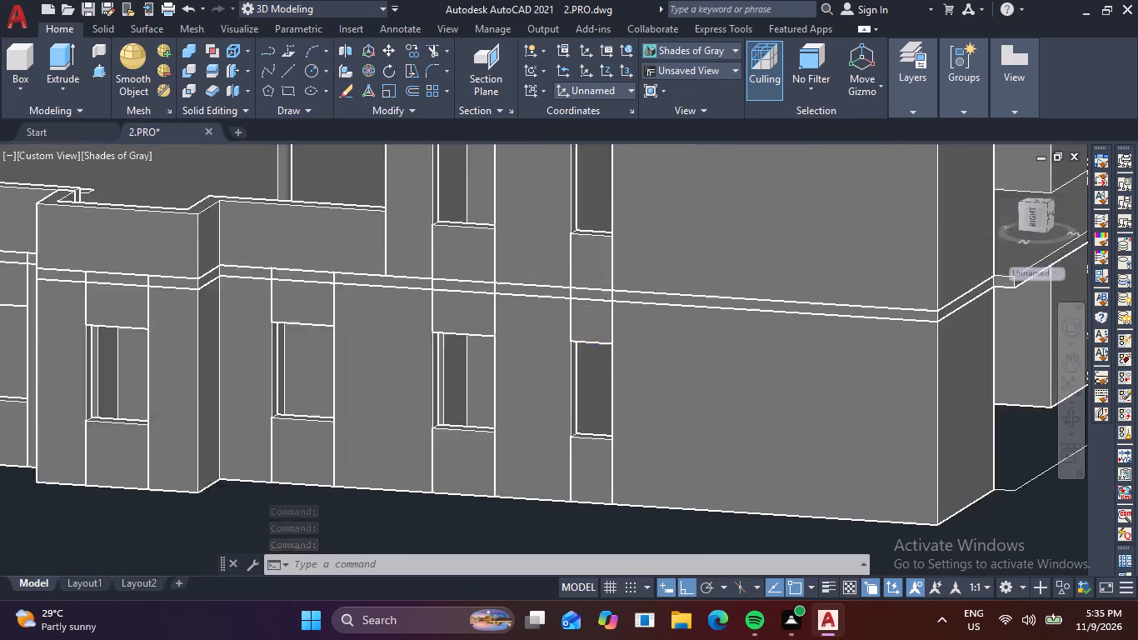
scroll(584, 332, up, 1)
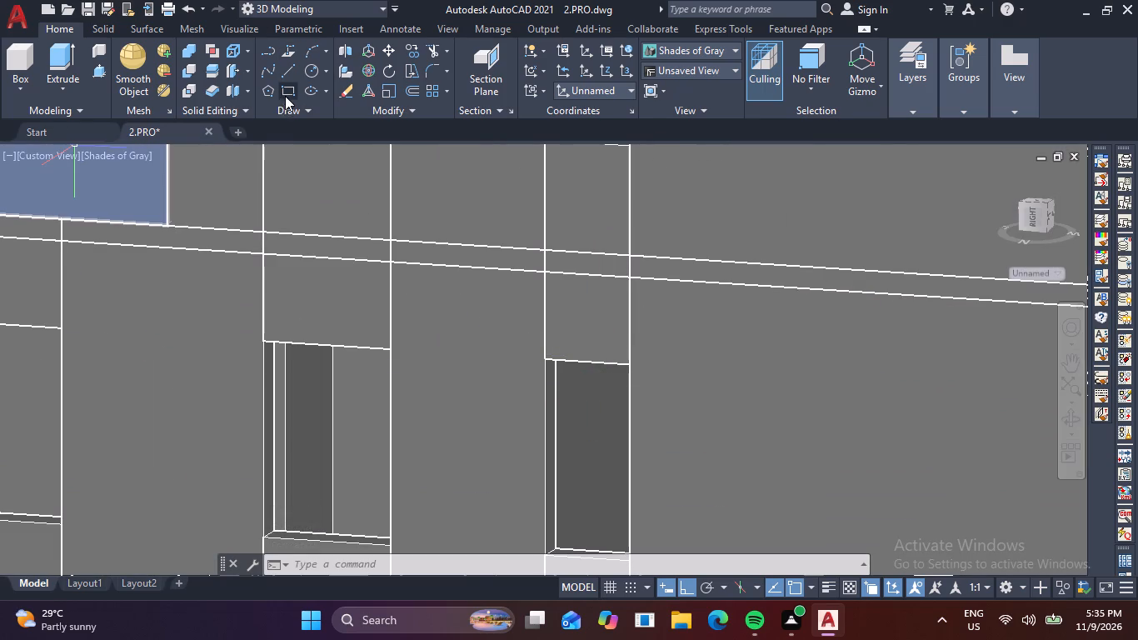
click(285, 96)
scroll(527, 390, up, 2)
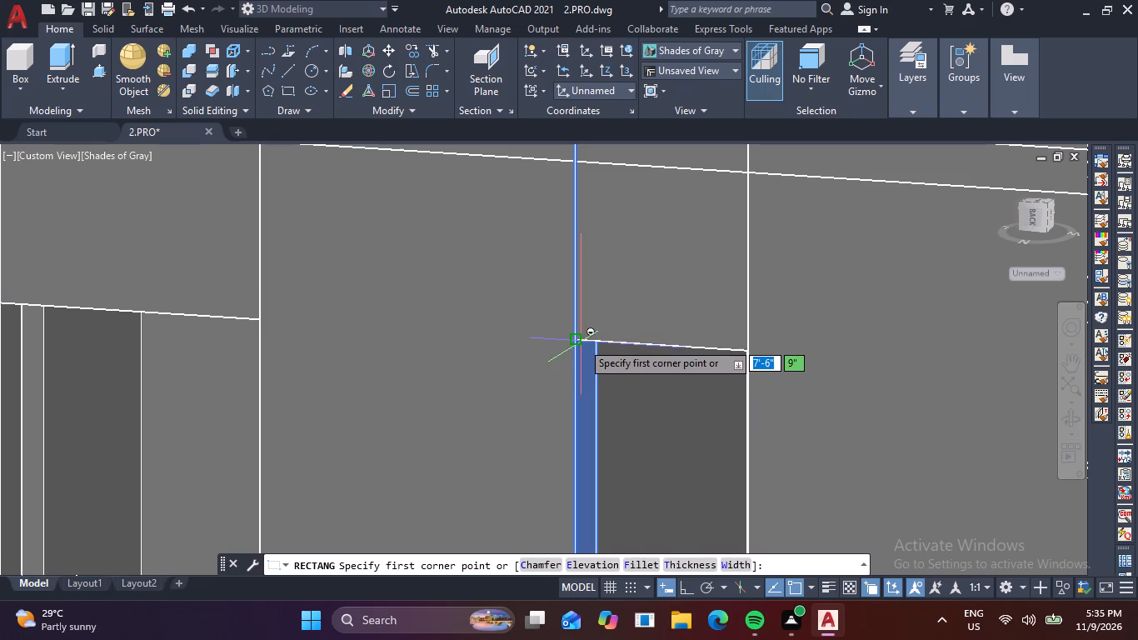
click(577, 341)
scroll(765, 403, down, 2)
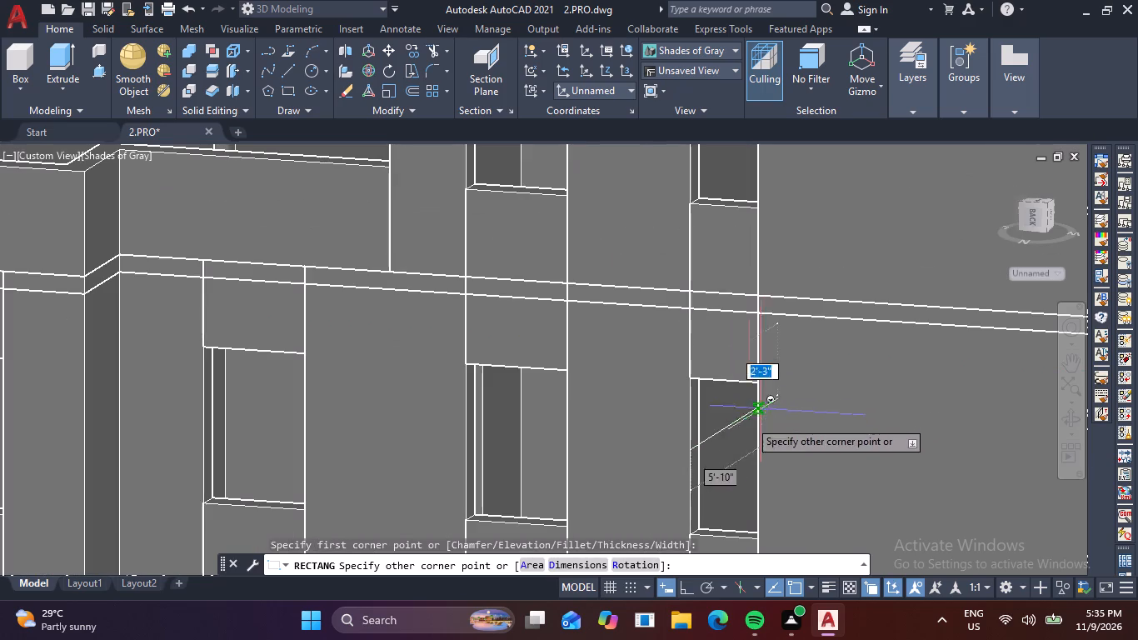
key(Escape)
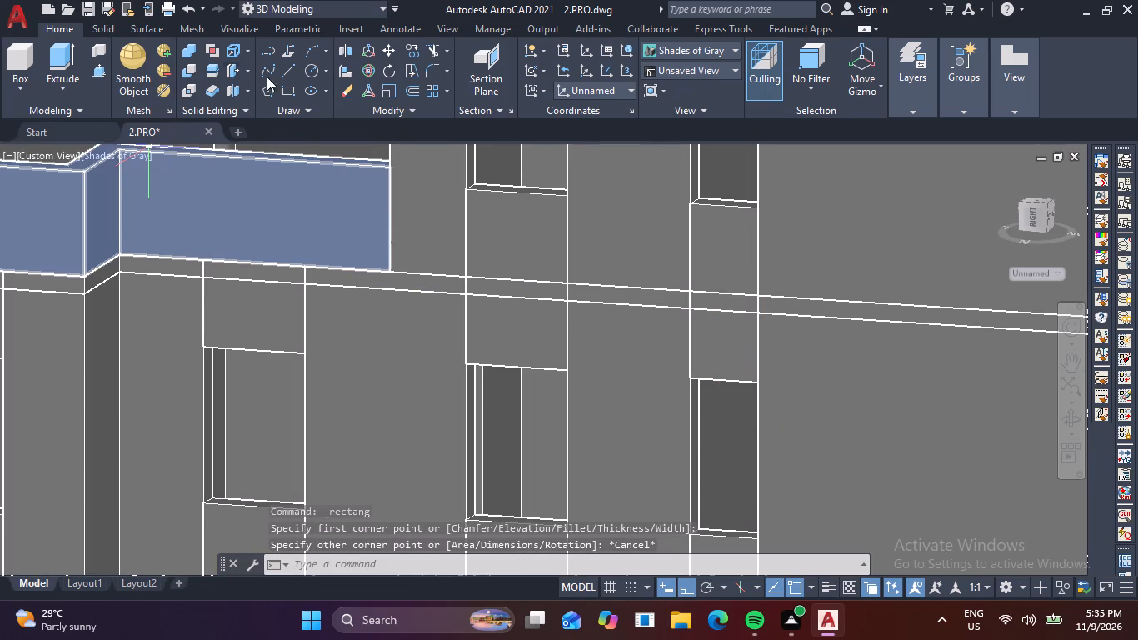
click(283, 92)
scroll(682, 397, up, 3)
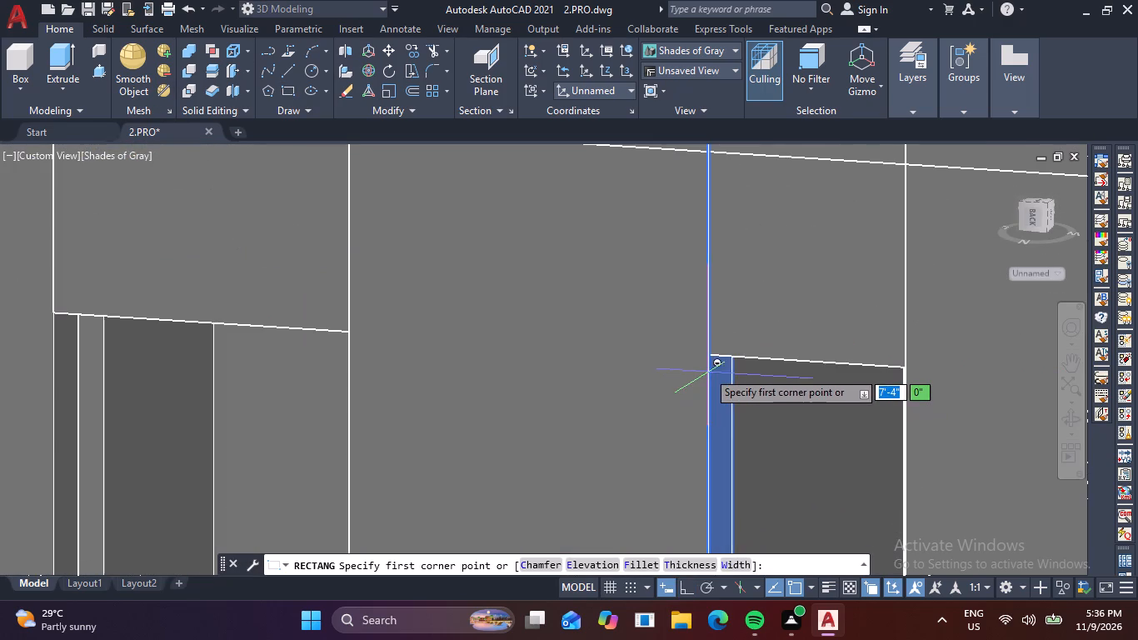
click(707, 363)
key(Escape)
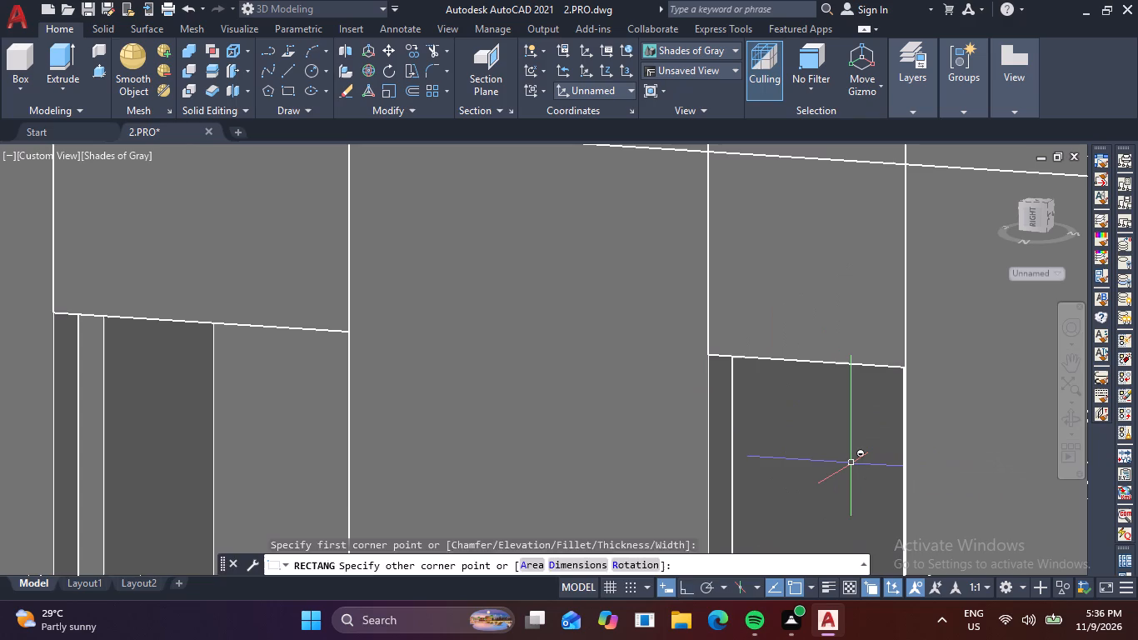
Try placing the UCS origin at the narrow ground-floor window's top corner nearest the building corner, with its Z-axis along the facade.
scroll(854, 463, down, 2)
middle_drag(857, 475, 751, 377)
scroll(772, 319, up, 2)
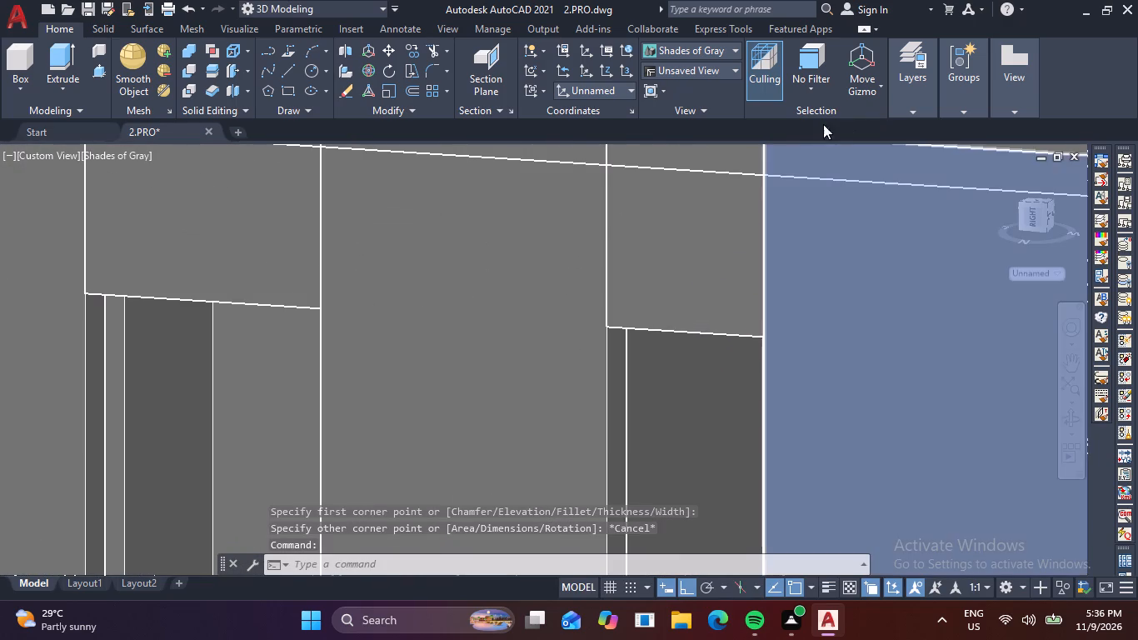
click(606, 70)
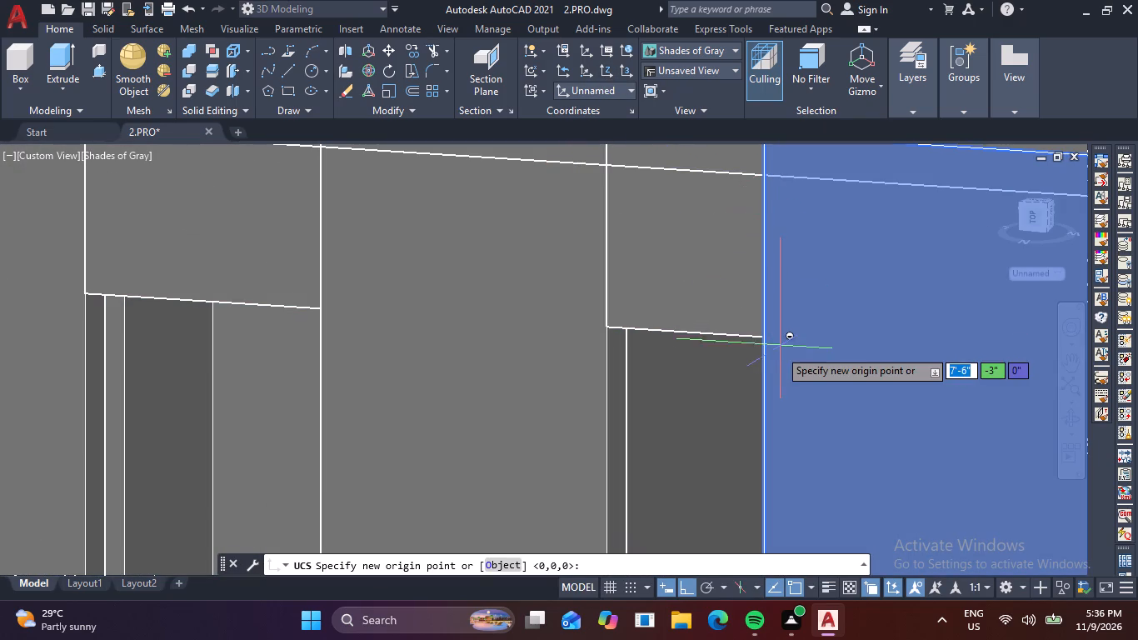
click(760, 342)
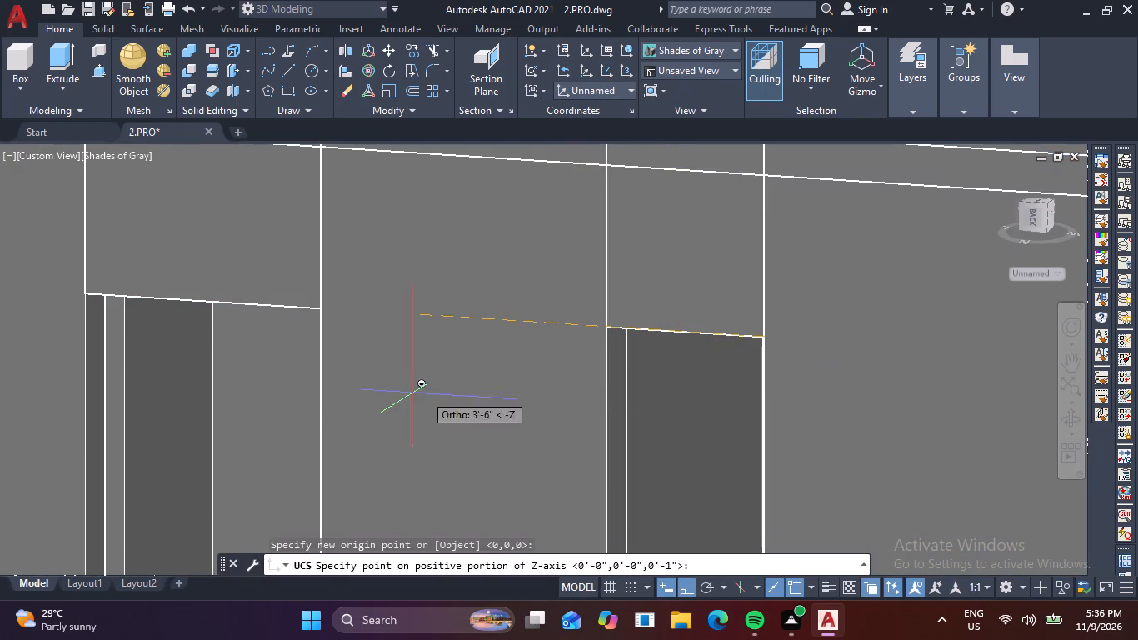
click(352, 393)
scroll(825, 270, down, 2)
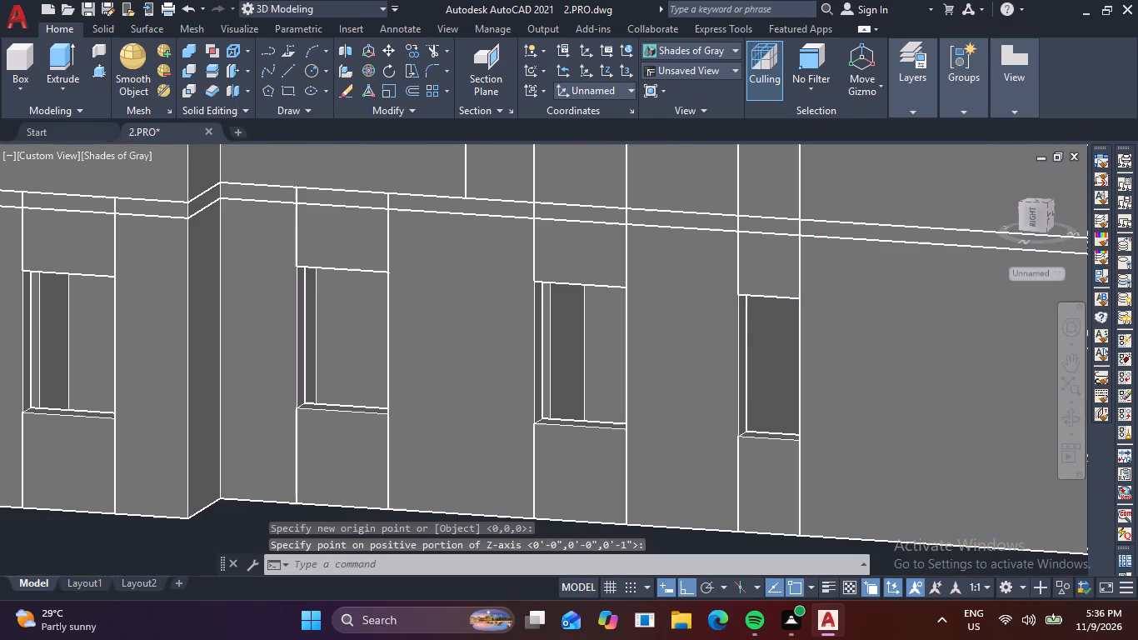
Turn on the grid display to show the working plane.
key(F7)
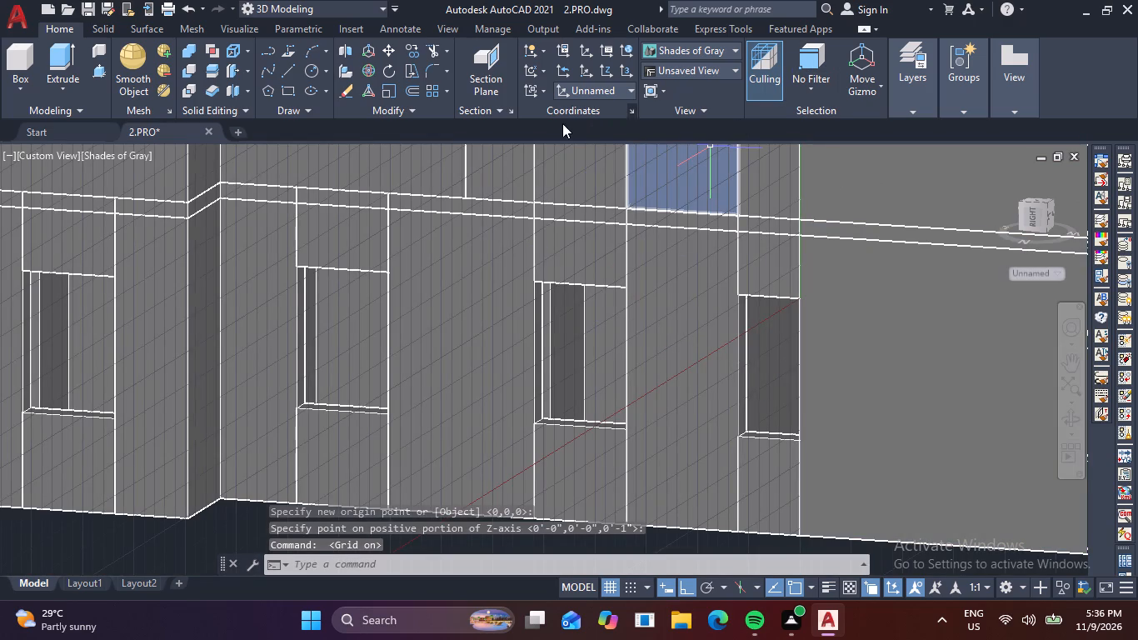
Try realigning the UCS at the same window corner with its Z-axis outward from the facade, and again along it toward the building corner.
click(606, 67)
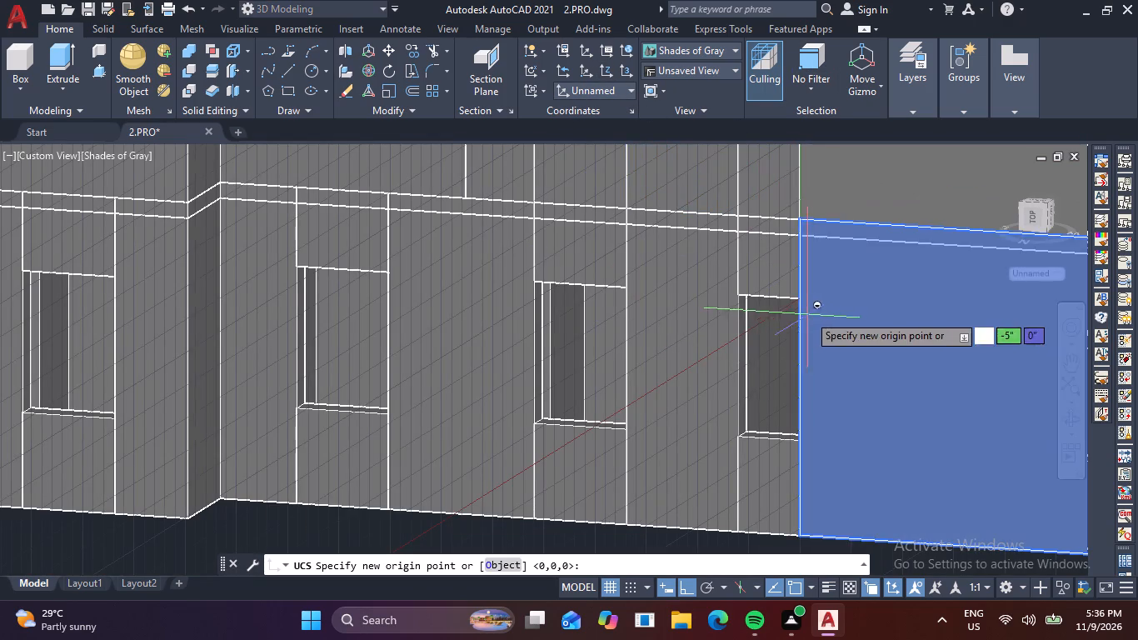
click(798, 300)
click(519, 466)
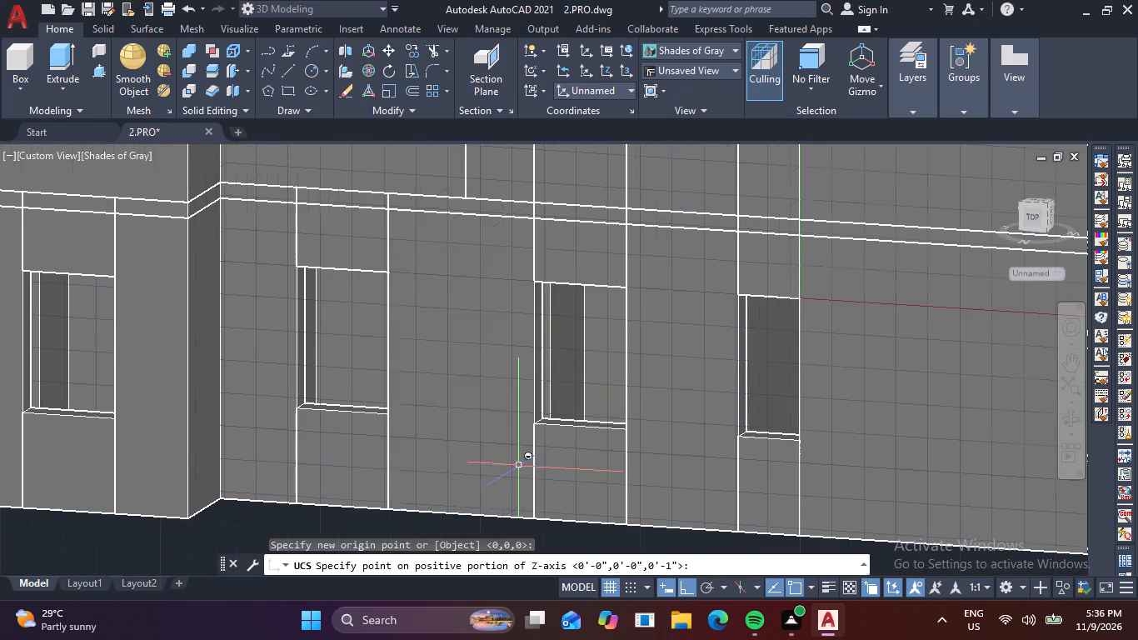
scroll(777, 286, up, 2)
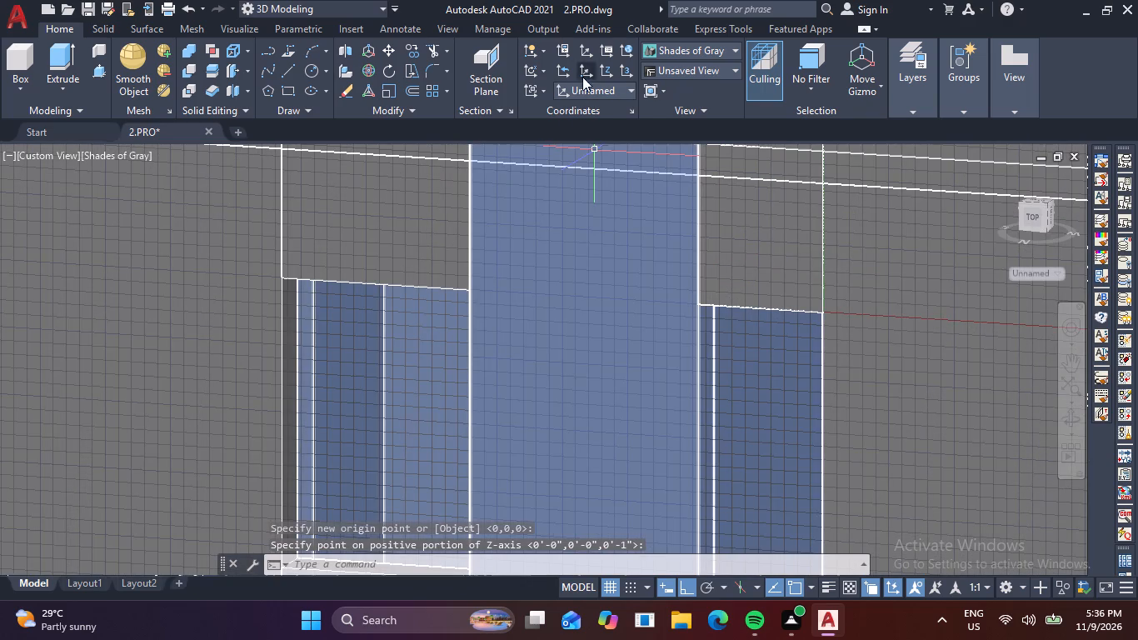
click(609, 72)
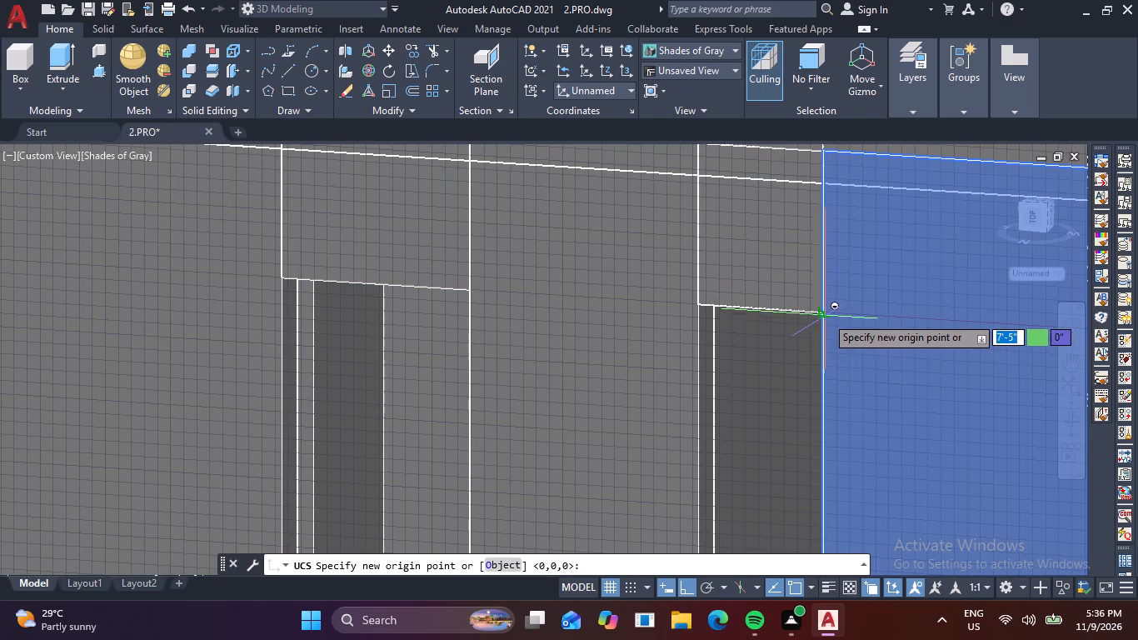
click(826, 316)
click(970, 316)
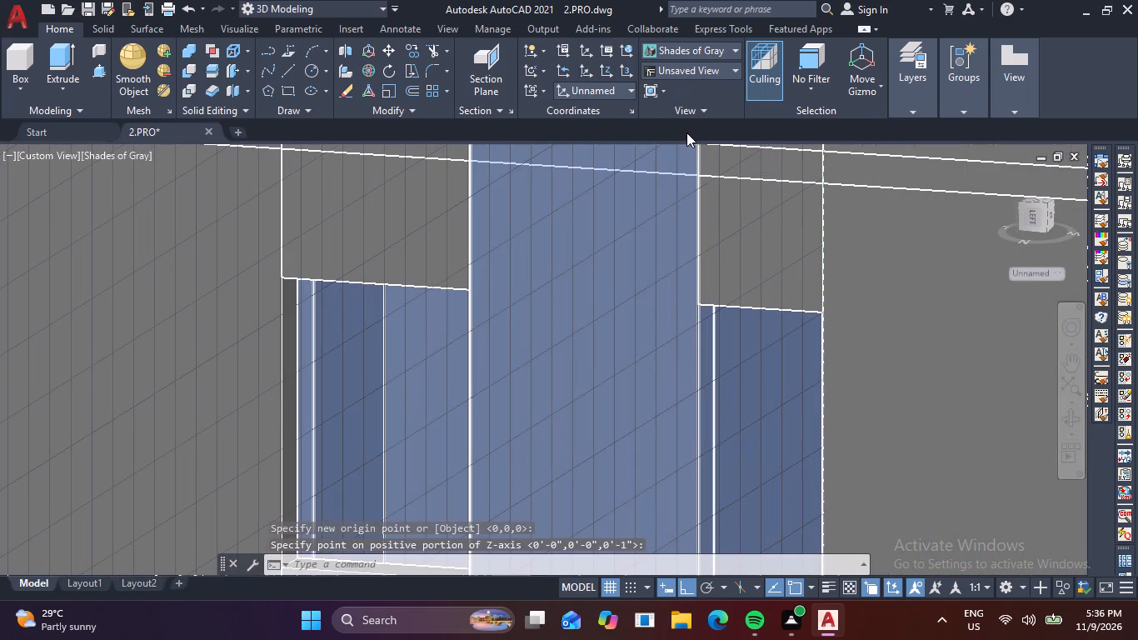
Set the UCS origin at the narrow window's top corner with its Z-axis pointing vertically upward.
click(614, 75)
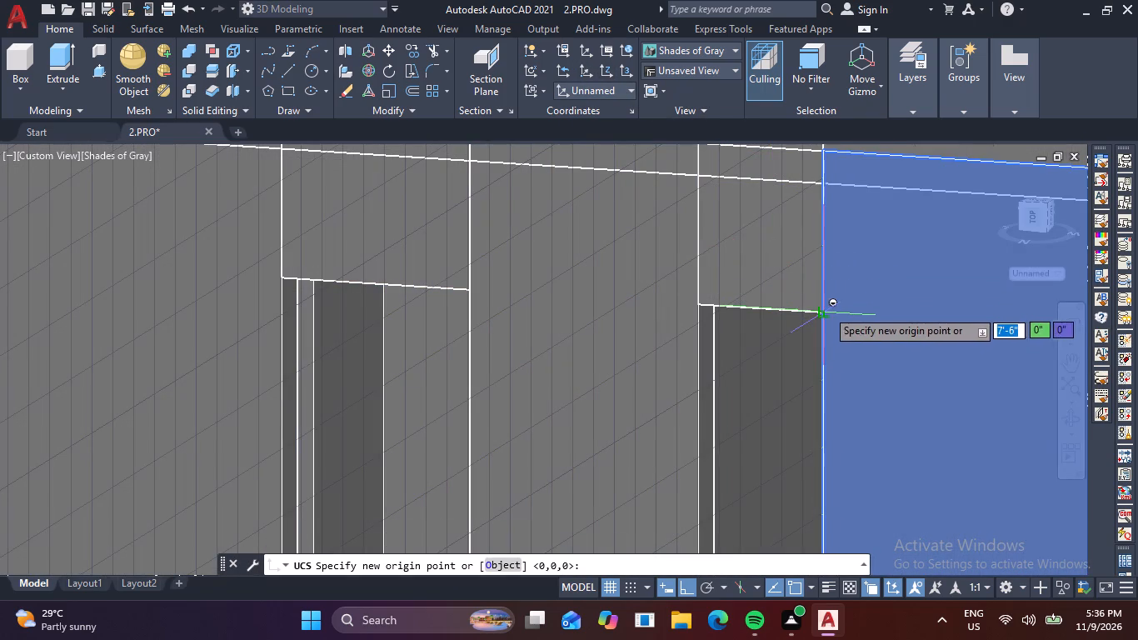
click(822, 313)
click(829, 170)
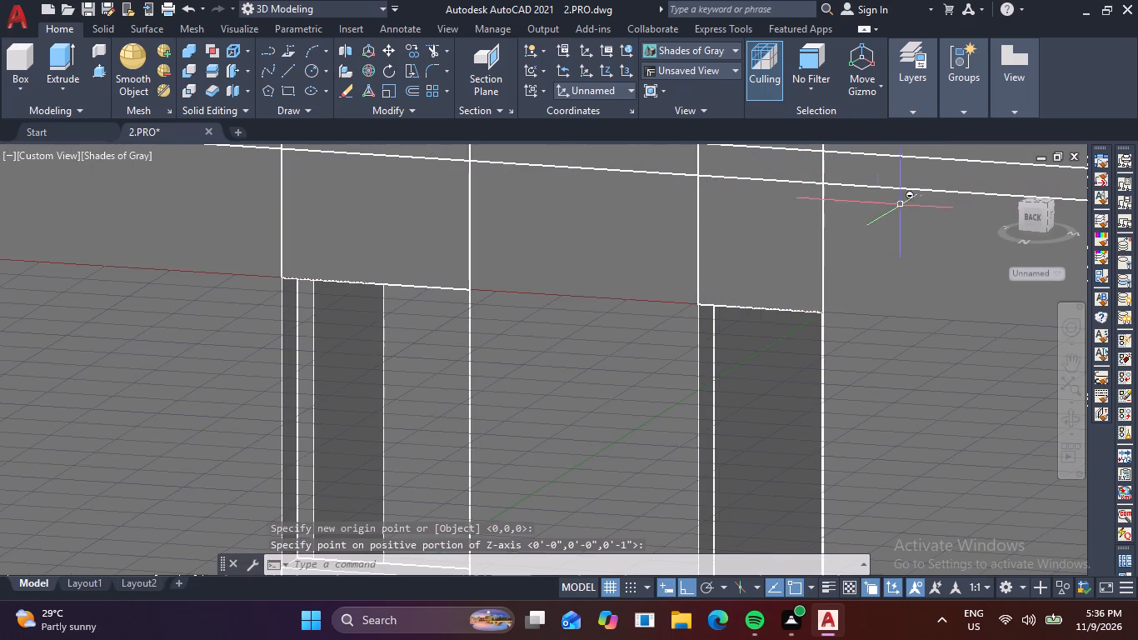
Draw a rectangle over the narrow ground-floor window opening, from its top corner to the diagonally opposite bottom corner.
middle_drag(791, 370, 636, 312)
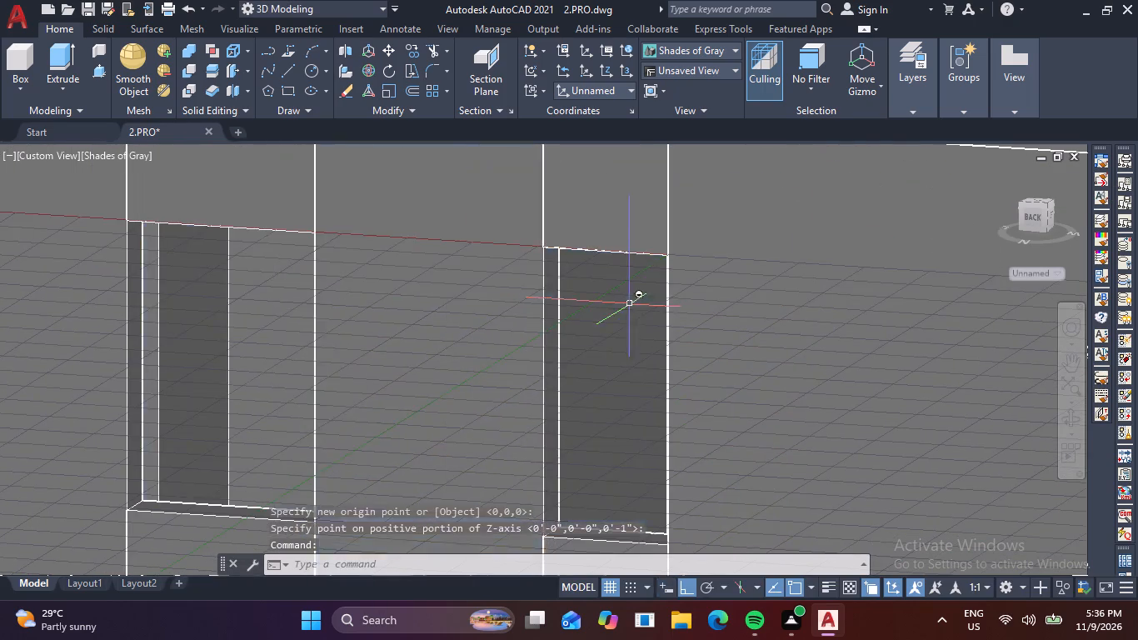
scroll(651, 329, up, 3)
scroll(656, 324, down, 3)
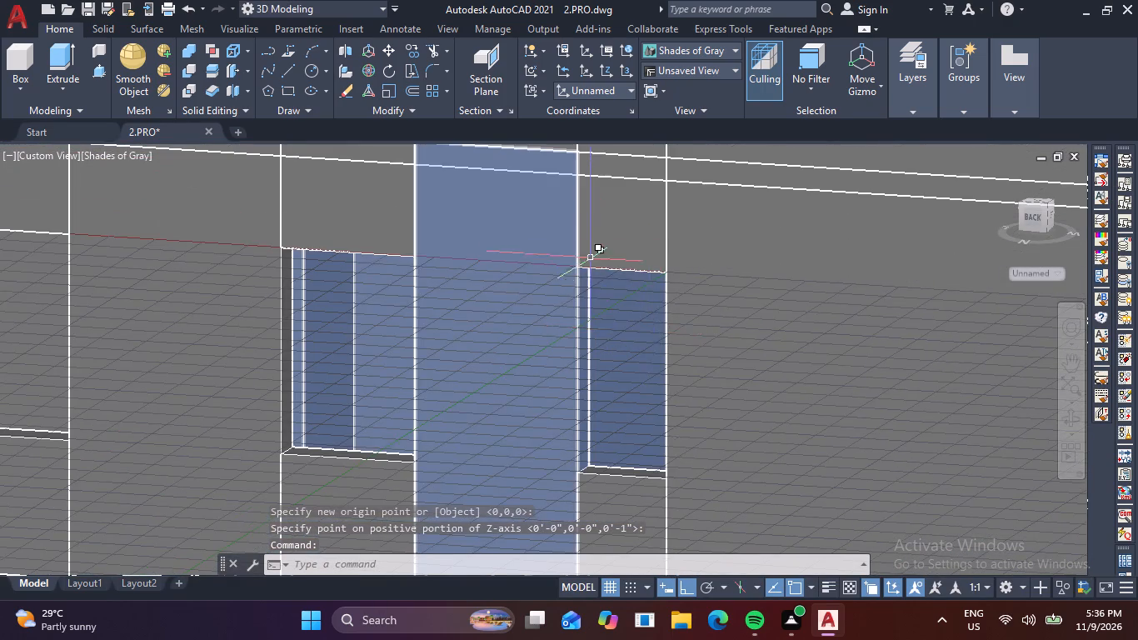
scroll(587, 238, up, 2)
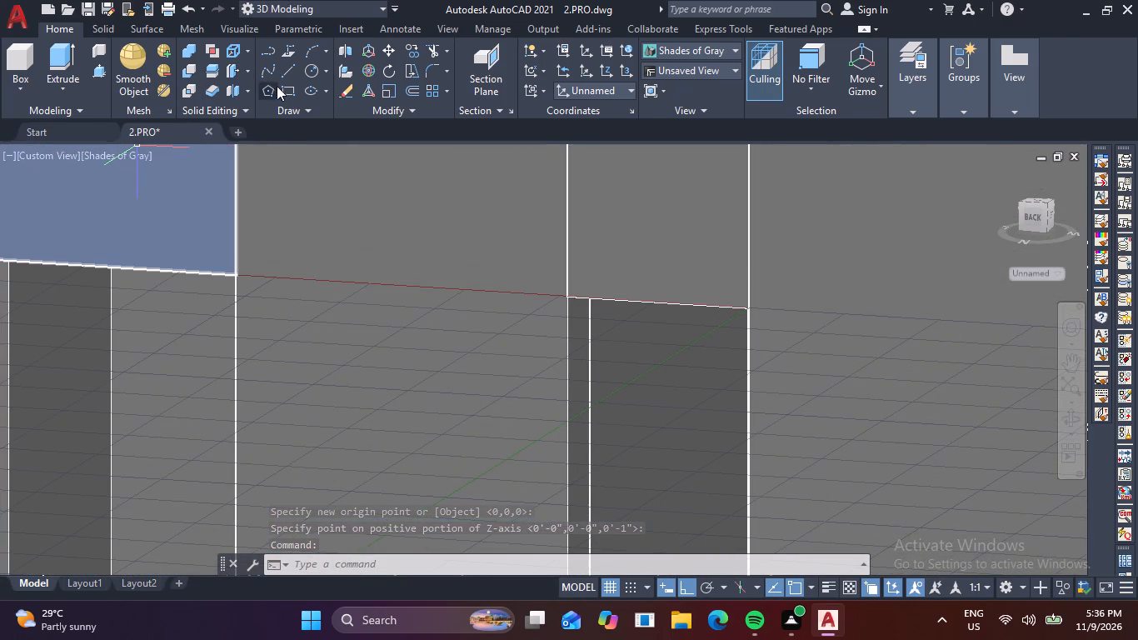
click(282, 91)
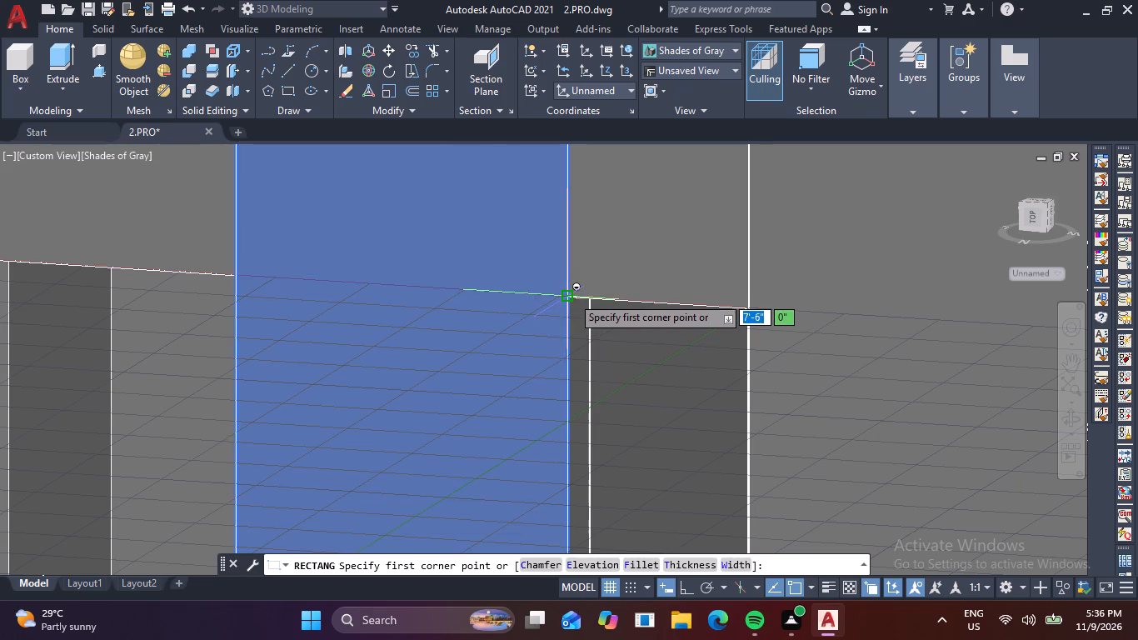
click(571, 296)
middle_drag(772, 448, 688, 274)
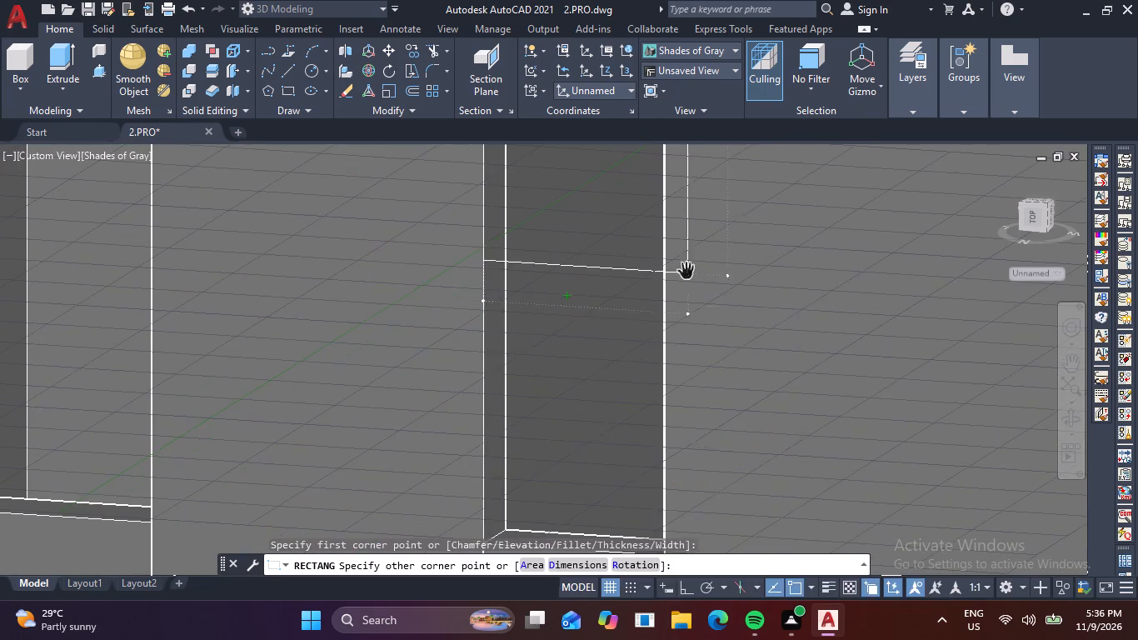
middle_drag(702, 475, 695, 340)
scroll(649, 422, up, 2)
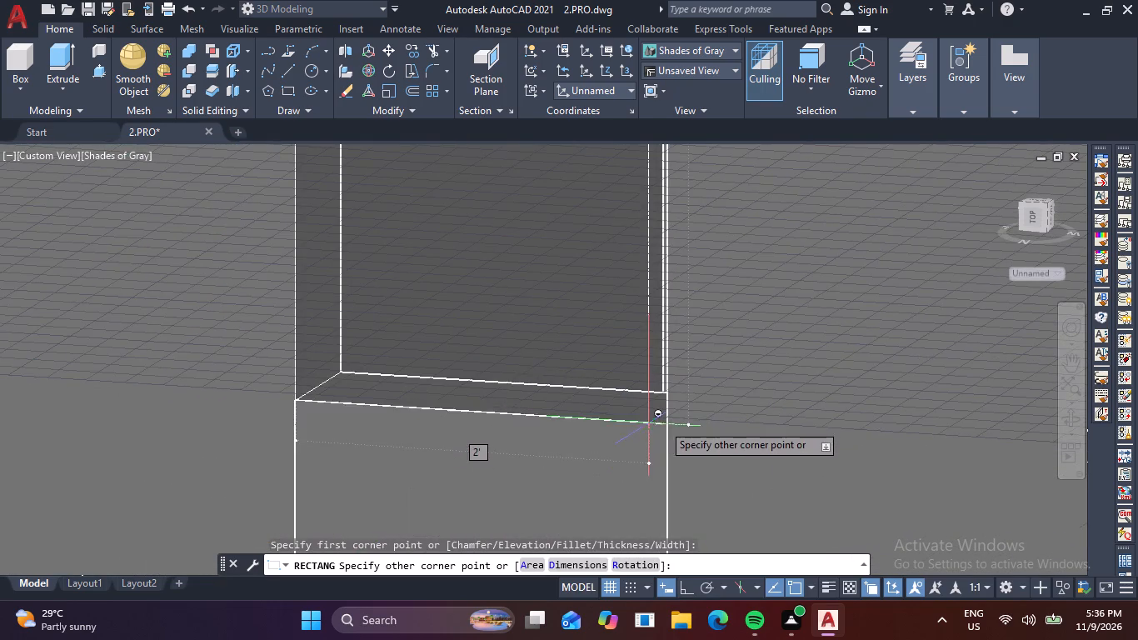
click(666, 424)
Move the window outline polyline straight out from the facade along the Y-axis into the empty space in front of the building.
scroll(616, 400, down, 2)
middle_drag(616, 402, 621, 462)
click(591, 467)
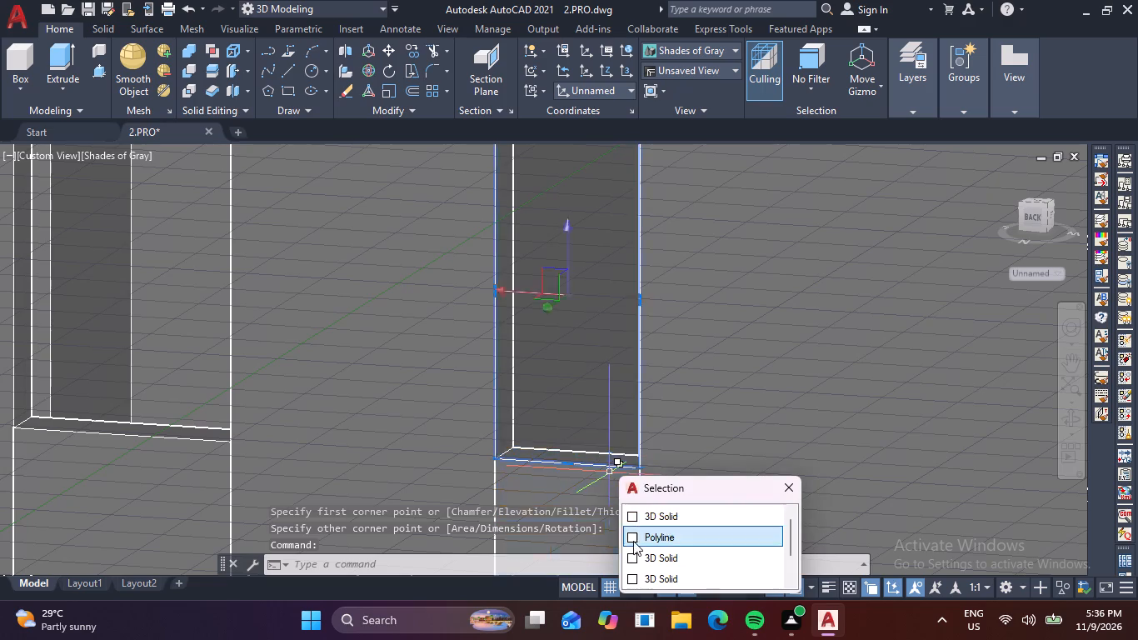
click(635, 538)
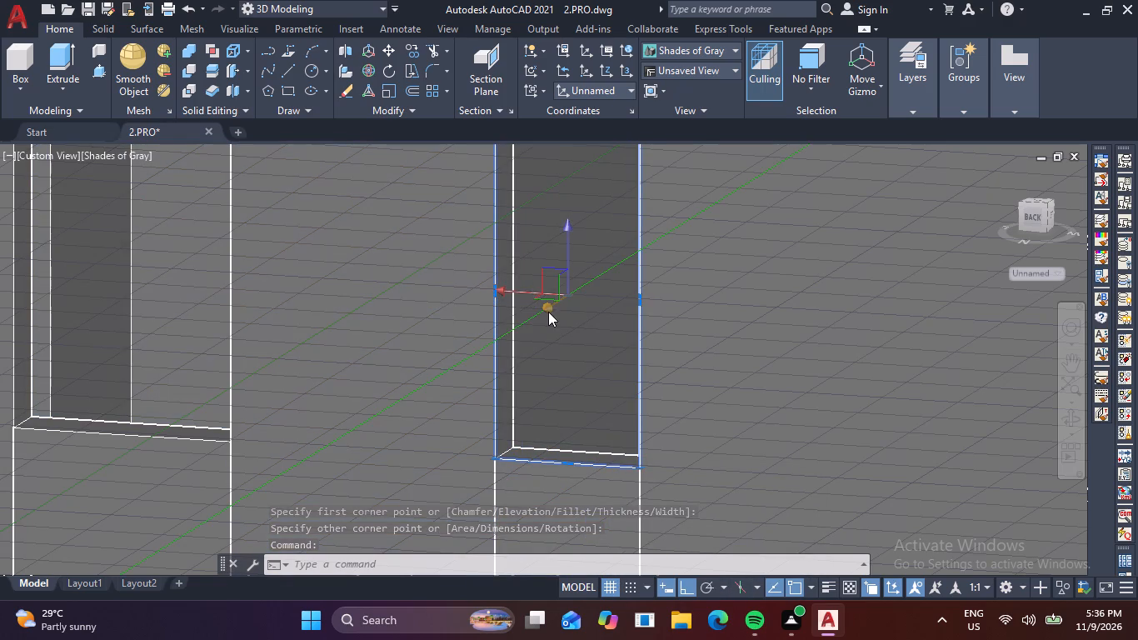
drag(548, 312, 568, 295)
scroll(476, 362, down, 3)
middle_drag(476, 375, 680, 238)
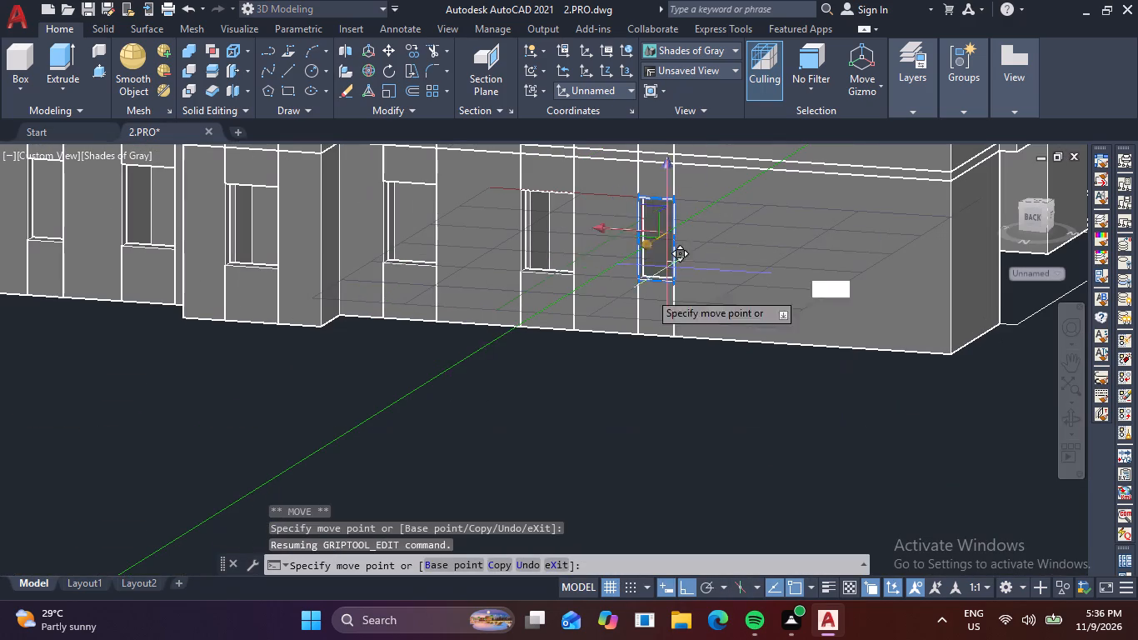
click(380, 492)
scroll(381, 372, up, 4)
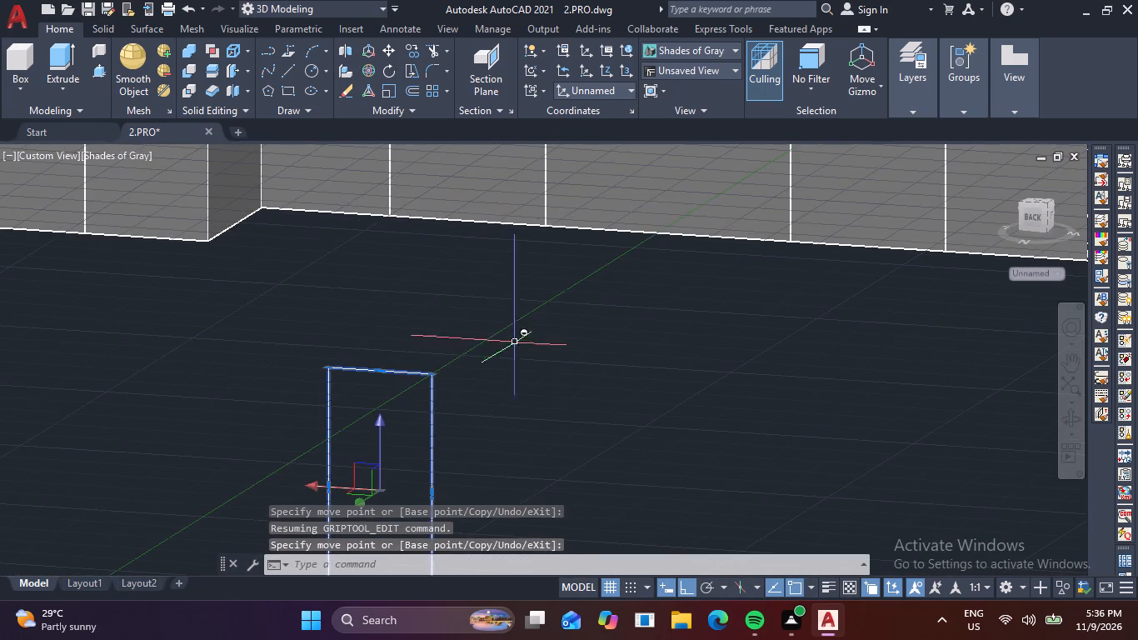
middle_drag(542, 368, 748, 184)
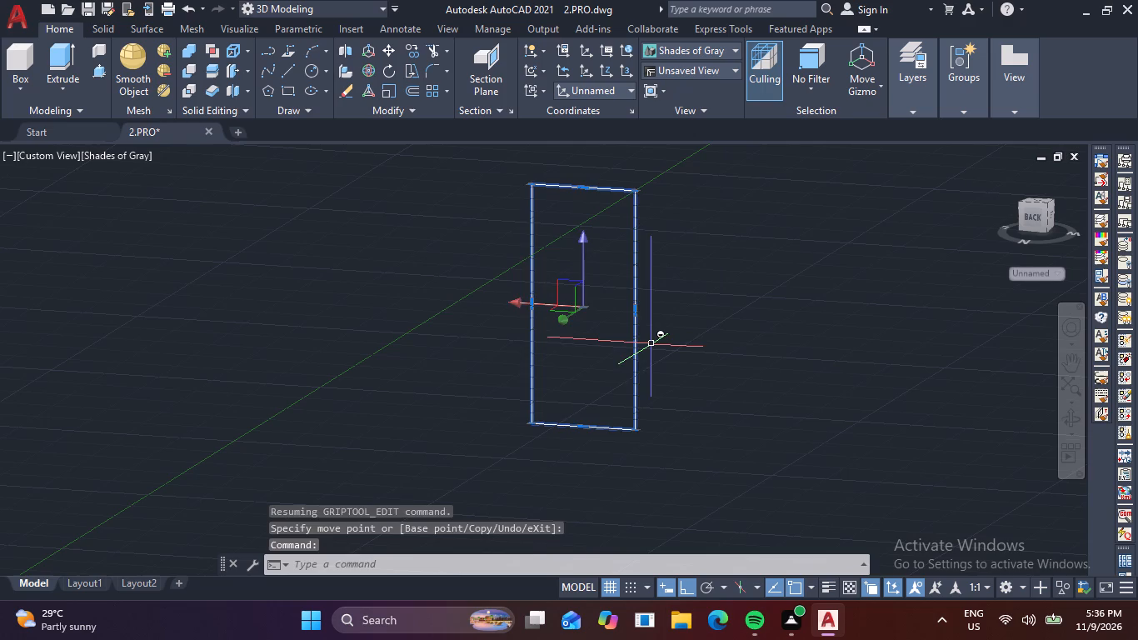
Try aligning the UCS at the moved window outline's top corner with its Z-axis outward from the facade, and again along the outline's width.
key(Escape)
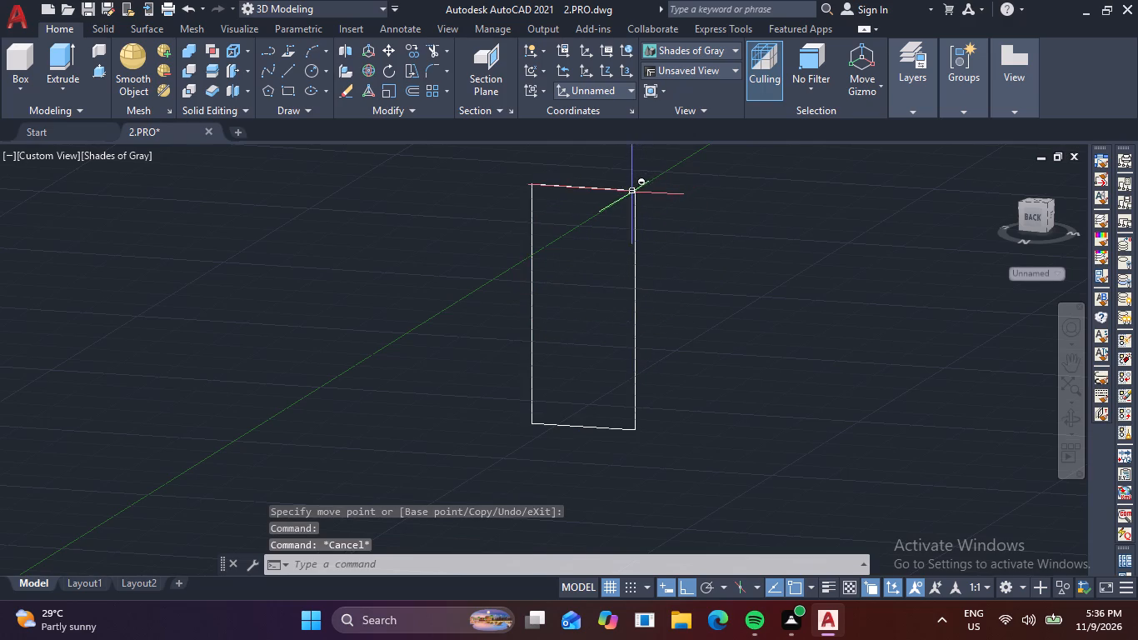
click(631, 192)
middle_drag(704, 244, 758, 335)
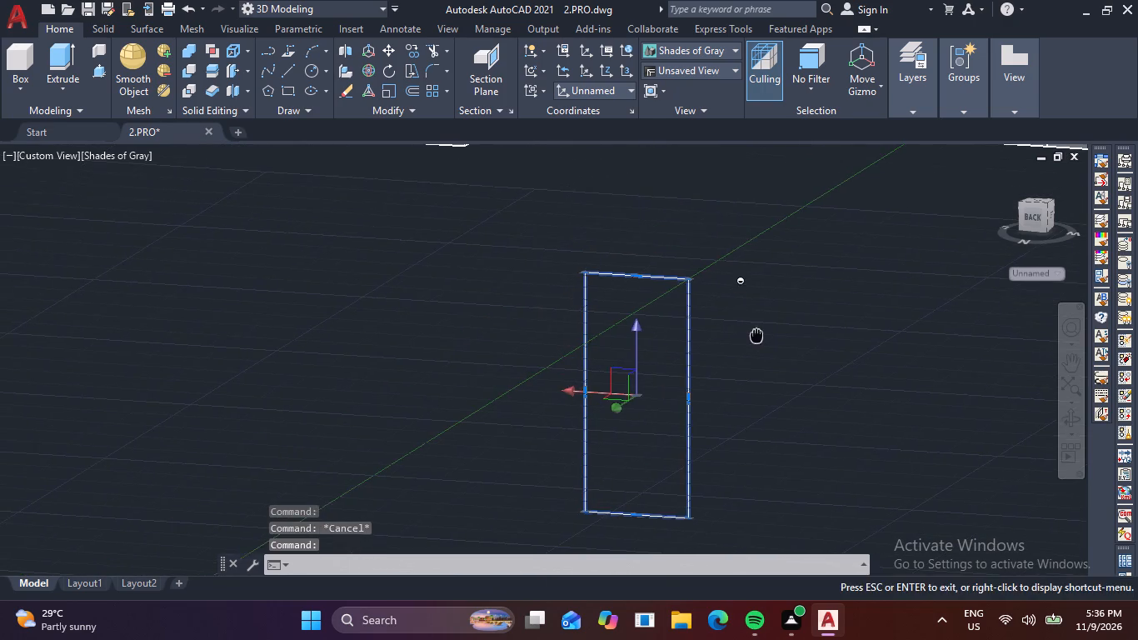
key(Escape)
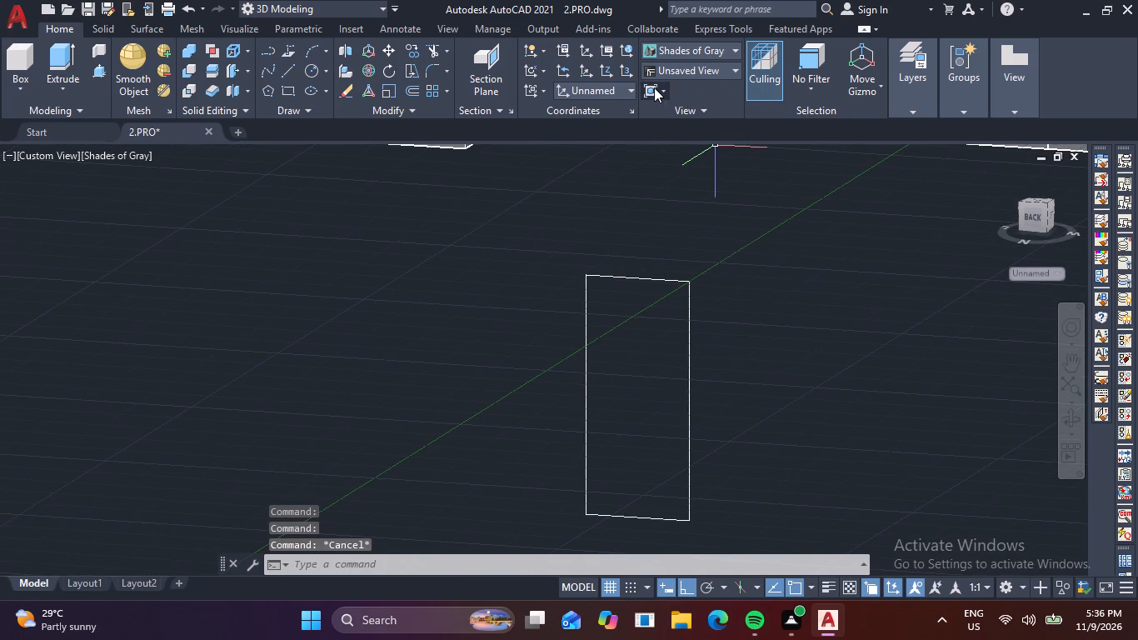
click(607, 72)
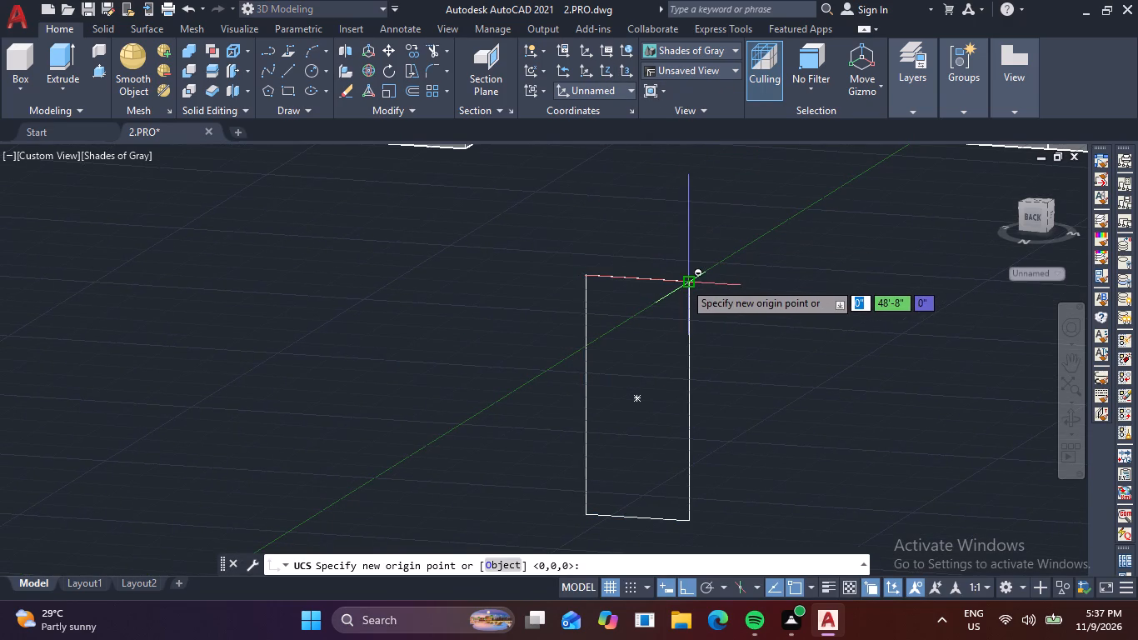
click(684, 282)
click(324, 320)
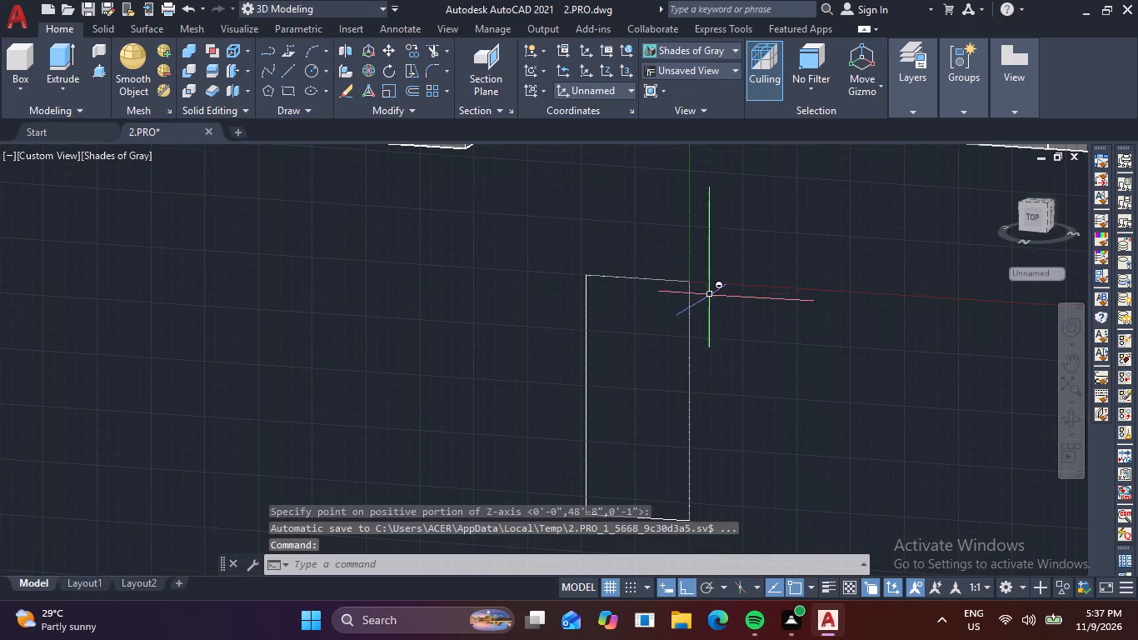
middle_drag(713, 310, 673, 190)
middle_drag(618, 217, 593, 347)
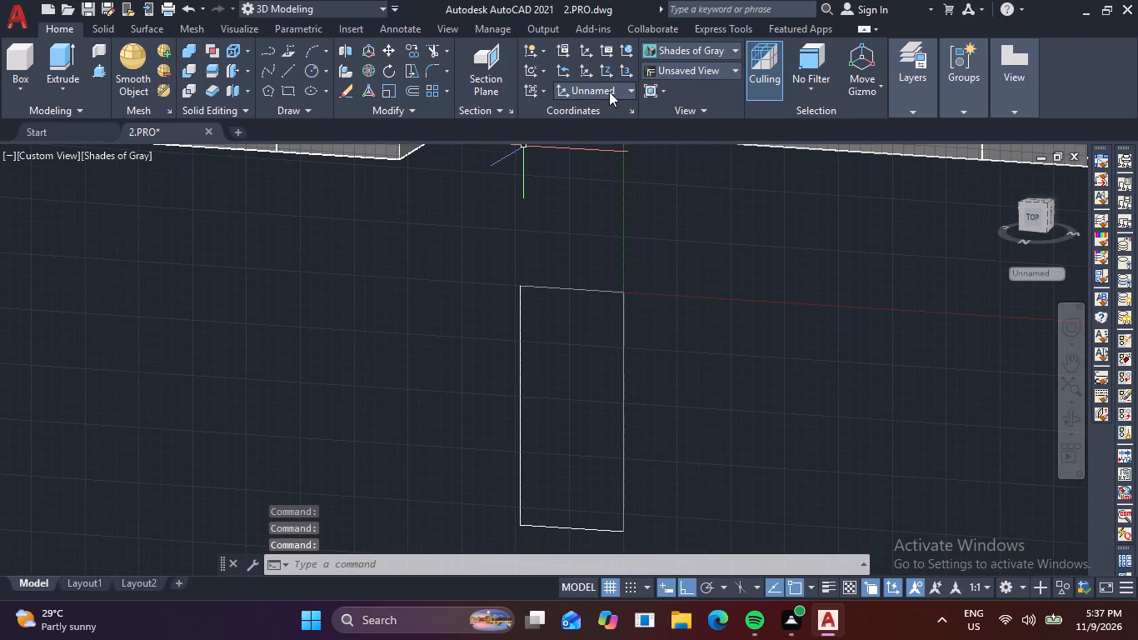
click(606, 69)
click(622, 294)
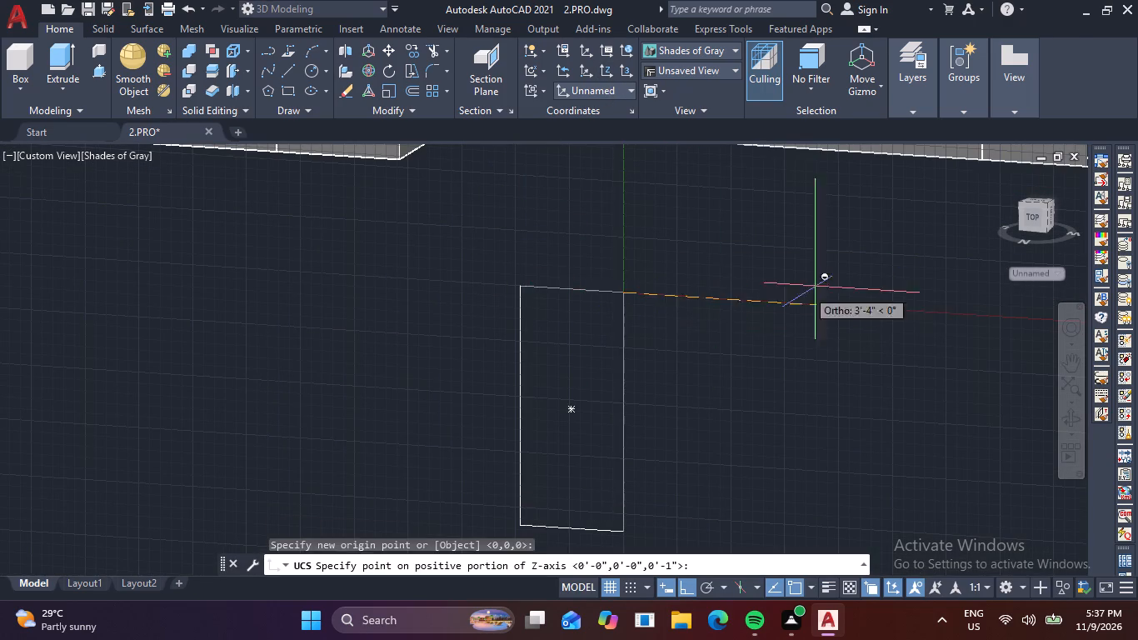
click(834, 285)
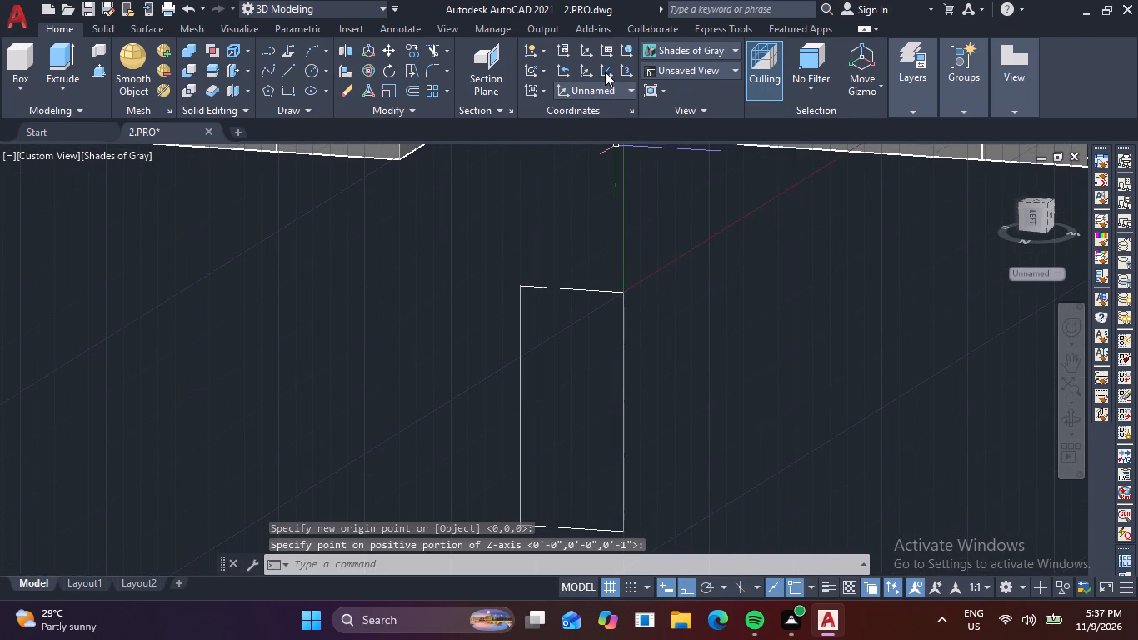
Set the UCS origin at the outline's top corner with its Z-axis pointing toward the building, so the XY plane matches the outline.
click(605, 72)
click(620, 294)
click(786, 228)
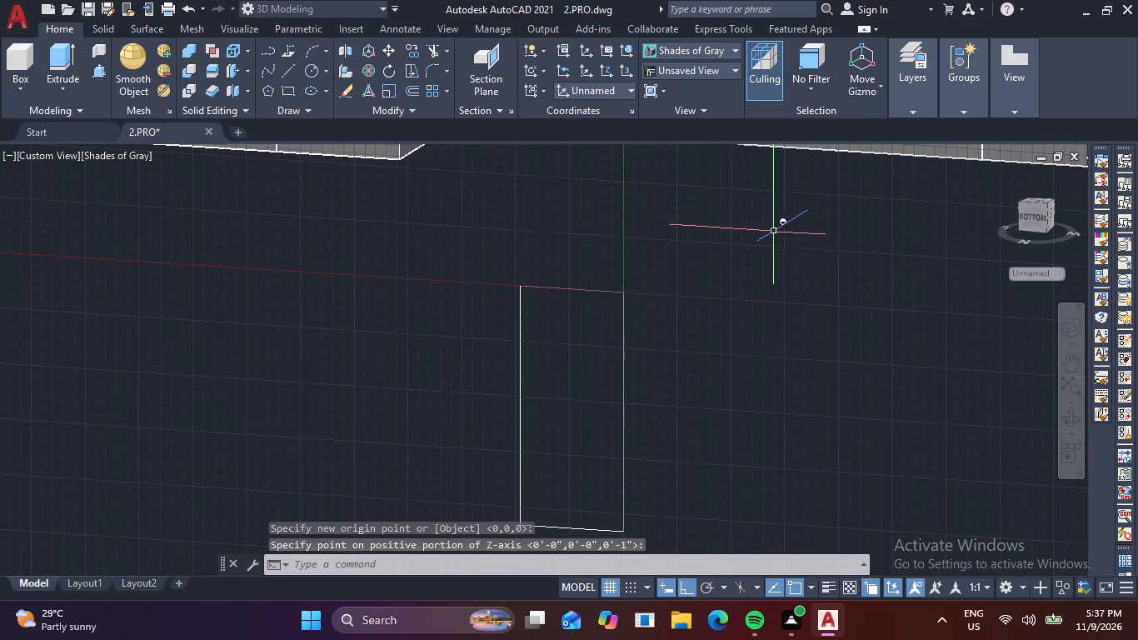
middle_drag(640, 328, 651, 287)
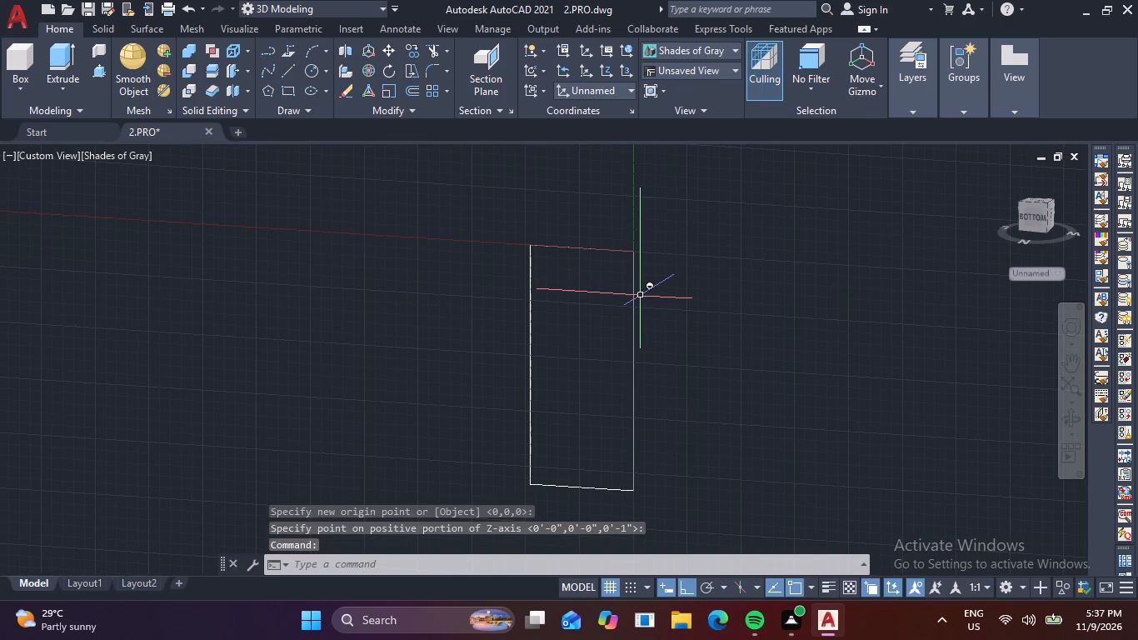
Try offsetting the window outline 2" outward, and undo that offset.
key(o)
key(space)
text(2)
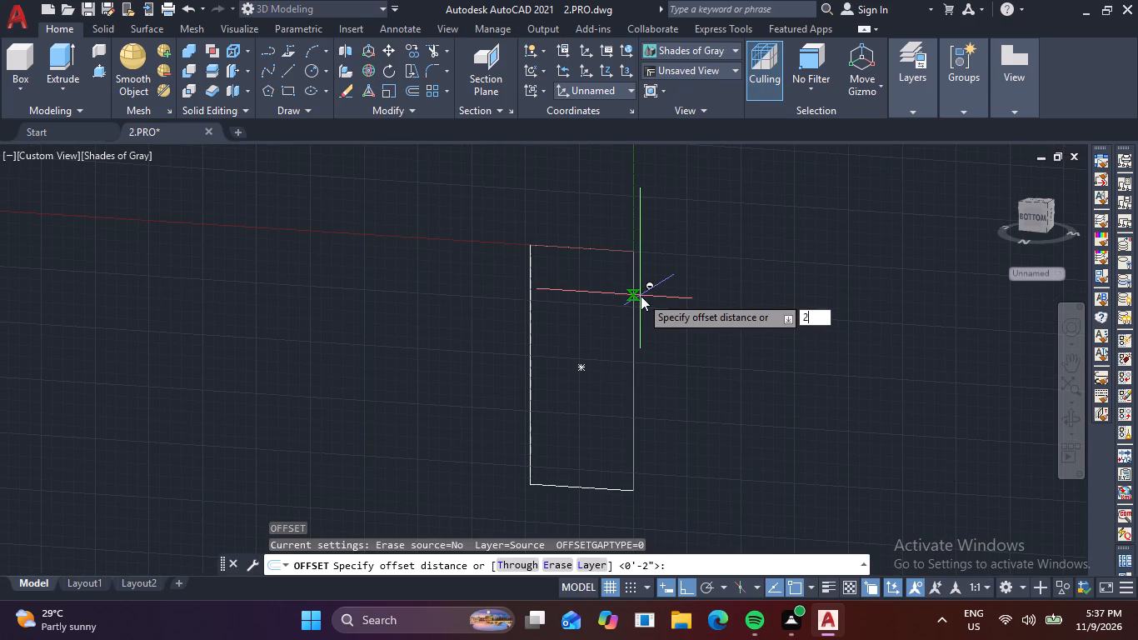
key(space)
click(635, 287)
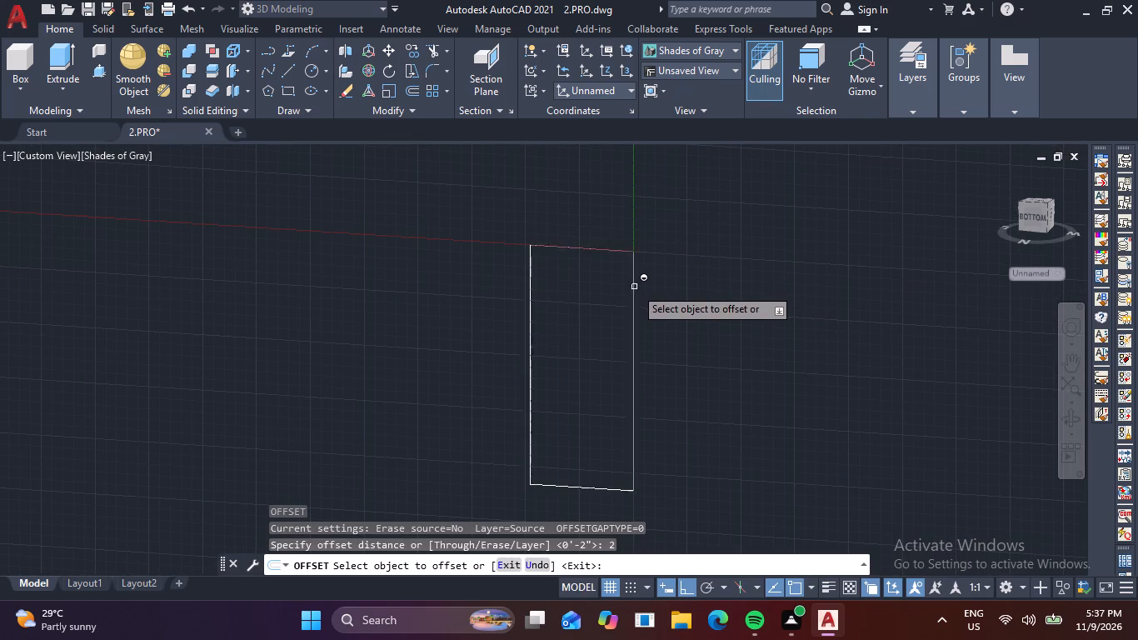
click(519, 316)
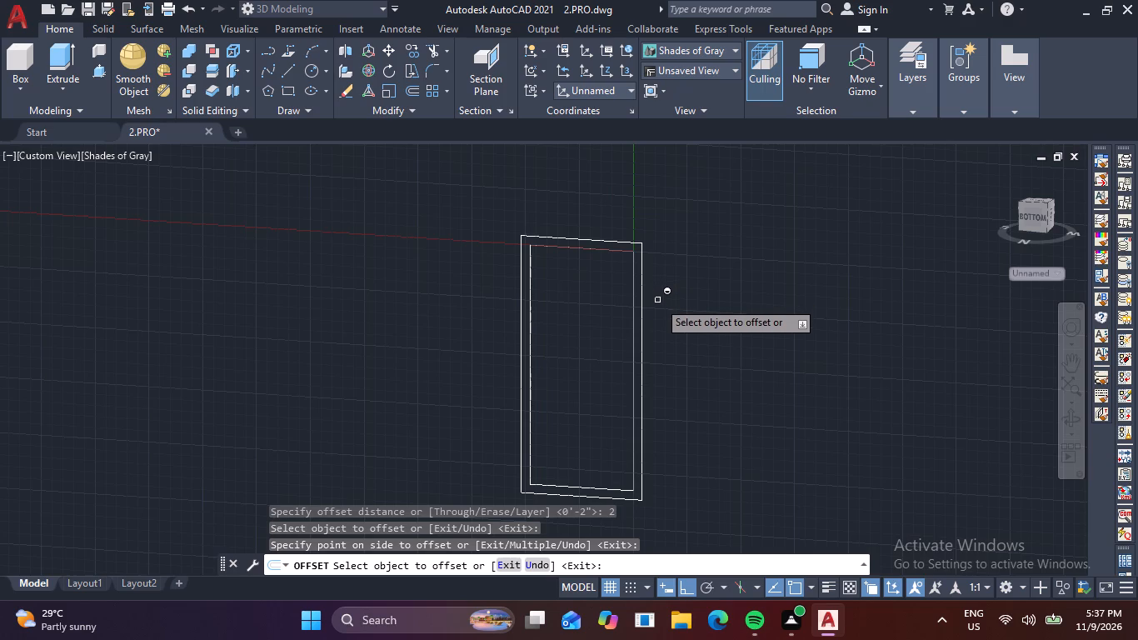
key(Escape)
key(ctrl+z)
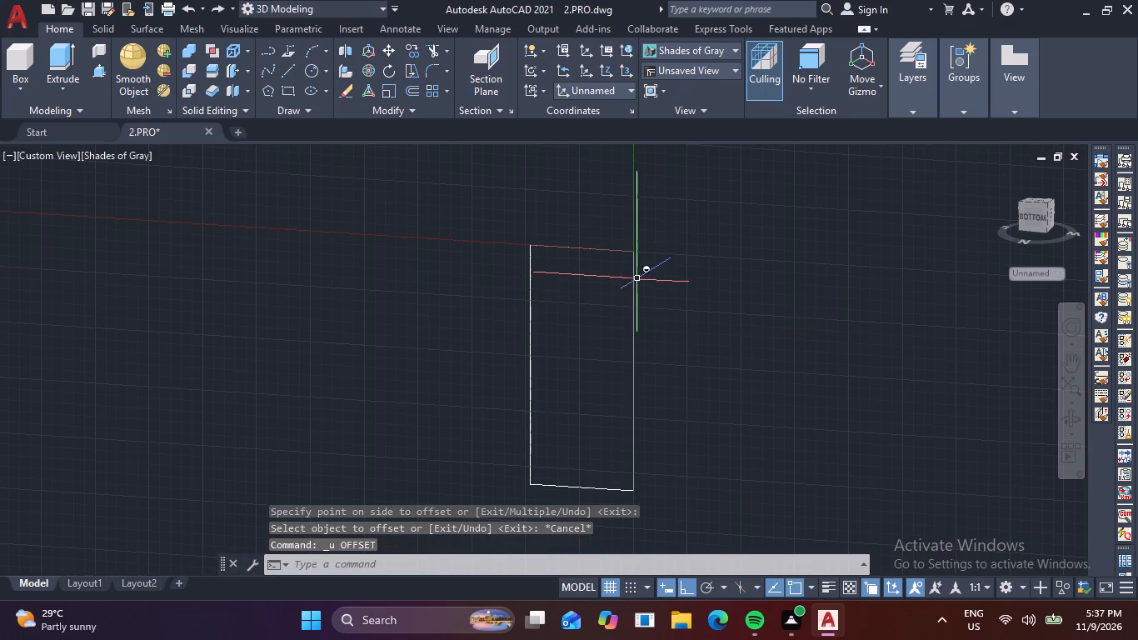
Offset the window outline 2" inward to form the outer frame's inner edge.
text(O)
key(space)
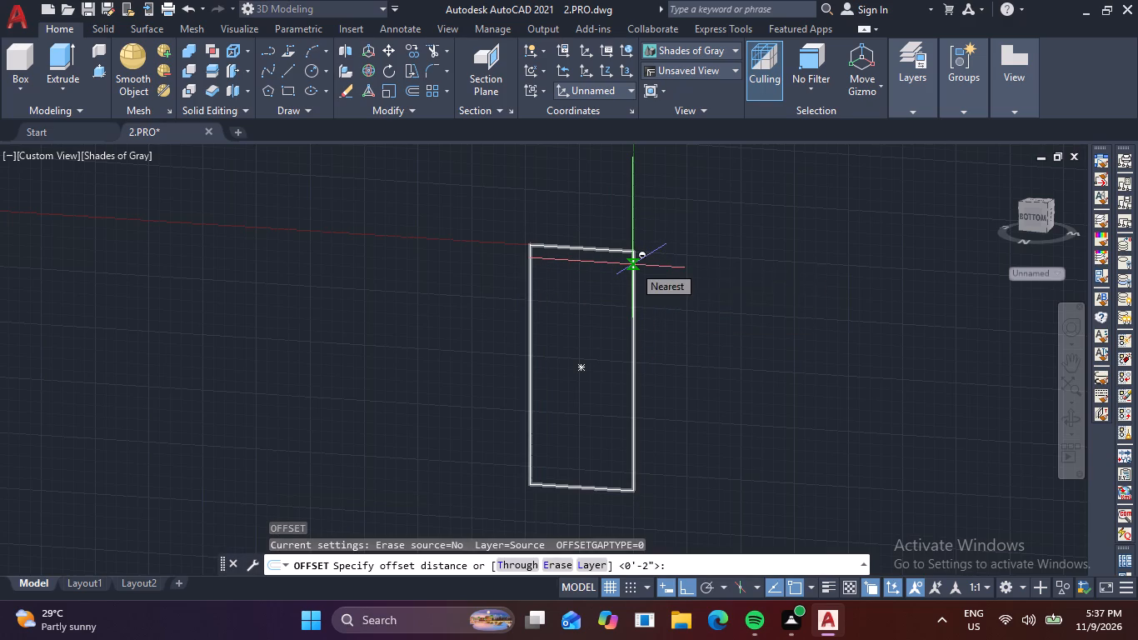
key(2)
key(space)
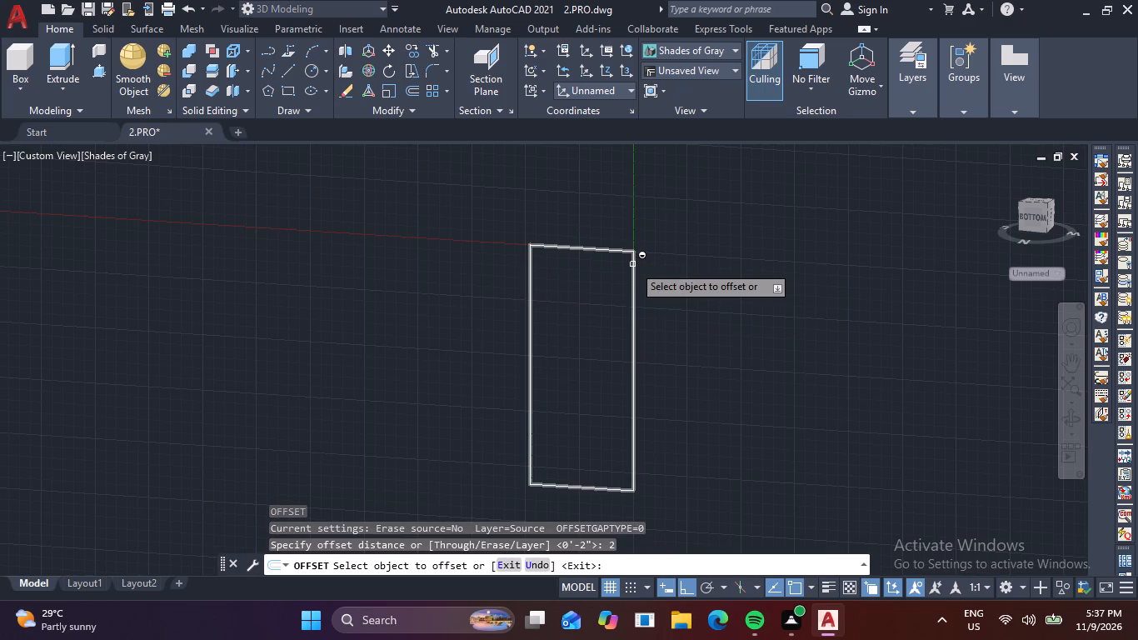
click(633, 265)
click(543, 307)
key(Escape)
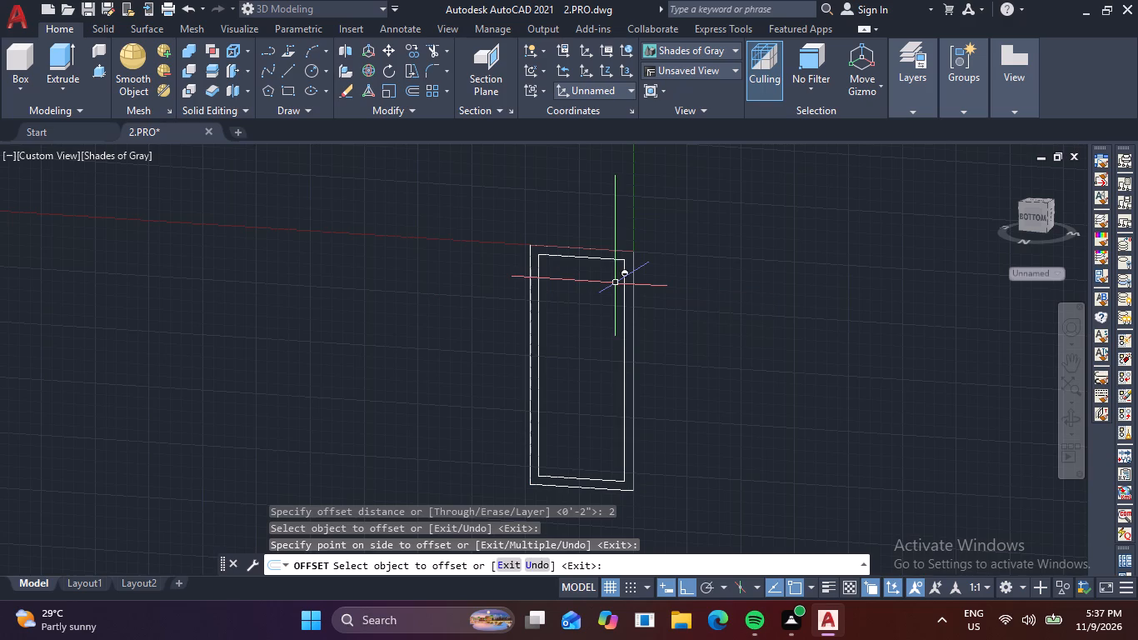
Draw a rectangle over half of the inner outline, from its top corner opposite the UCS origin to the midpoint of its bottom edge.
key(r)
key(e)
key(c)
key(space)
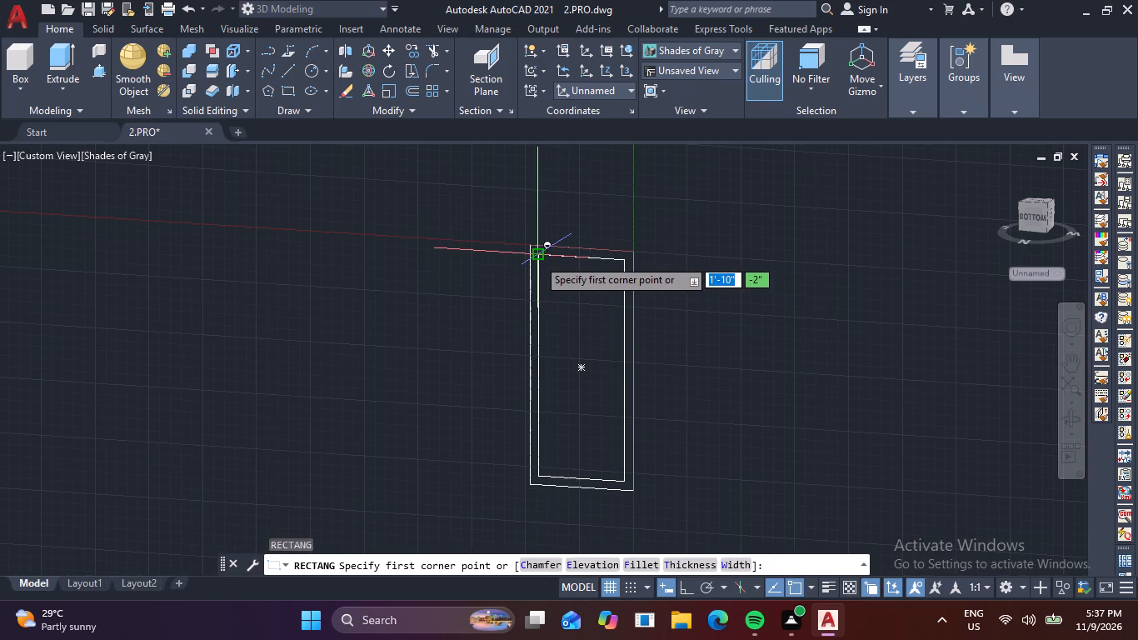
click(537, 258)
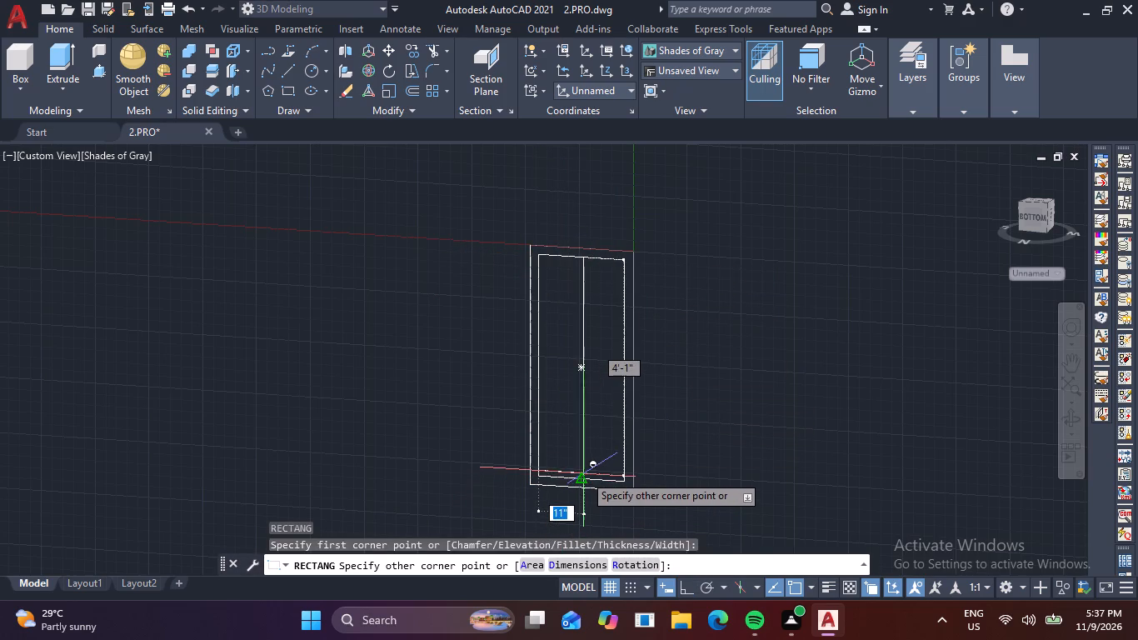
click(581, 481)
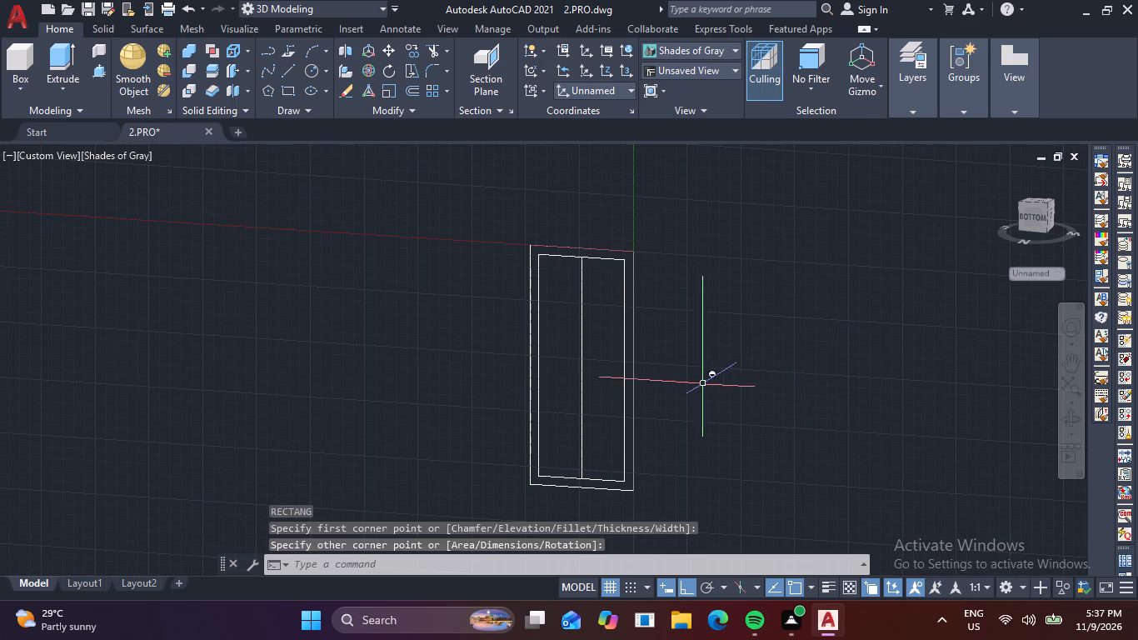
Offset the half-width sash rectangle 1" inward.
scroll(593, 297, up, 2)
scroll(635, 310, down, 3)
scroll(805, 363, down, 1)
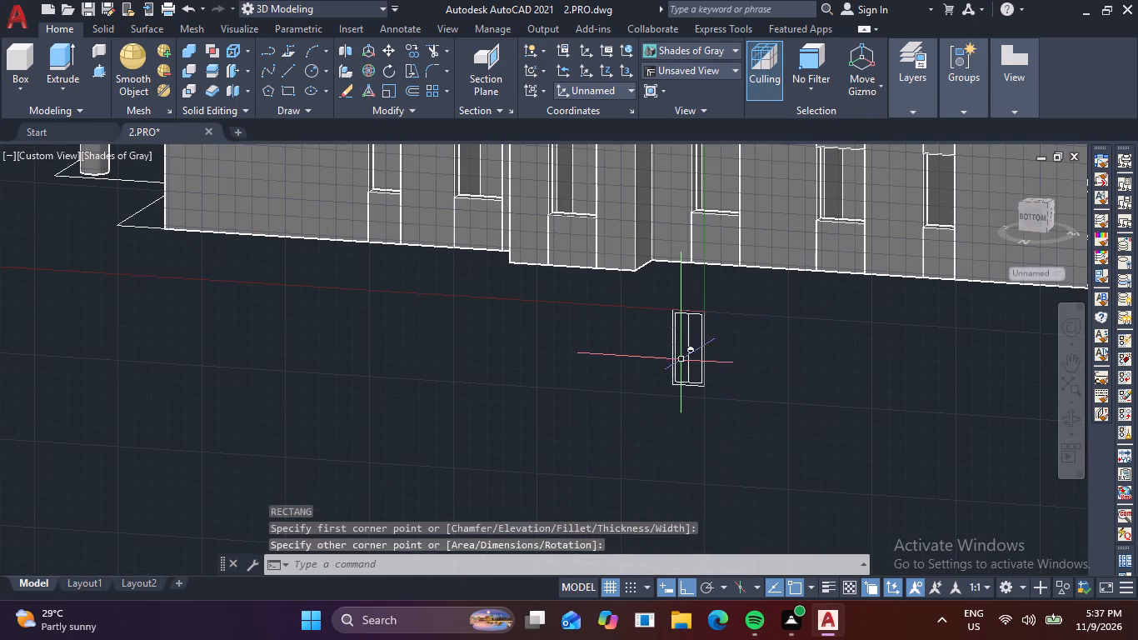
scroll(693, 307, up, 6)
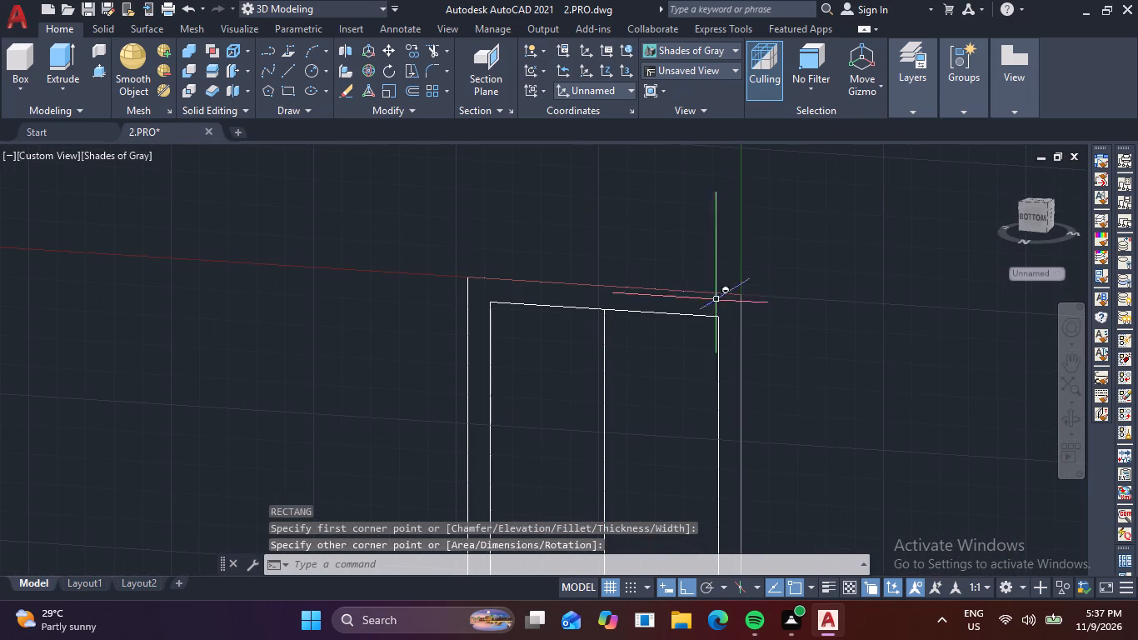
text(O)
key(space)
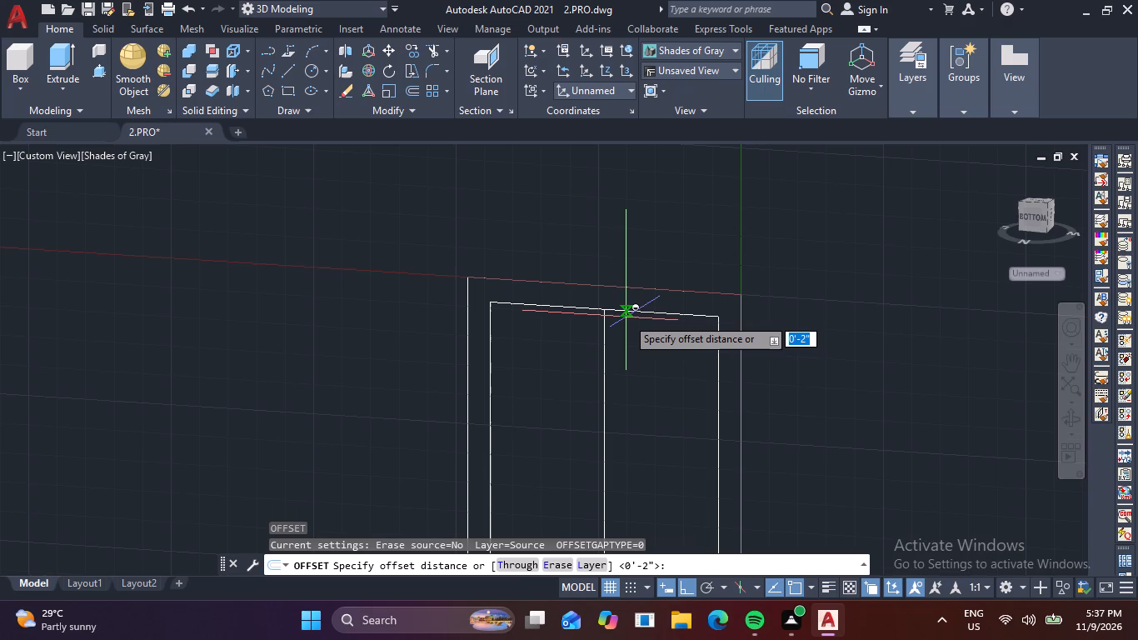
text(1)
key(space)
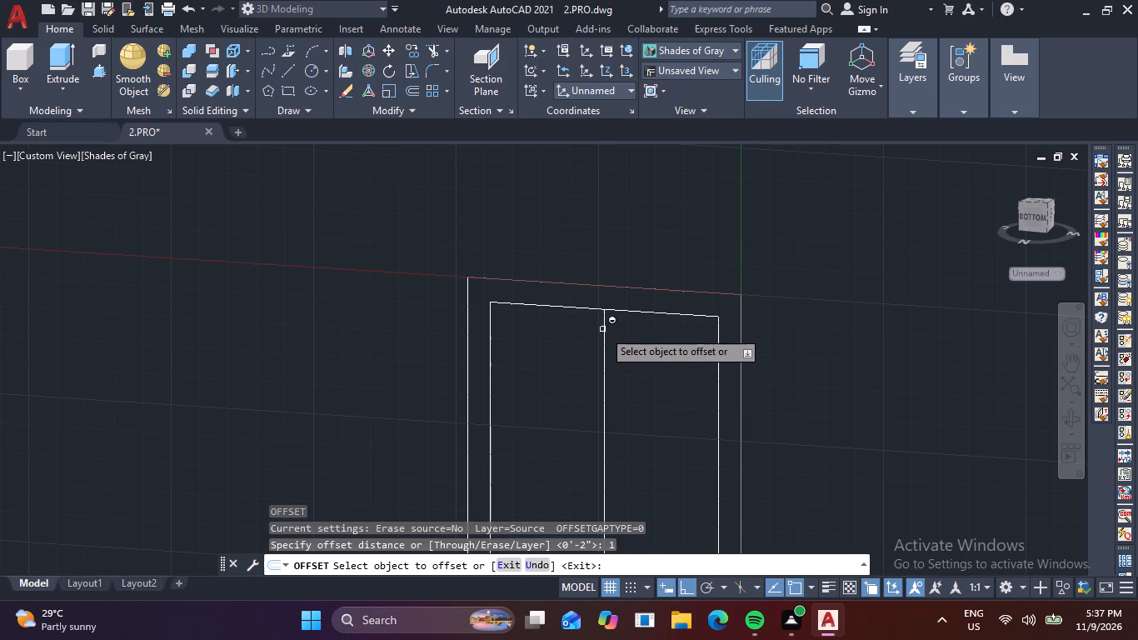
click(604, 330)
click(538, 362)
Presspull the outer frame area between the window outline and its 2" offset by 2" outward from the facade.
scroll(476, 322, down, 2)
middle_drag(524, 312, 482, 257)
scroll(473, 267, up, 3)
click(98, 72)
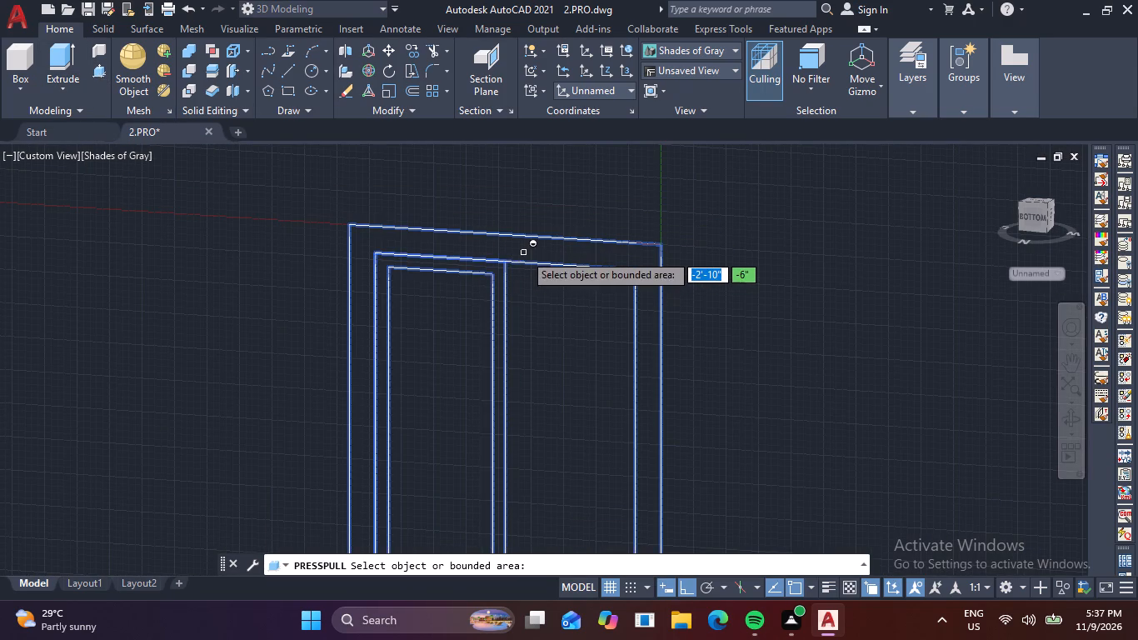
click(566, 248)
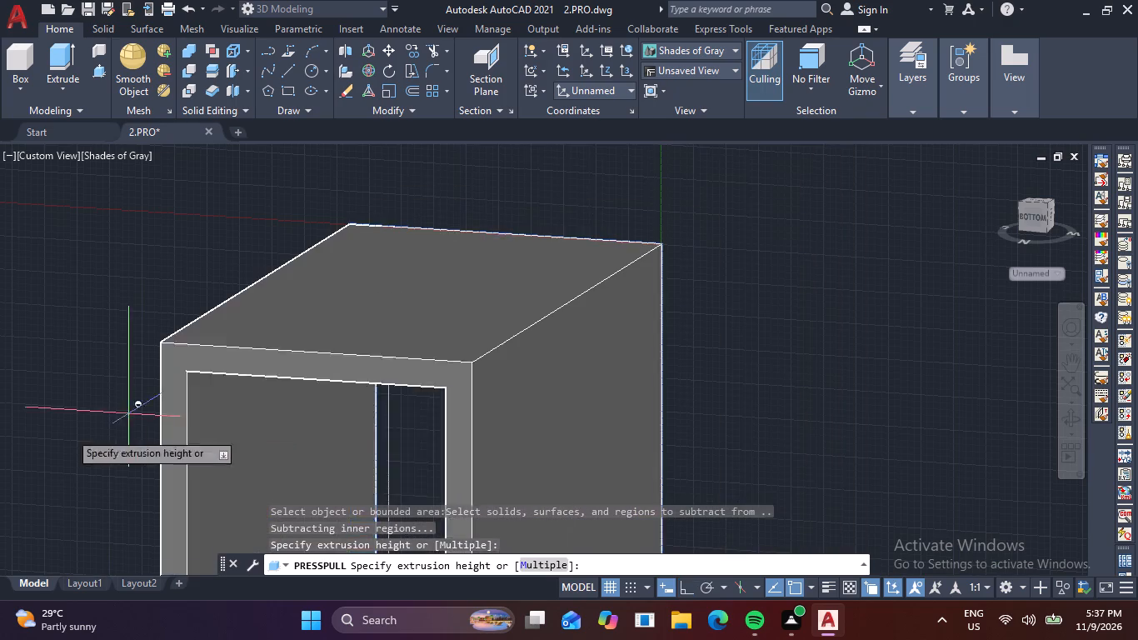
key(2)
key(space)
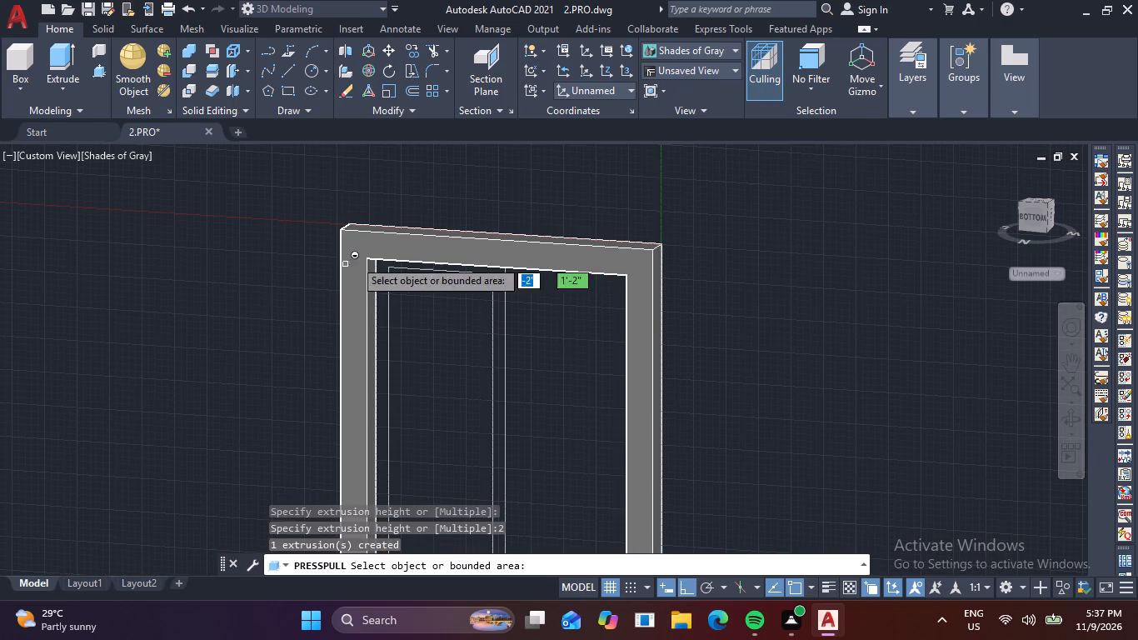
Presspull the pane area inside the sash's inner rectangle by 0.6" outward from the facade.
scroll(480, 292, up, 2)
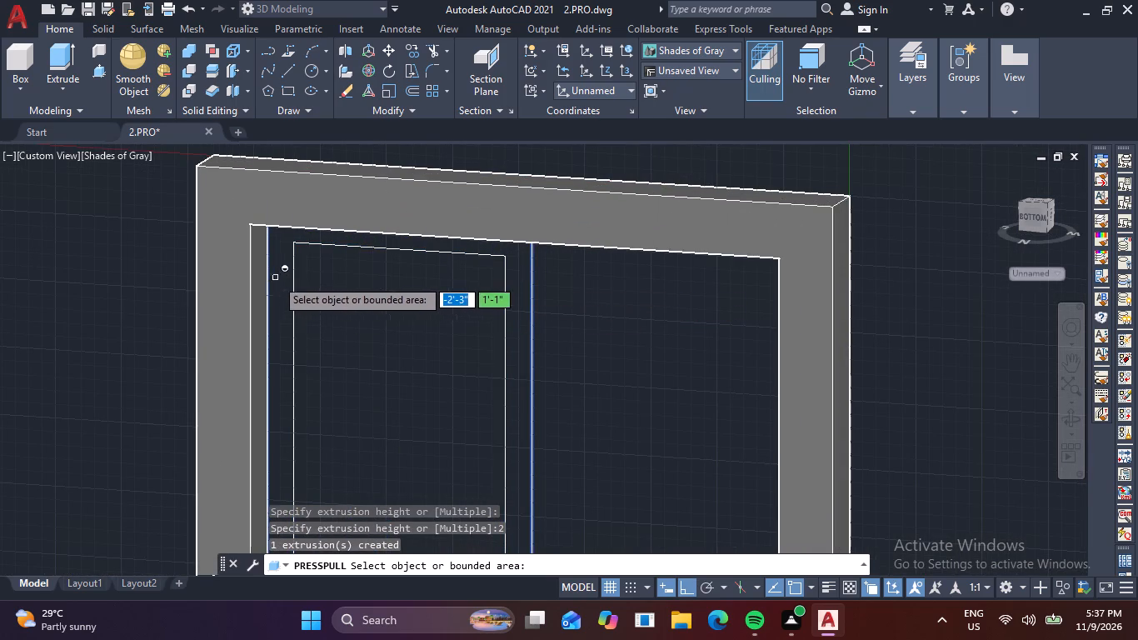
scroll(356, 227, down, 2)
middle_drag(466, 335, 428, 188)
middle_drag(388, 403, 417, 239)
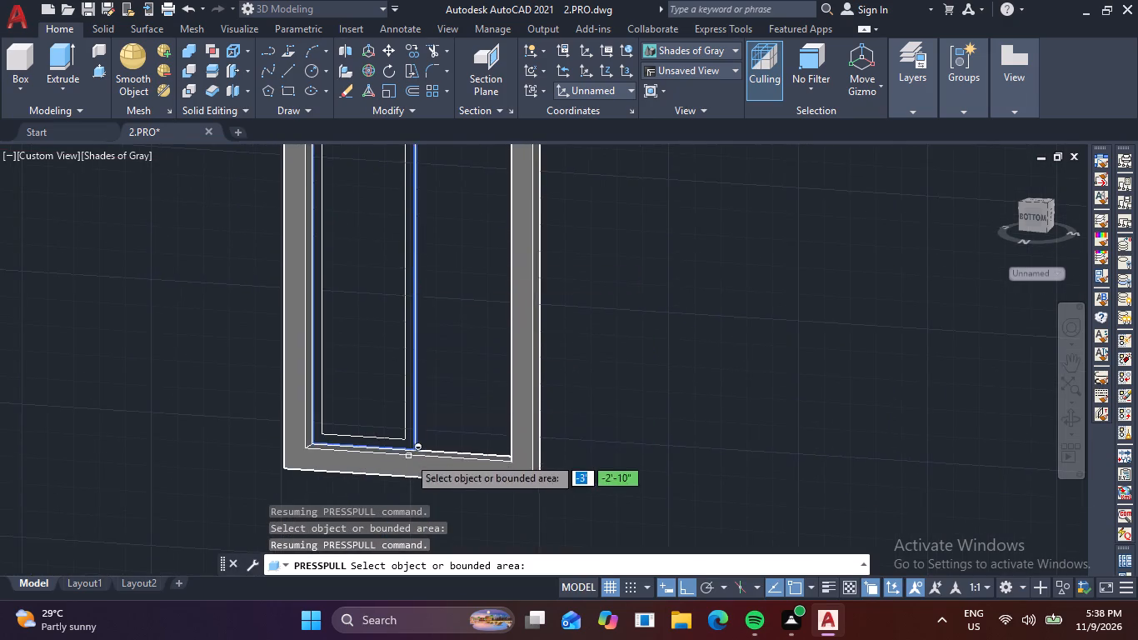
scroll(405, 477, up, 3)
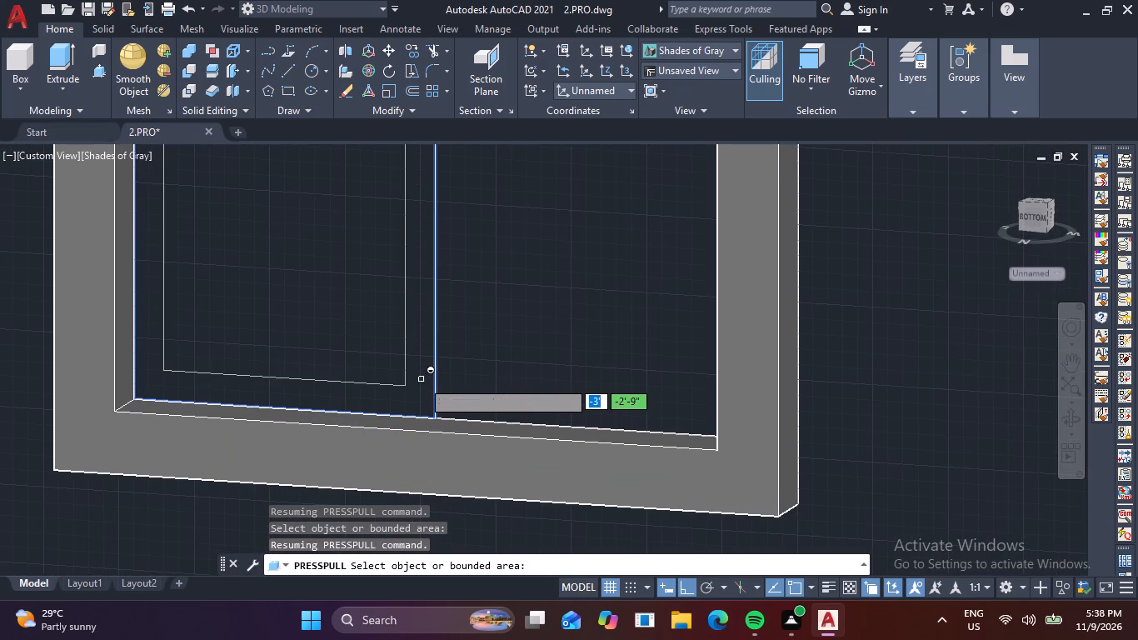
key(Escape)
key(Escape)
key(Escape)
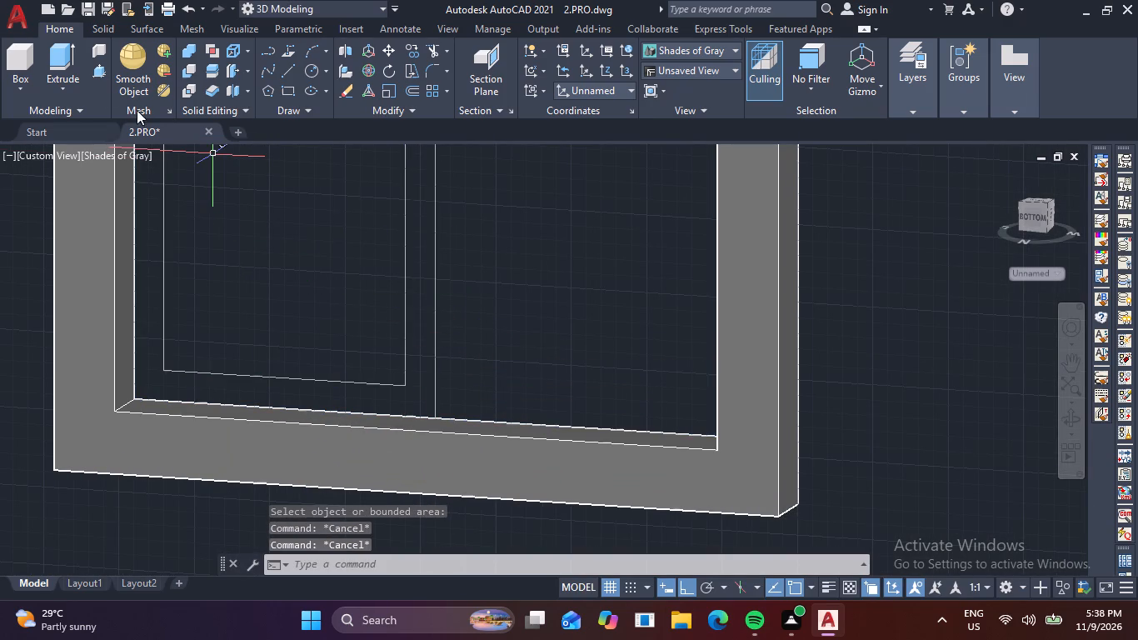
click(107, 68)
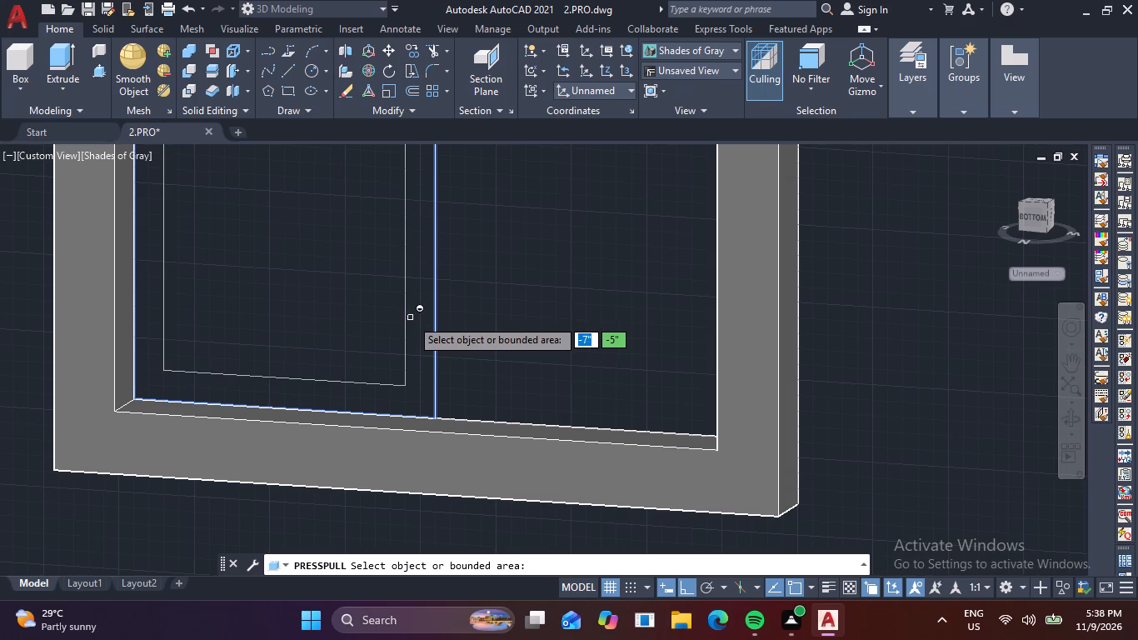
scroll(481, 297, down, 1)
click(382, 282)
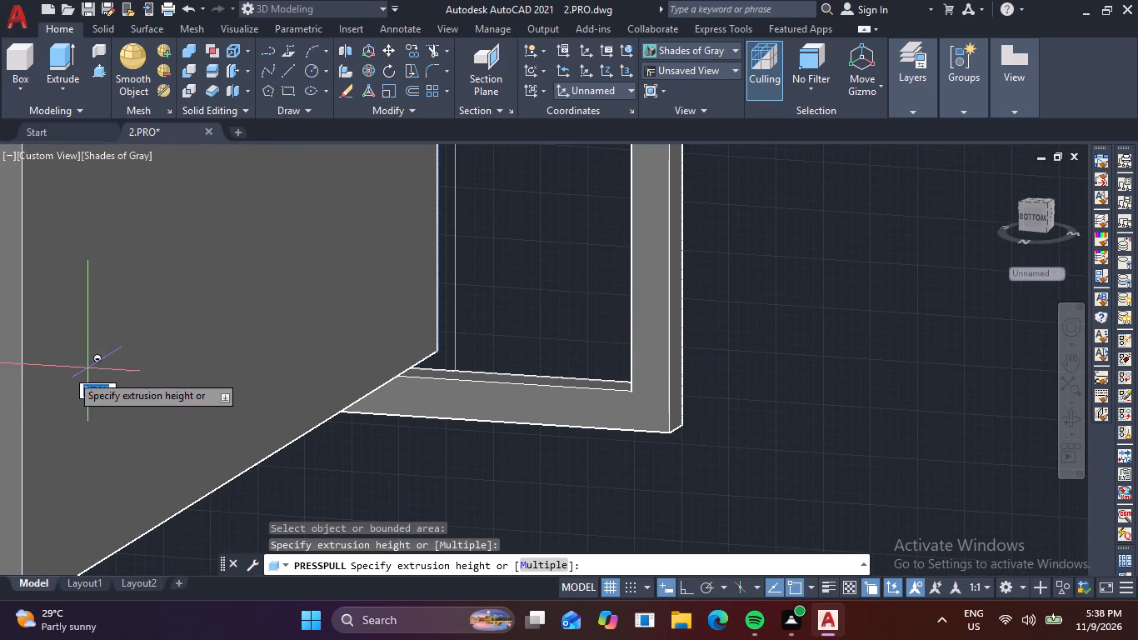
key(period)
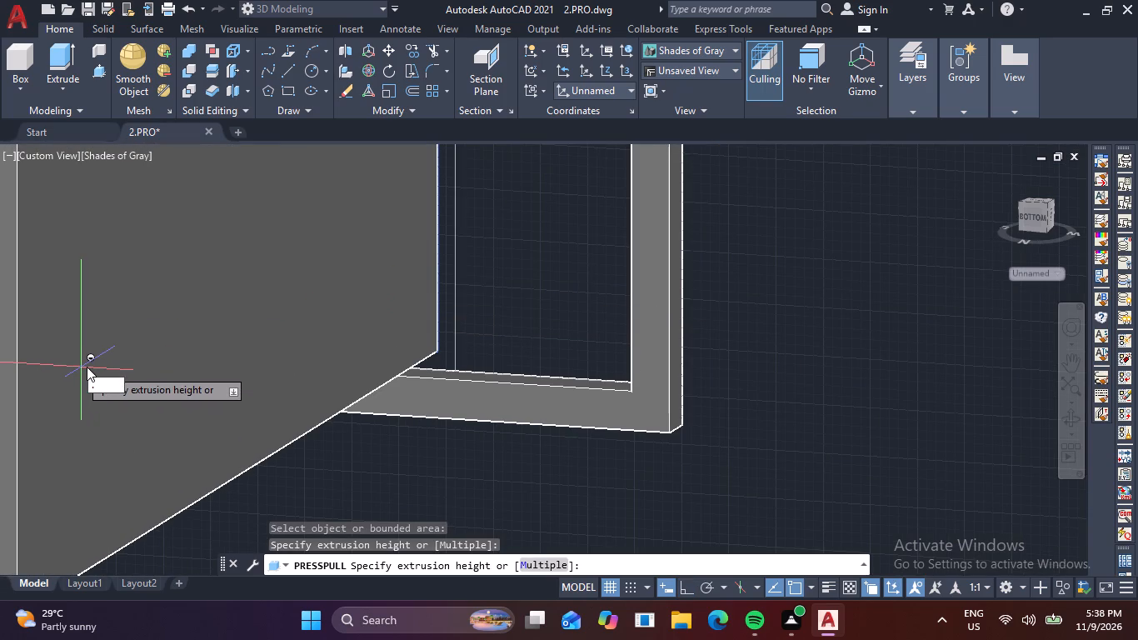
key(6)
key(space)
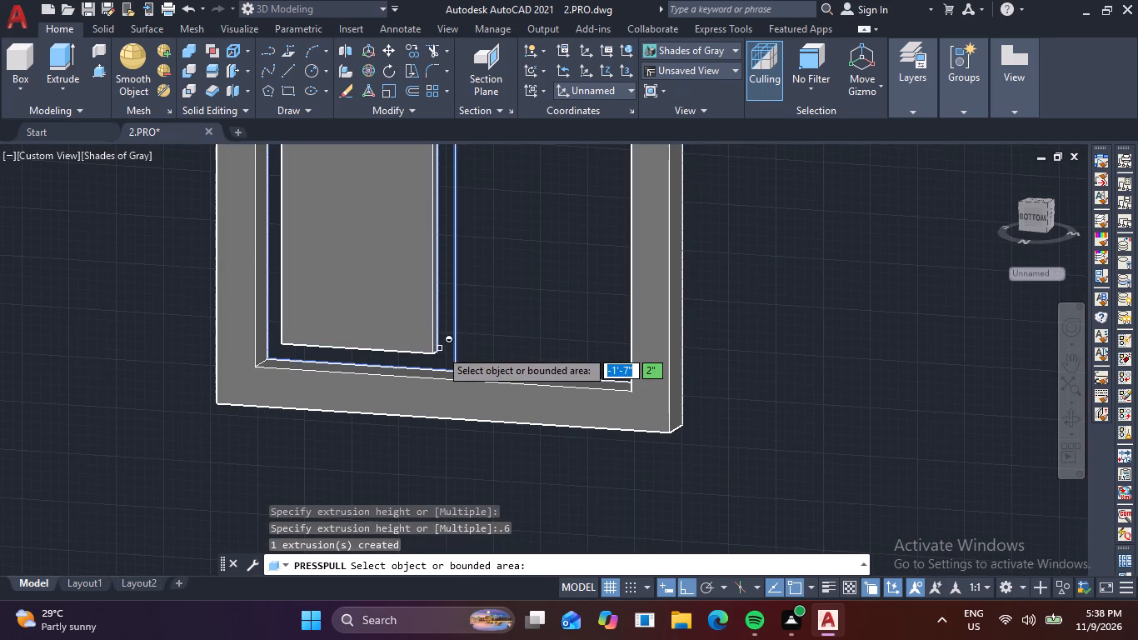
Presspull the sash area between the half-width rectangle and its inner offset by 1" outward from the facade.
click(442, 349)
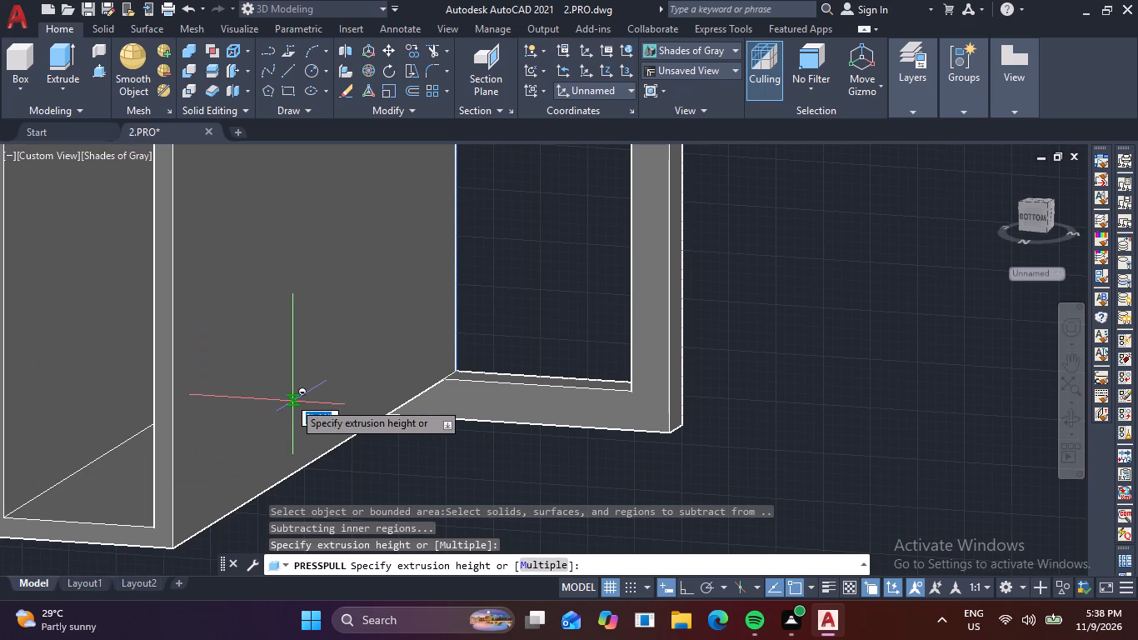
key(1)
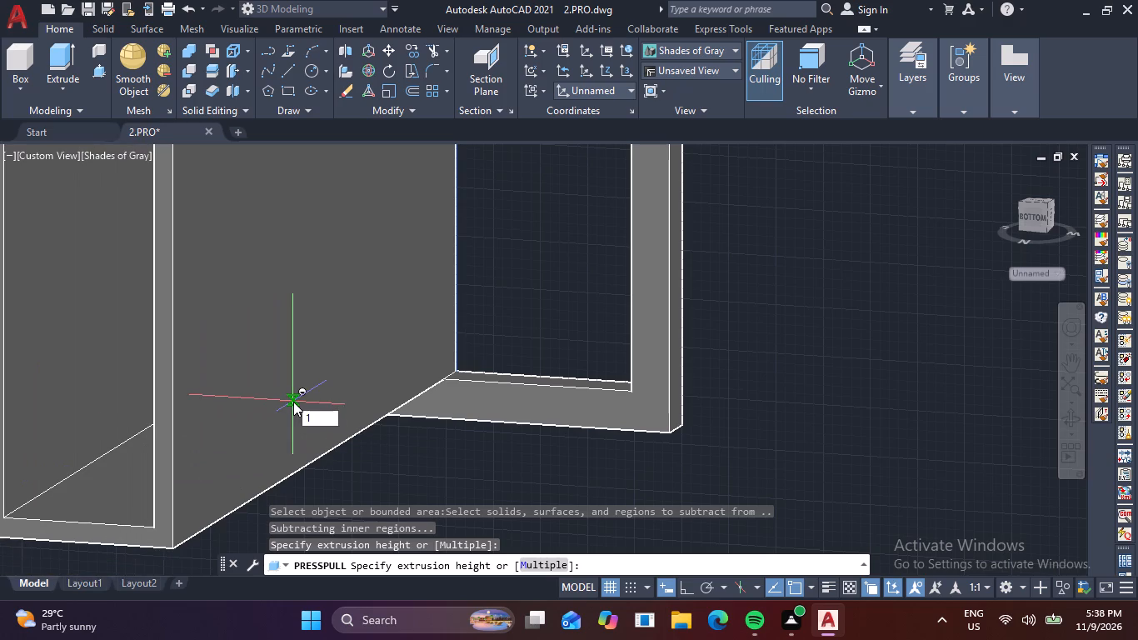
key(space)
key(Escape)
key(Escape)
Move the pane along its depth toward the sash's outer face, leaving it slightly recessed inside the sash.
scroll(331, 296, down, 1)
middle_drag(341, 305, 379, 350)
scroll(378, 352, up, 3)
click(395, 297)
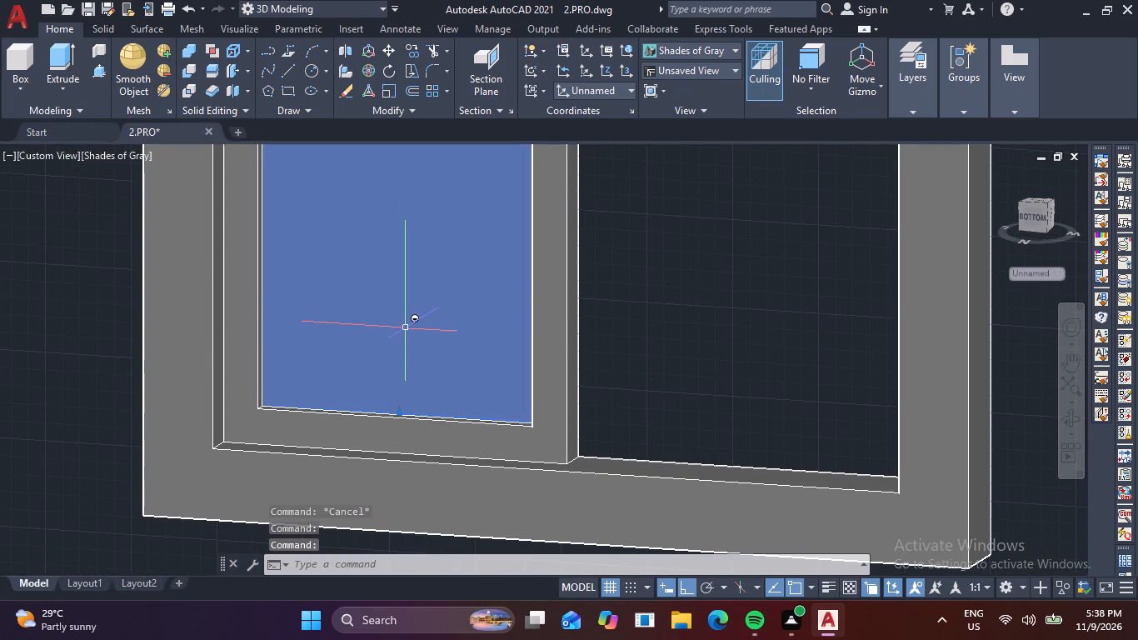
shift+scroll(406, 328, up, 1)
shift+middle_drag(406, 328, 387, 355)
scroll(242, 328, up, 3)
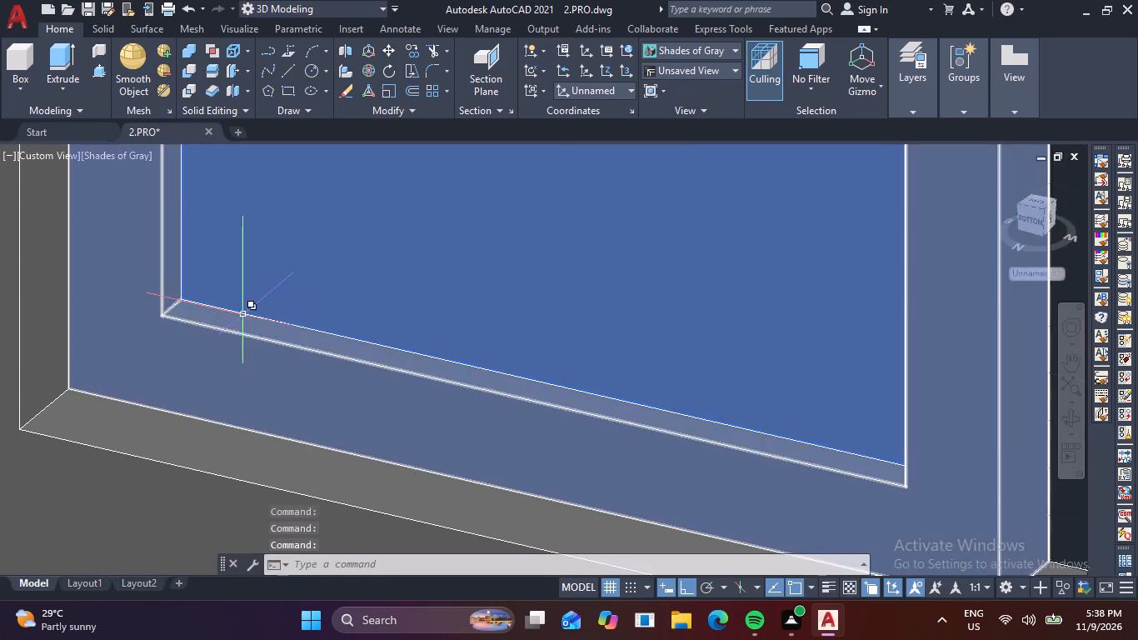
key(m)
key(space)
scroll(187, 321, up, 2)
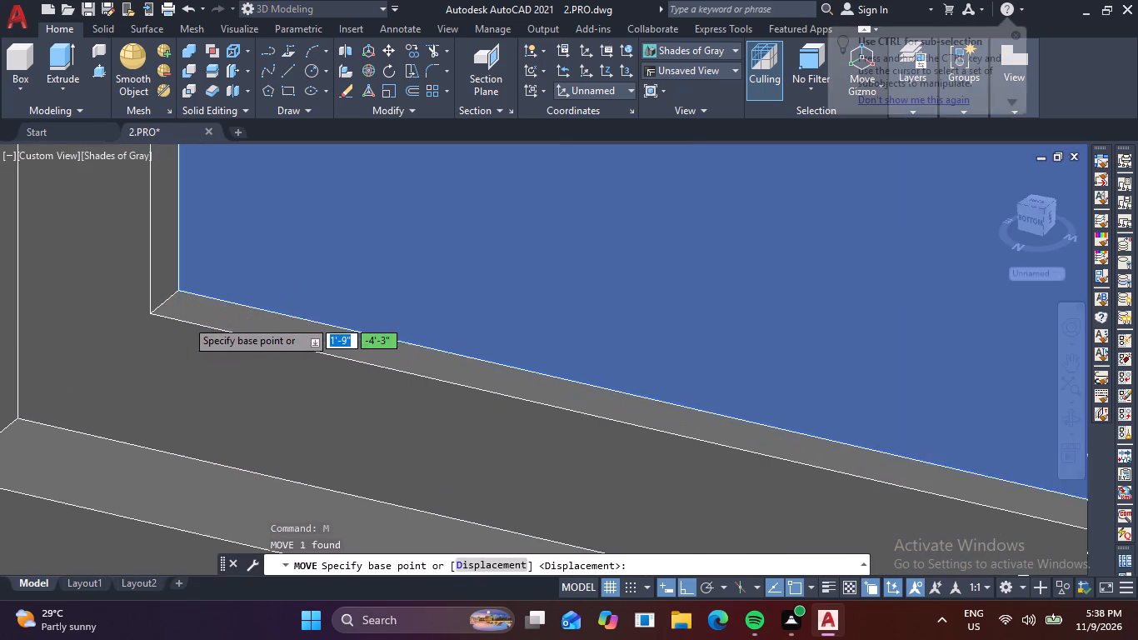
scroll(185, 317, up, 2)
click(167, 232)
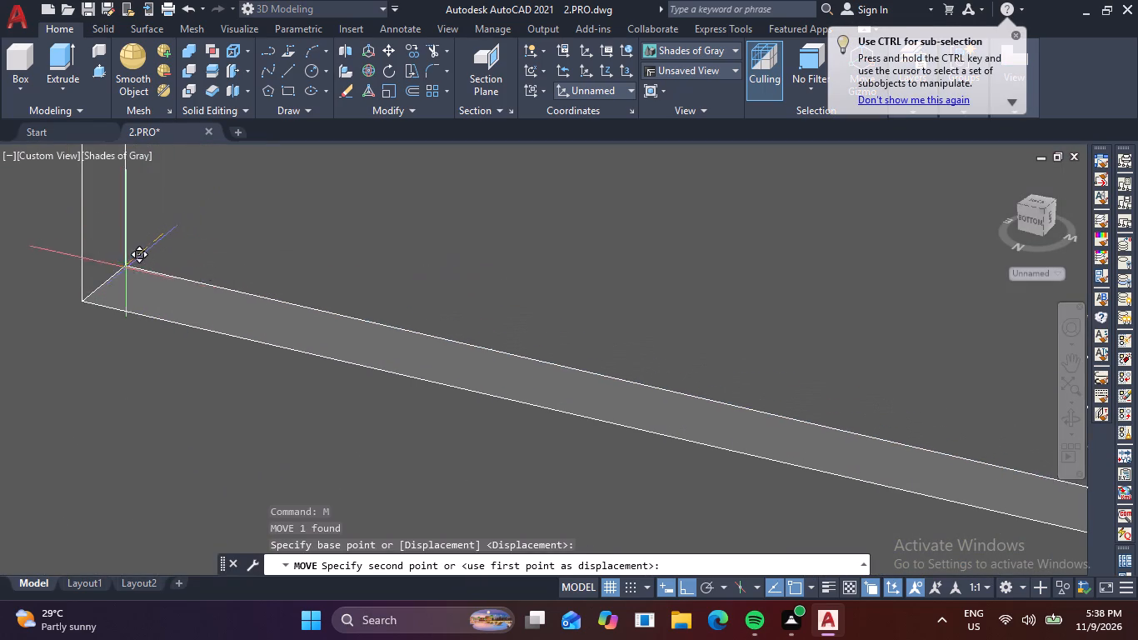
click(116, 277)
Move the sash and pane together along the frame's depth toward its outer face, leaving them slightly set back.
click(208, 255)
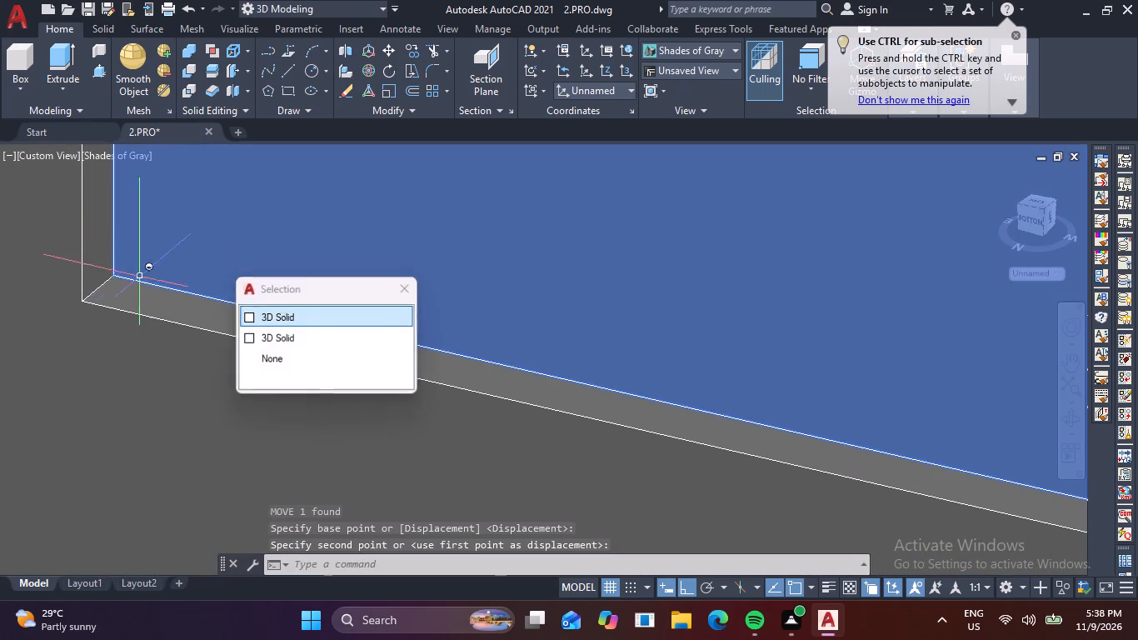
click(66, 295)
scroll(191, 277, down, 2)
middle_drag(212, 285, 434, 246)
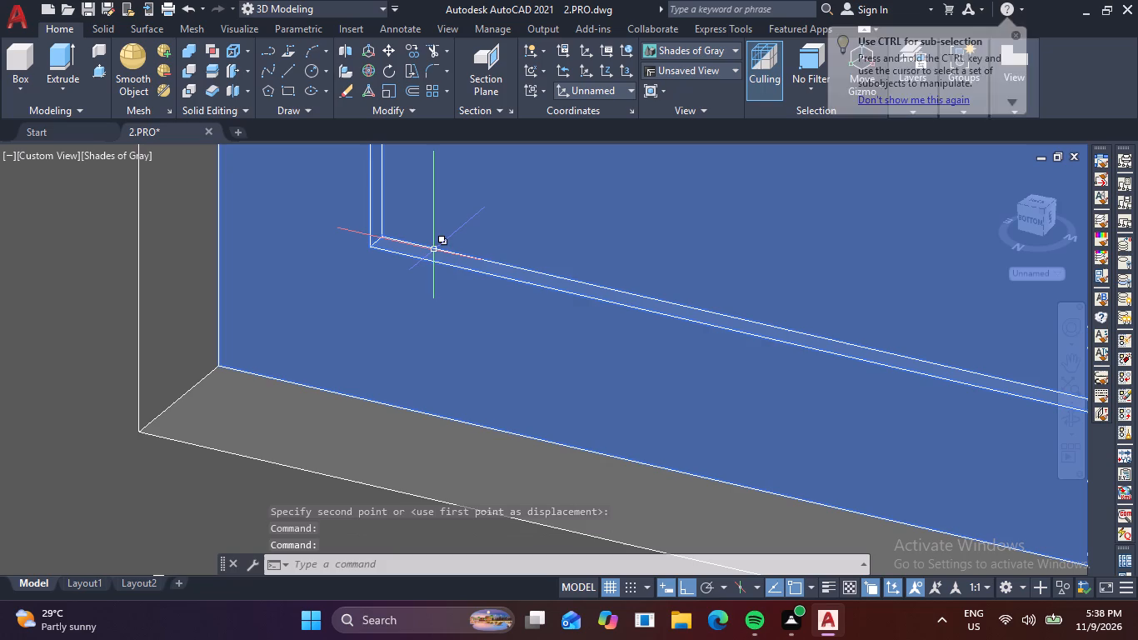
key(m)
key(space)
scroll(204, 364, up, 3)
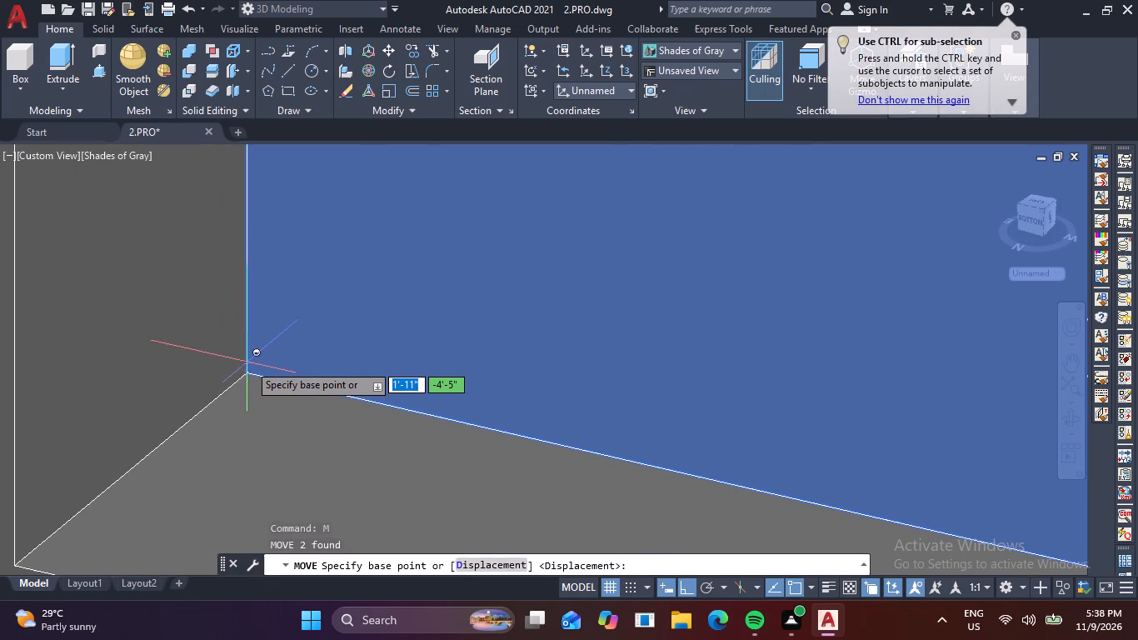
click(250, 371)
scroll(173, 433, down, 2)
middle_drag(180, 427, 222, 376)
click(198, 396)
scroll(384, 320, down, 3)
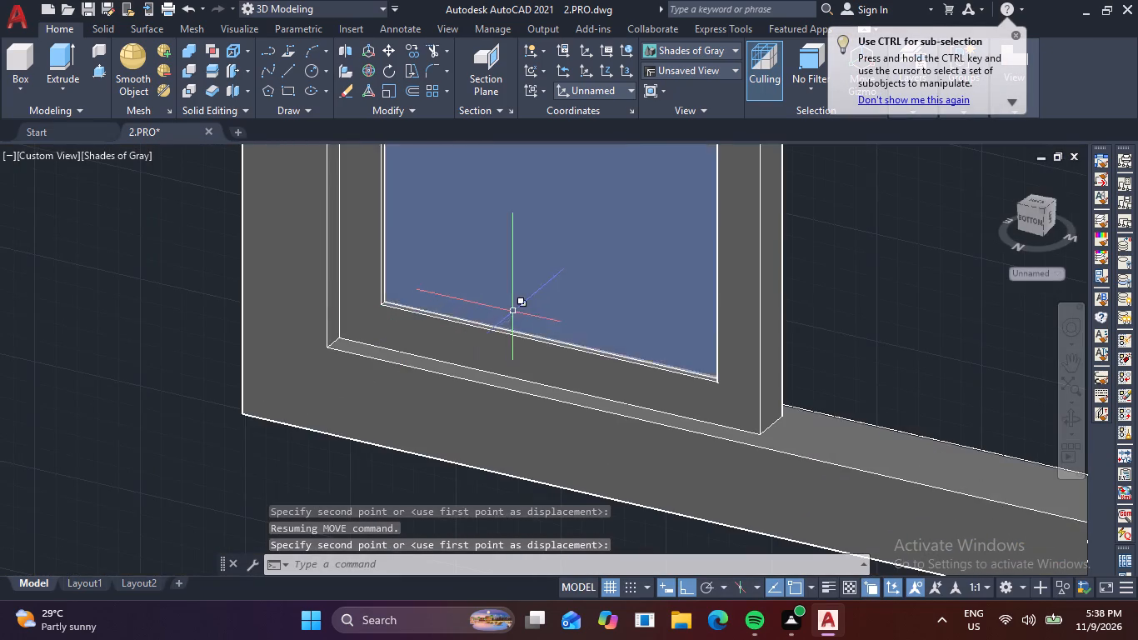
scroll(507, 318, down, 1)
middle_drag(500, 346, 437, 439)
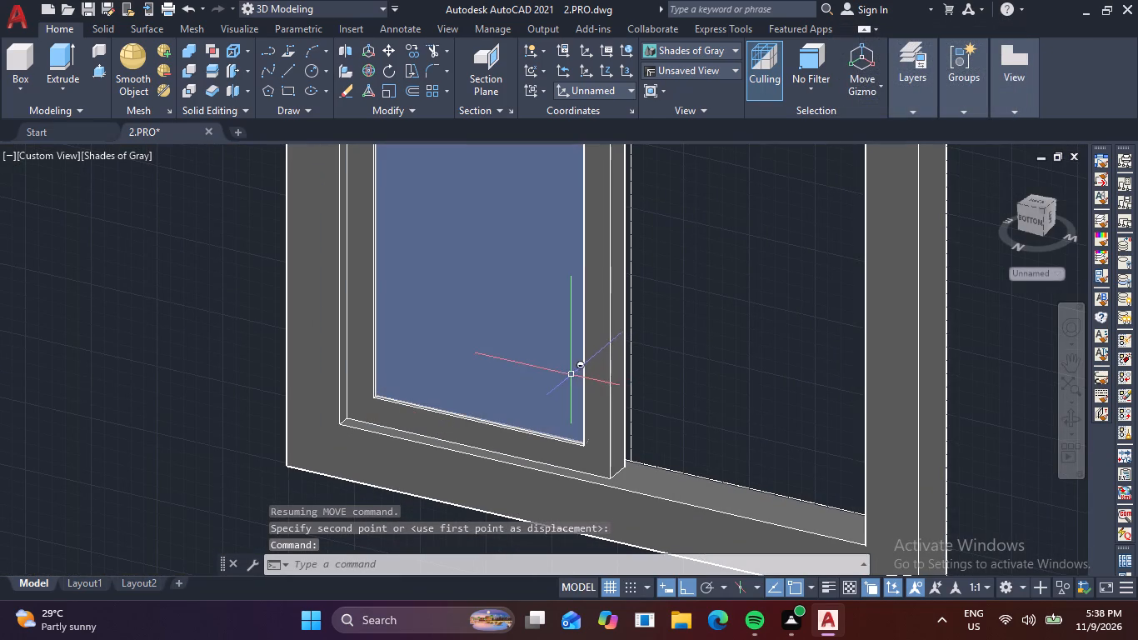
key(Escape)
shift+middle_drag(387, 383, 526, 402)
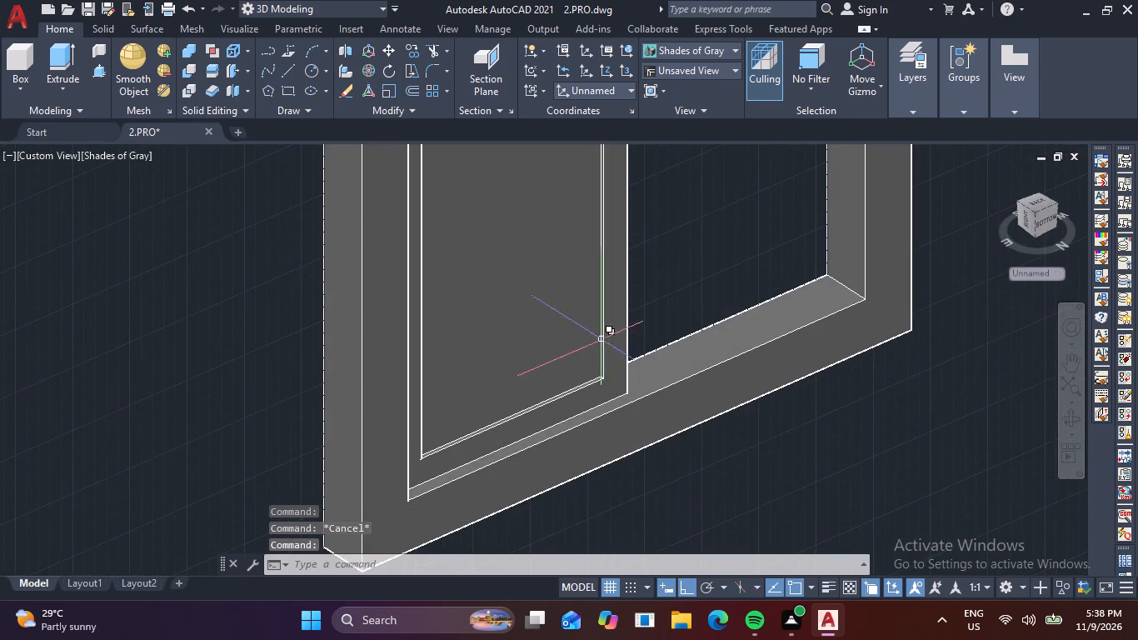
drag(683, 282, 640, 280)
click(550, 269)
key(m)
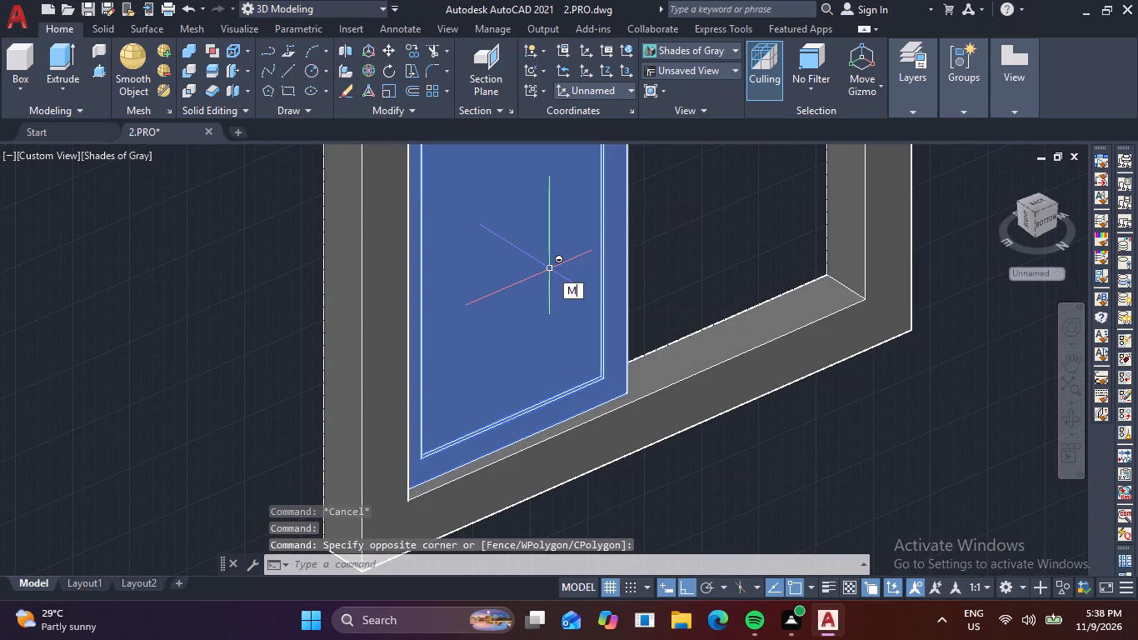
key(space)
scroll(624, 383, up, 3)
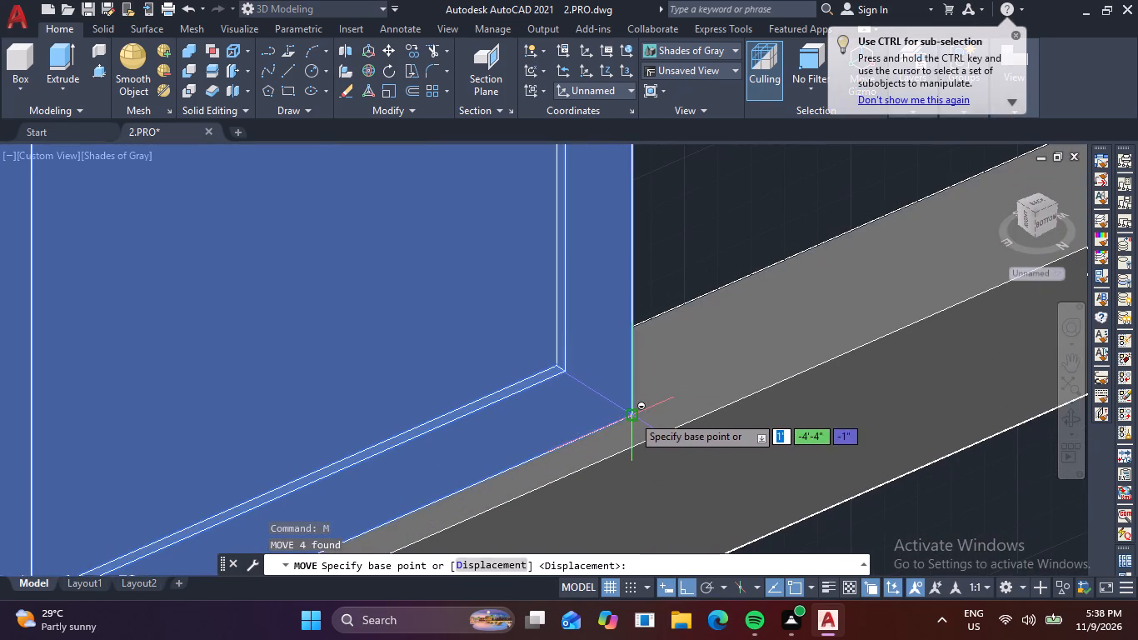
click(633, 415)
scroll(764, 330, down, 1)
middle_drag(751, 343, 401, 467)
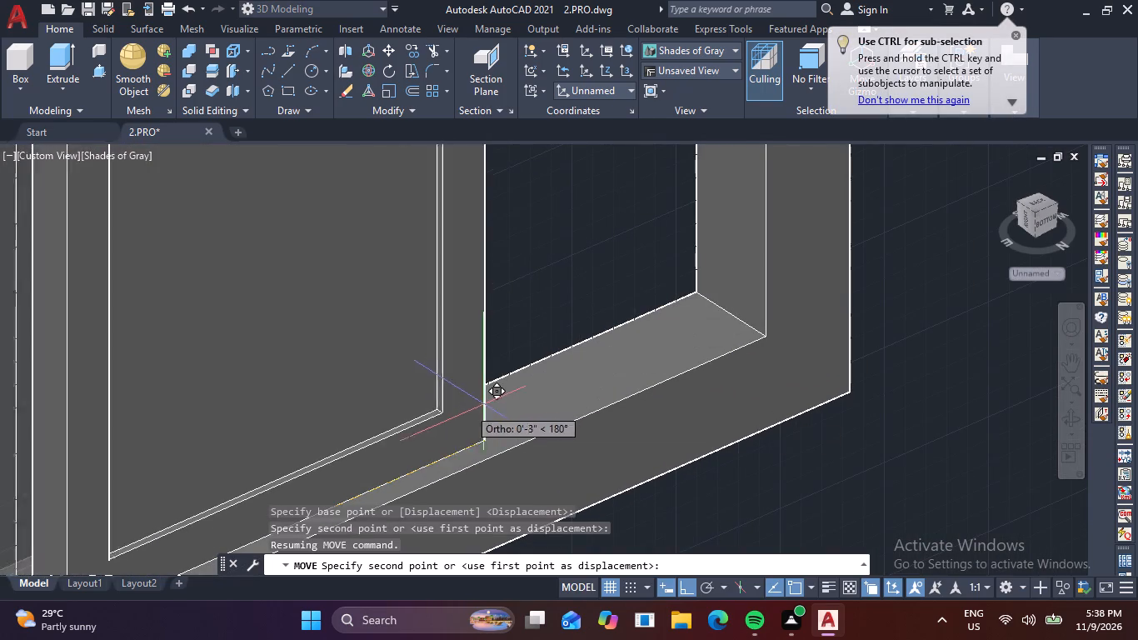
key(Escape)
Copy the sash and pane sideways from the sash's lower corner to the frame's far inner corner, filling the empty half.
drag(447, 313, 406, 315)
click(231, 301)
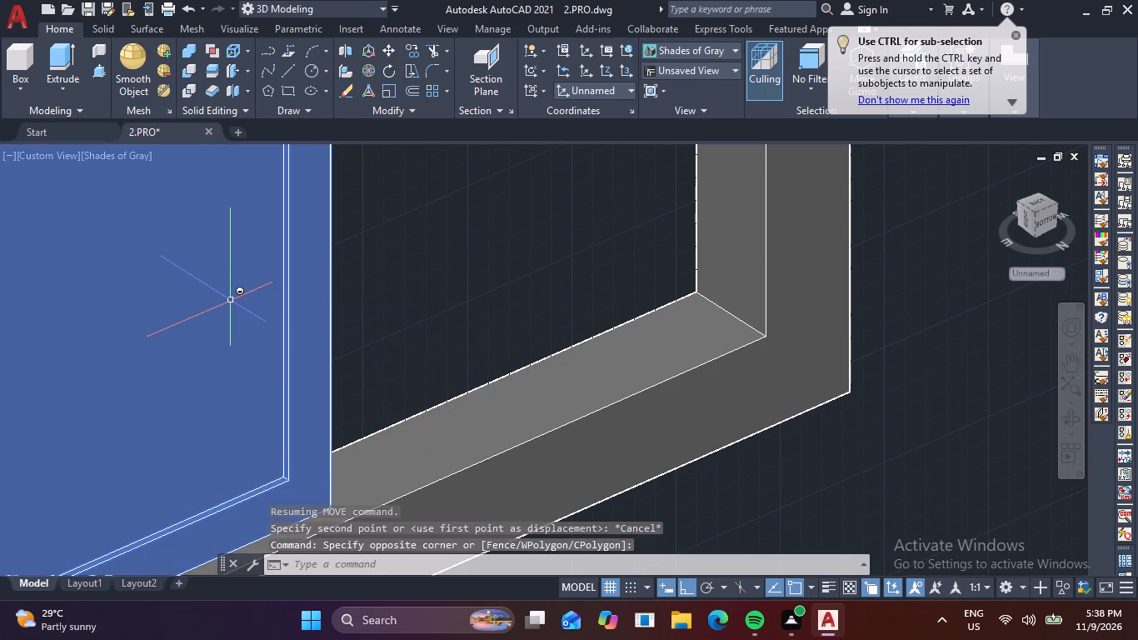
key(c)
key(o)
key(space)
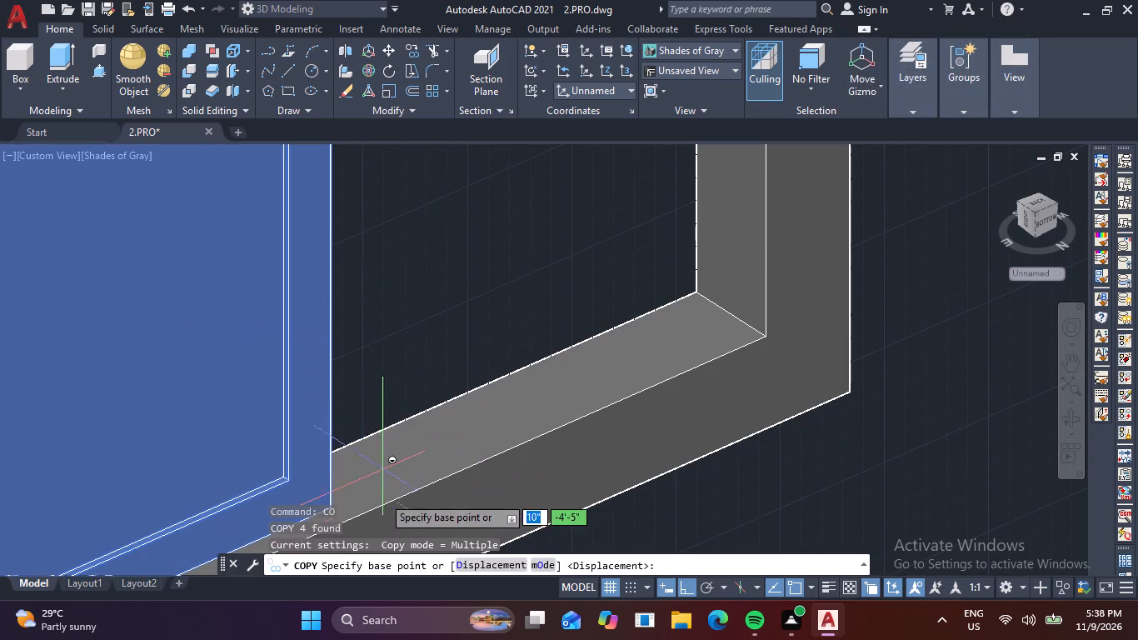
middle_drag(383, 477, 429, 392)
scroll(401, 422, up, 2)
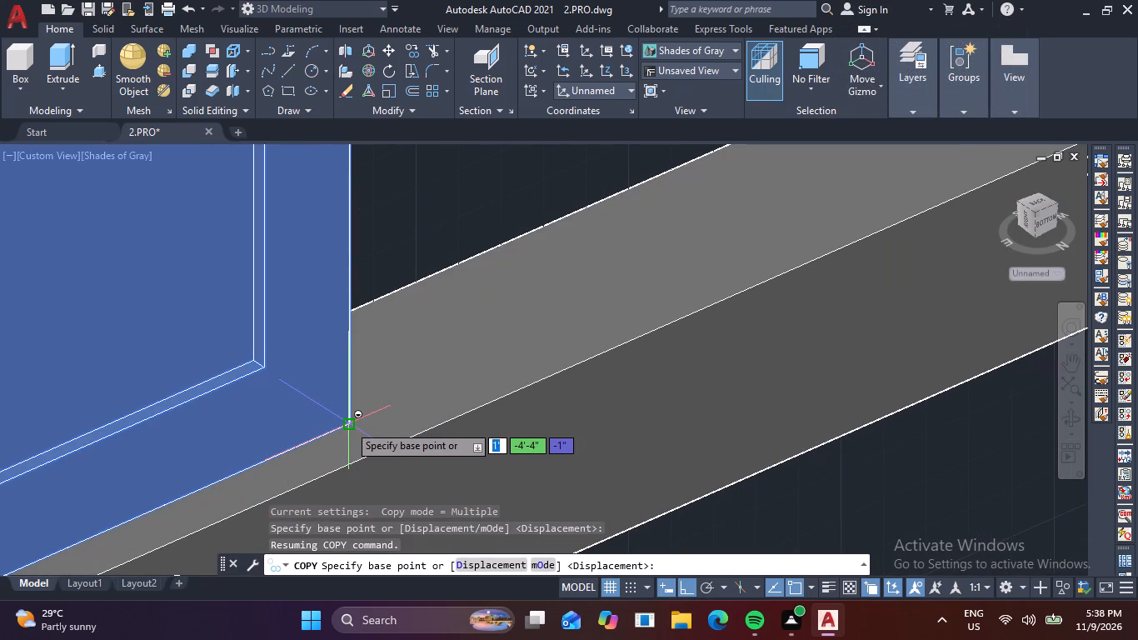
click(348, 424)
scroll(537, 319, down, 1)
middle_drag(522, 340, 193, 480)
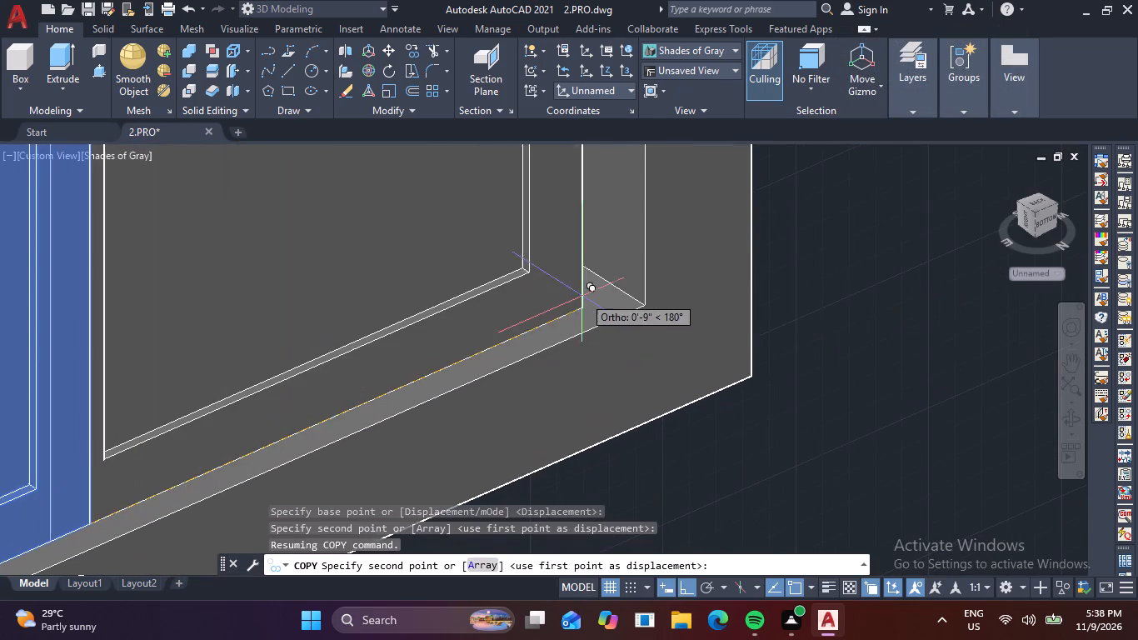
scroll(596, 291, up, 1)
click(636, 292)
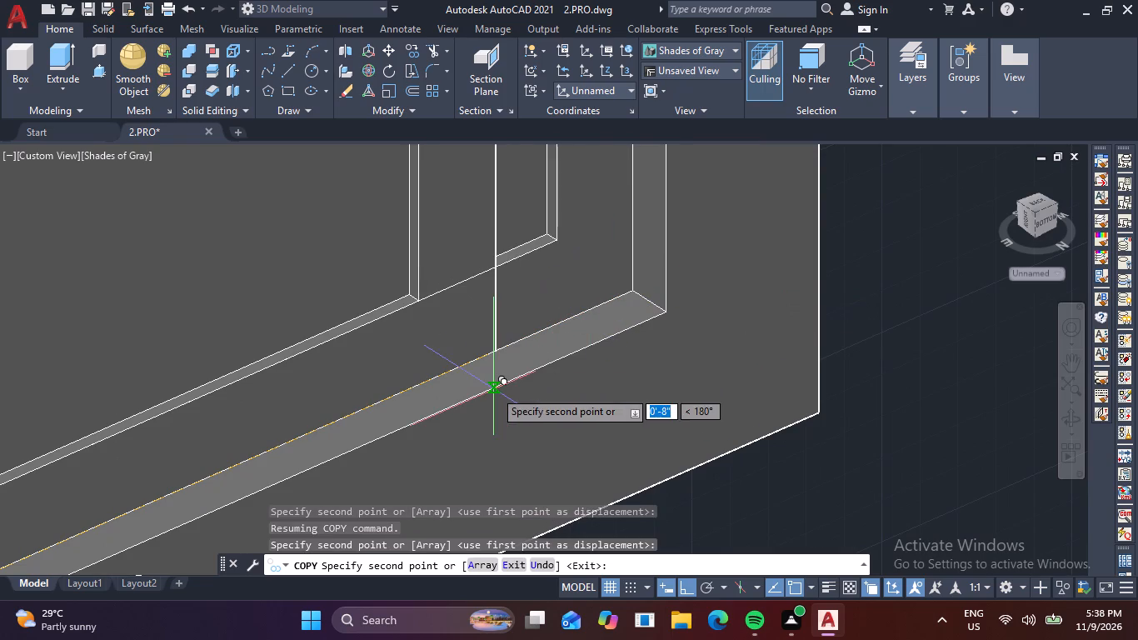
key(Escape)
Copy the complete window into the narrow ground-floor opening, matching the midpoint of its bottom corner's depth edge to that of the opening.
scroll(472, 356, down, 3)
shift+middle_drag(753, 322, 751, 337)
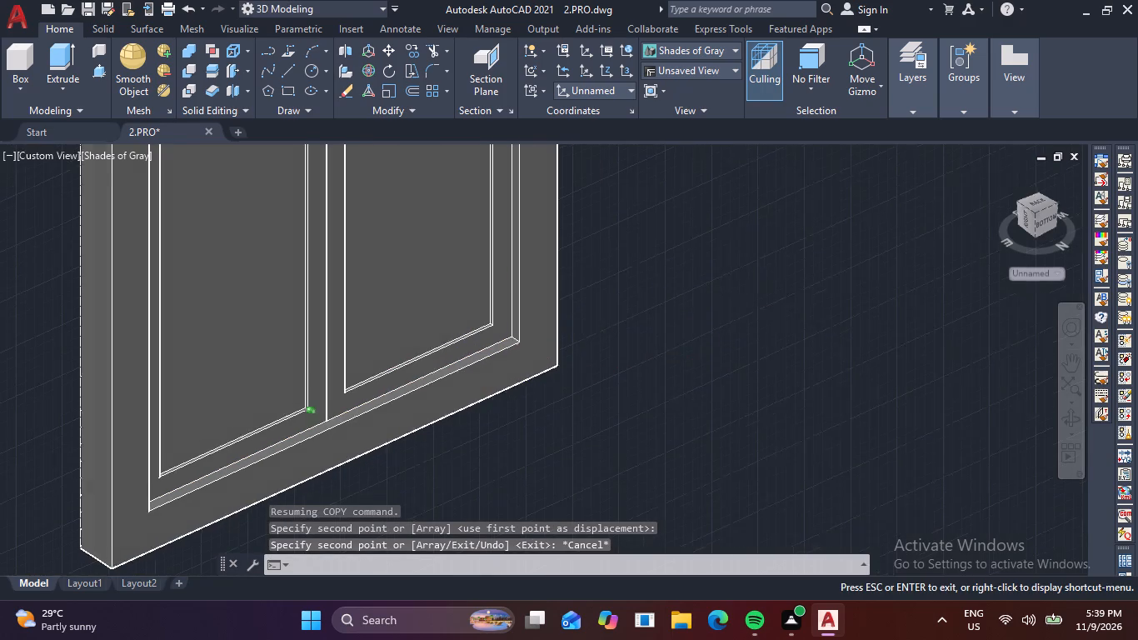
shift+middle_drag(751, 337, 671, 338)
scroll(661, 320, down, 3)
middle_drag(624, 339, 607, 436)
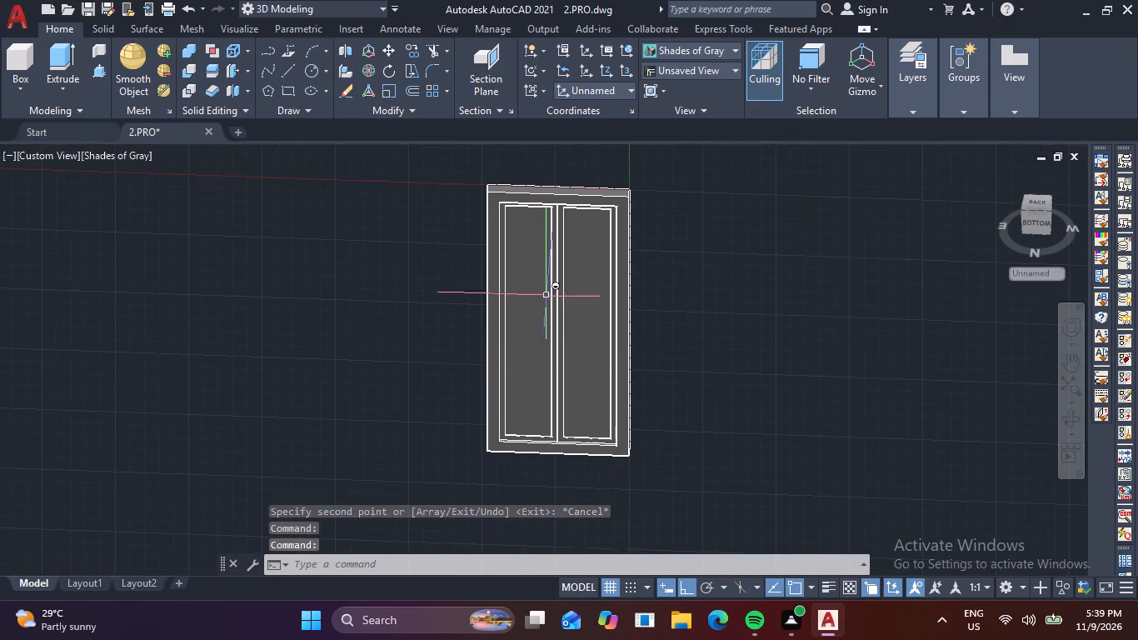
click(455, 157)
click(666, 480)
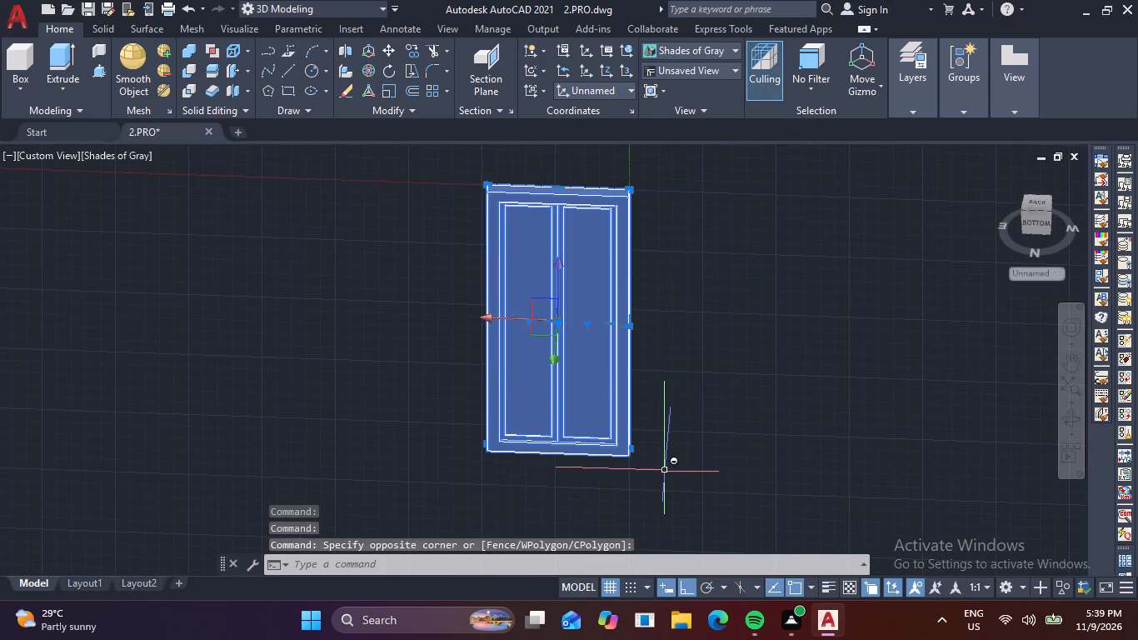
key(c)
key(o)
key(space)
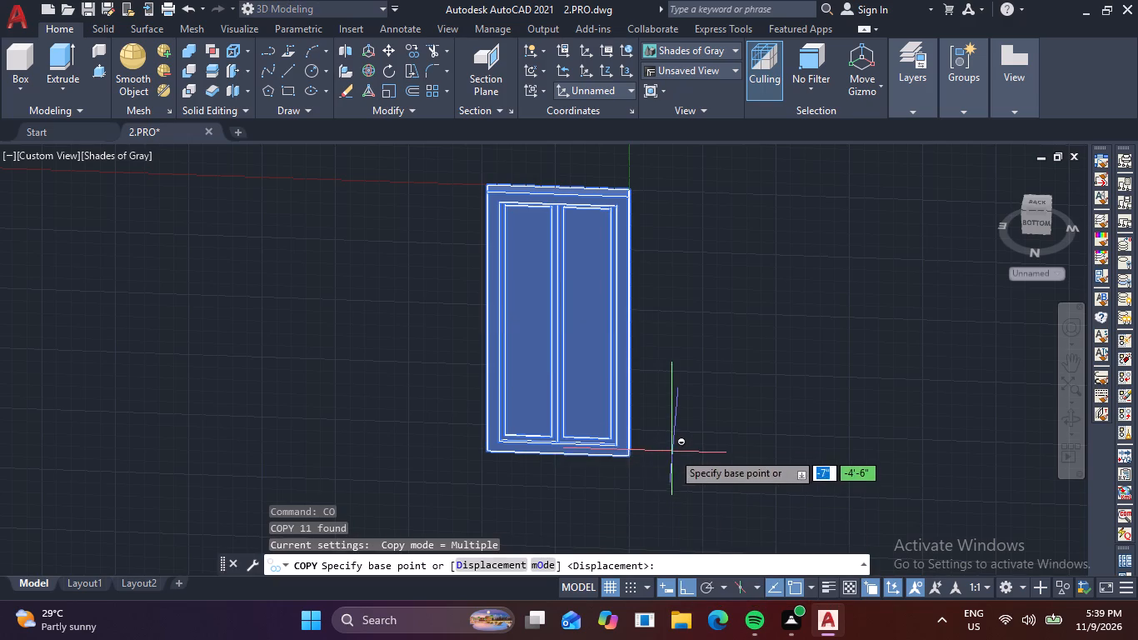
shift+middle_drag(487, 446, 545, 454)
scroll(474, 482, up, 3)
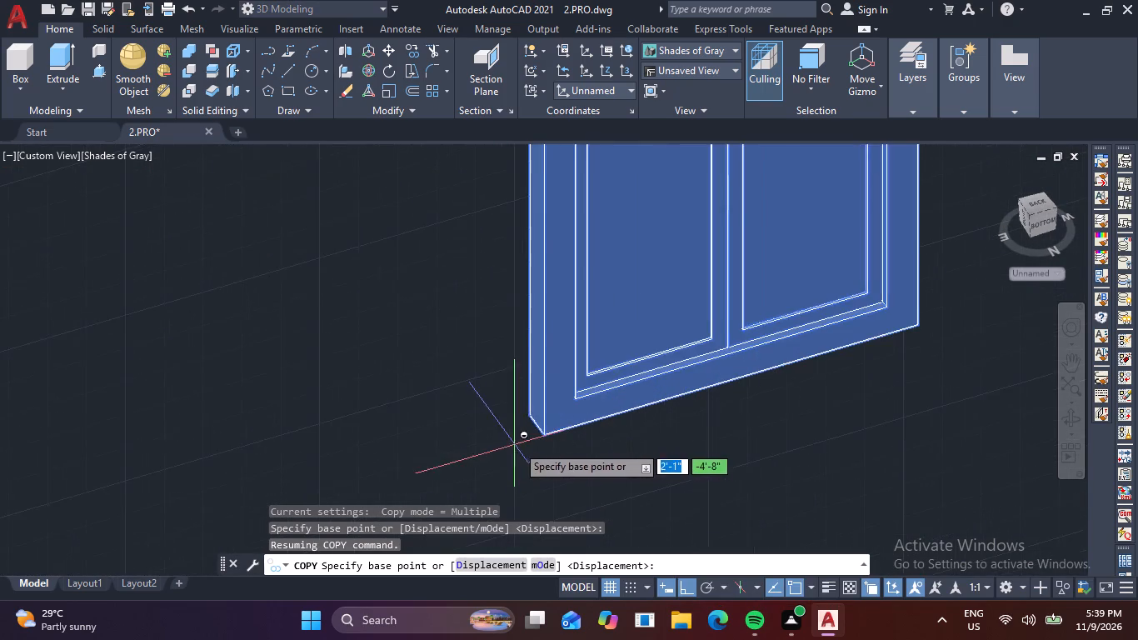
scroll(540, 442, up, 3)
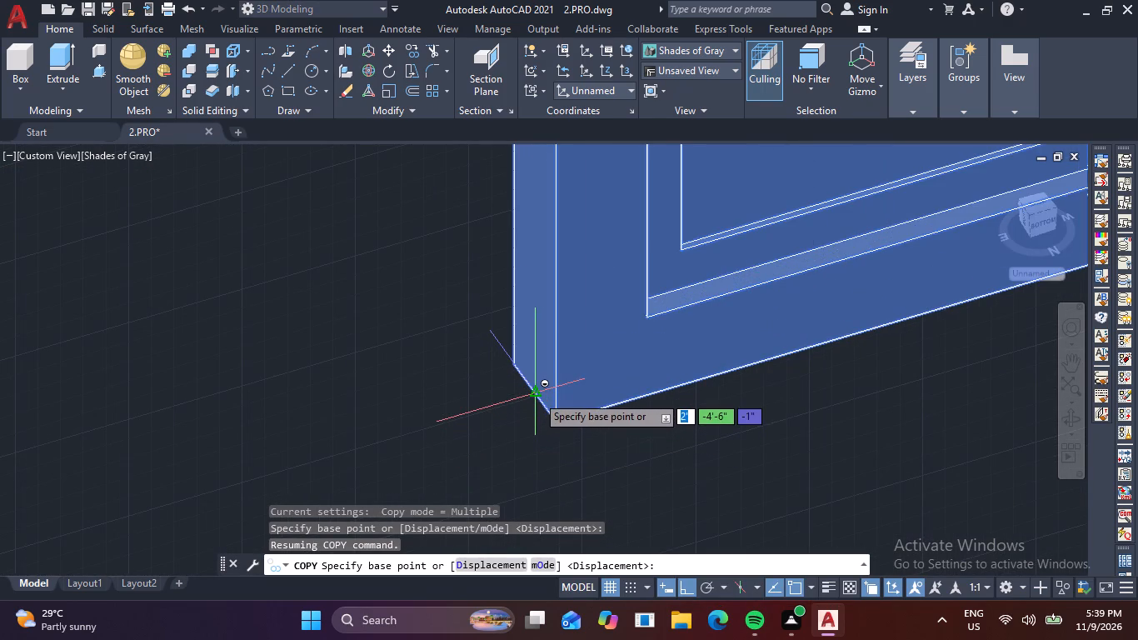
click(537, 395)
scroll(495, 333, down, 9)
middle_drag(487, 340, 484, 463)
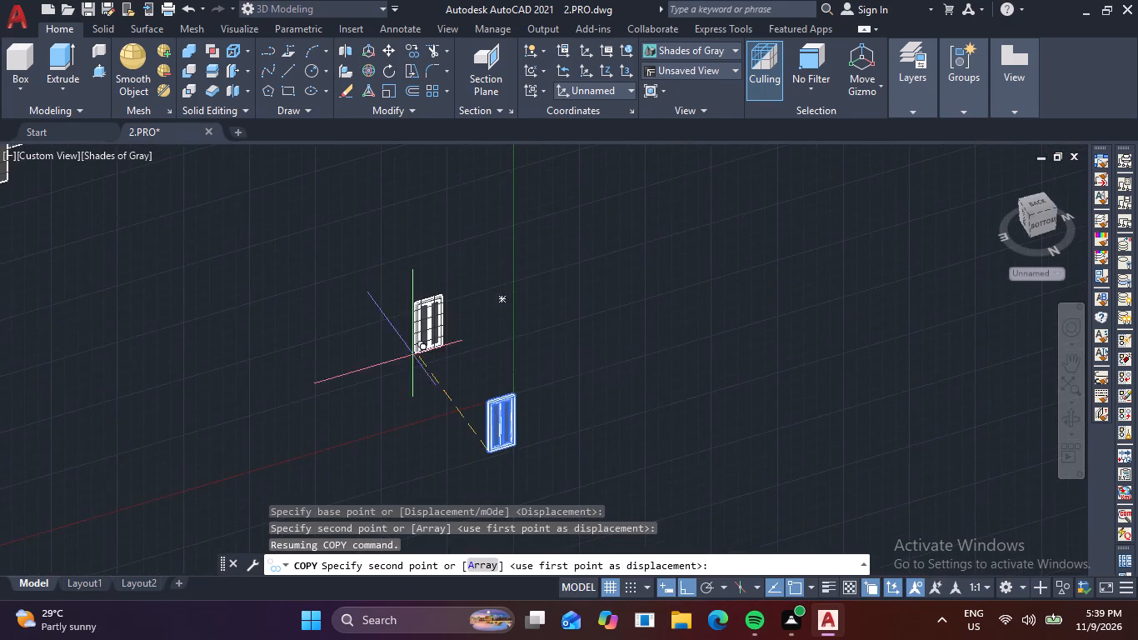
scroll(399, 284, down, 3)
middle_drag(400, 292, 415, 399)
scroll(342, 319, up, 6)
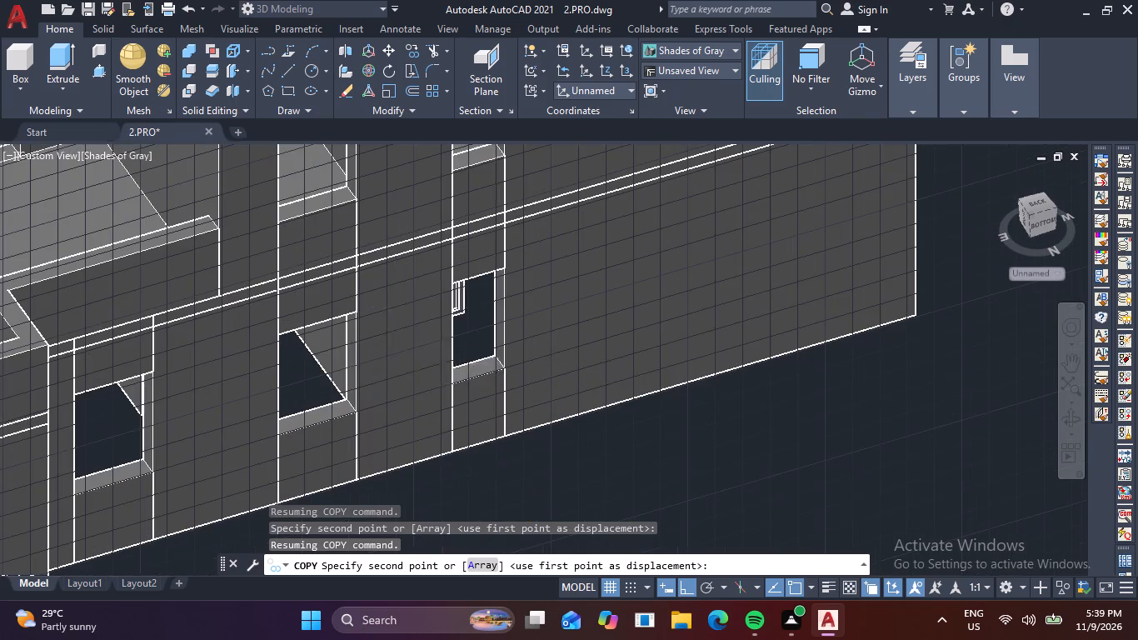
shift+middle_drag(487, 404, 412, 415)
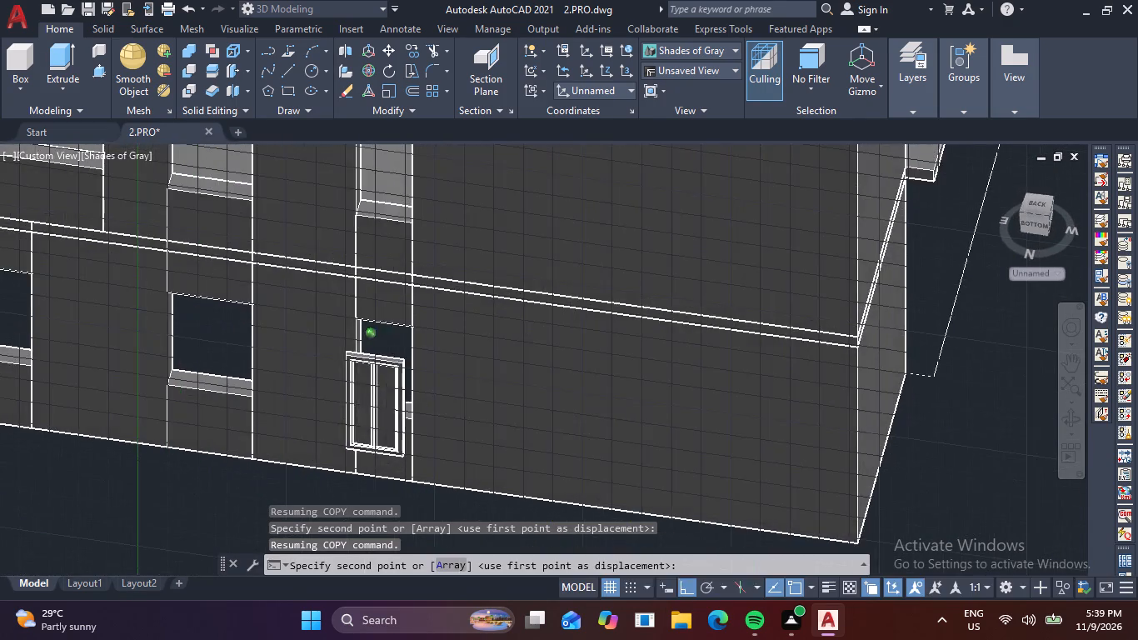
scroll(413, 385, up, 3)
scroll(254, 443, up, 4)
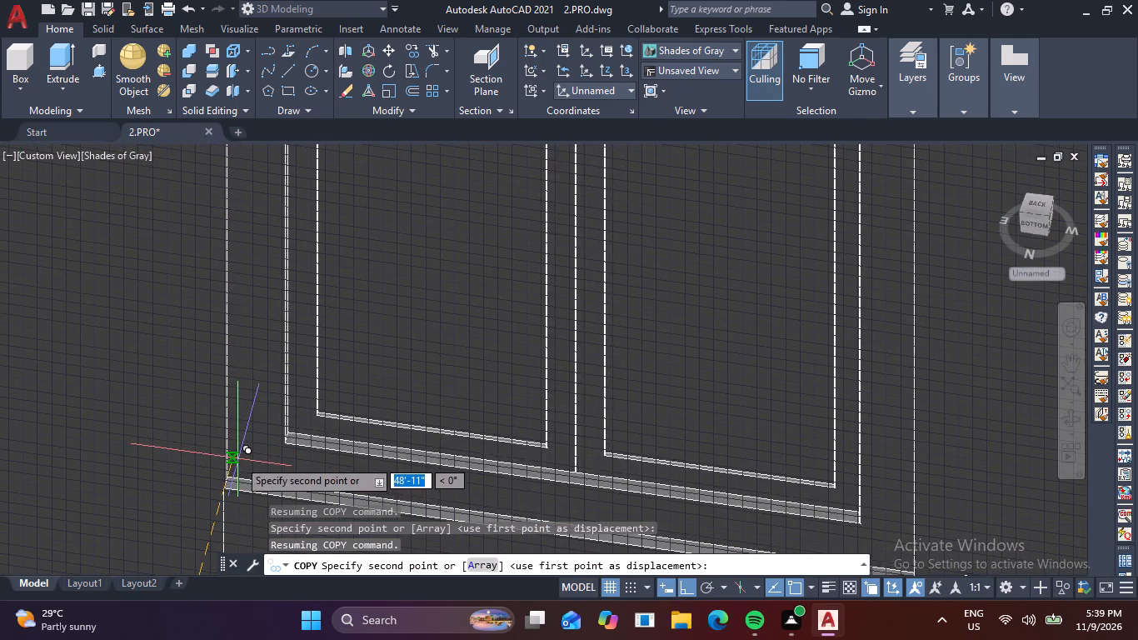
scroll(257, 447, up, 3)
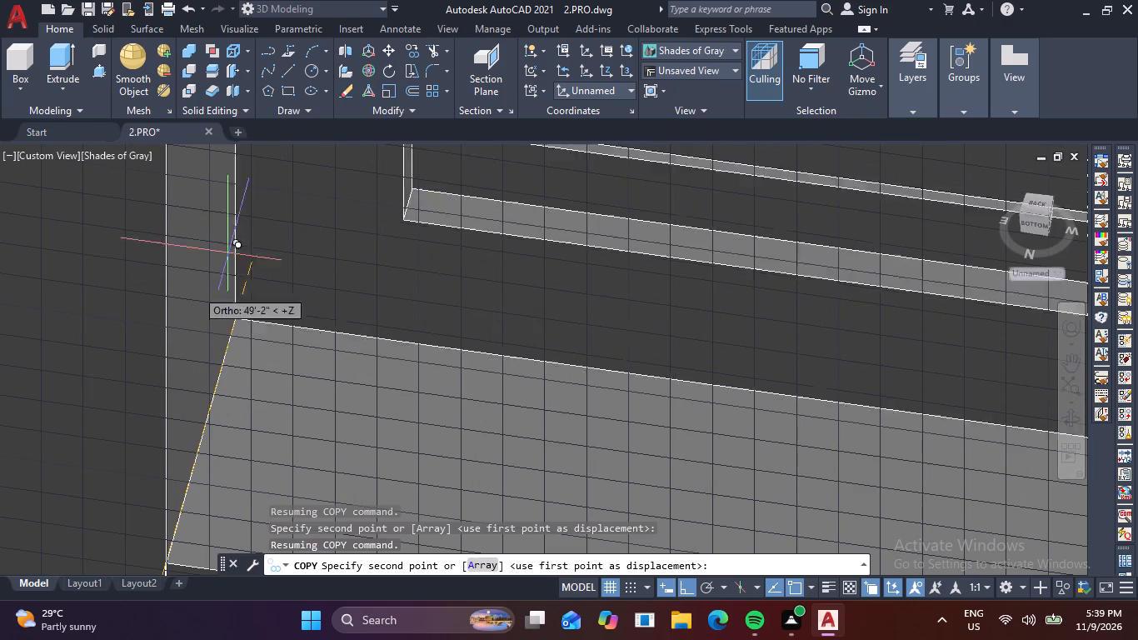
click(202, 469)
Copy the same window into the narrow ground-floor opening near the facade's far end, matching the midpoint of its bottom corner's depth edge.
scroll(246, 416, down, 3)
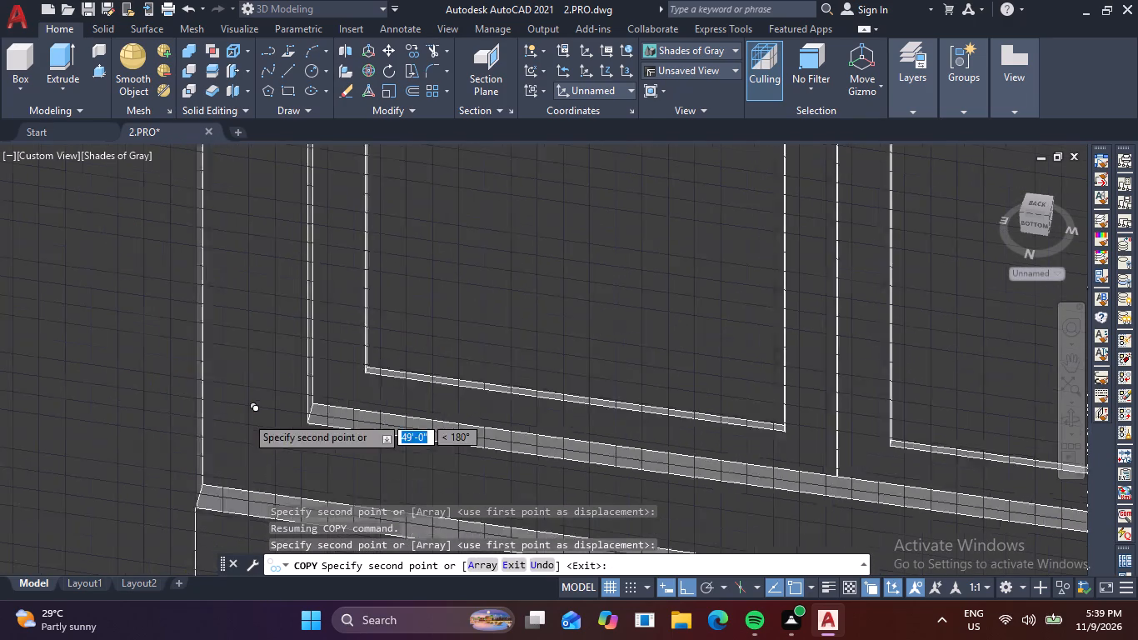
scroll(246, 416, down, 6)
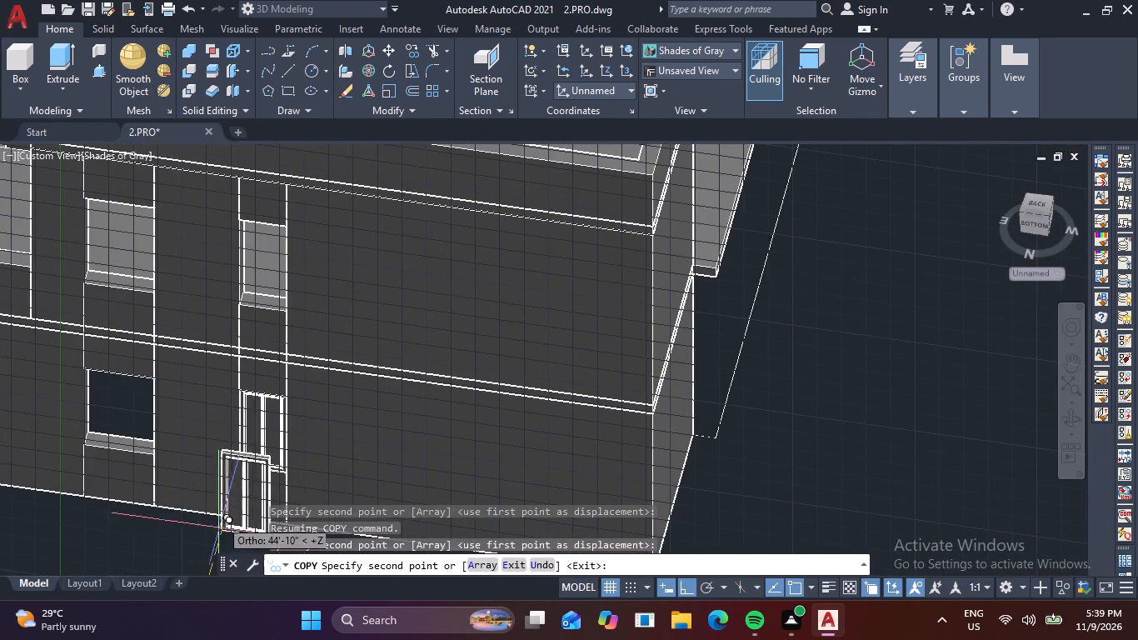
middle_drag(138, 522, 621, 455)
middle_click(621, 455)
middle_click(621, 455)
middle_drag(630, 457, 665, 457)
middle_drag(464, 441, 684, 414)
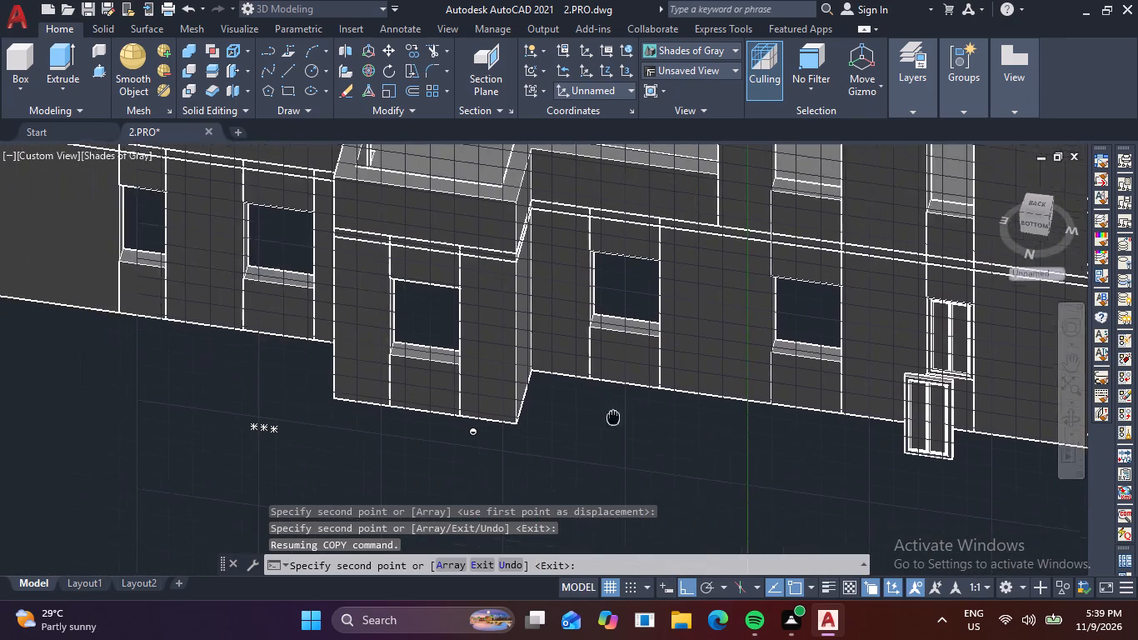
middle_drag(684, 414, 827, 427)
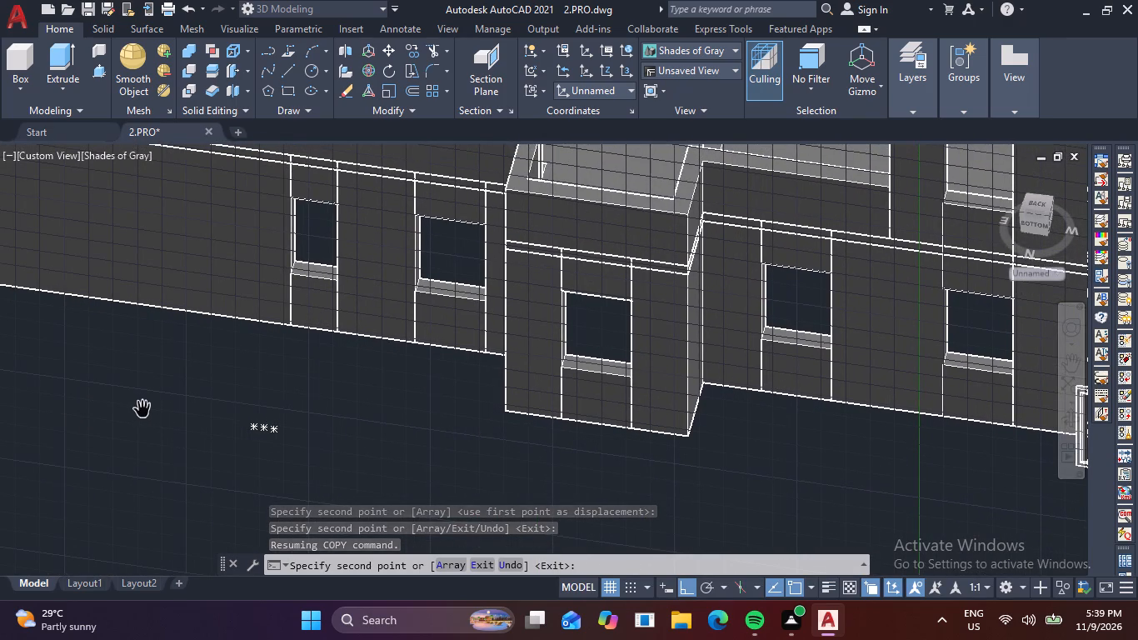
key(F8)
scroll(332, 377, down, 4)
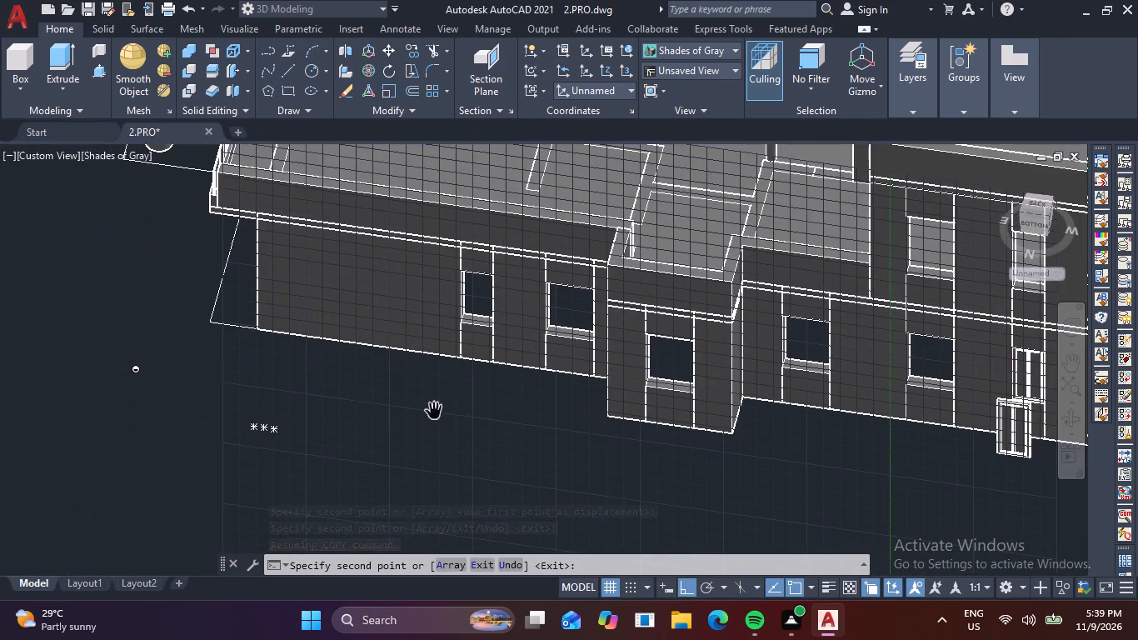
key(Escape)
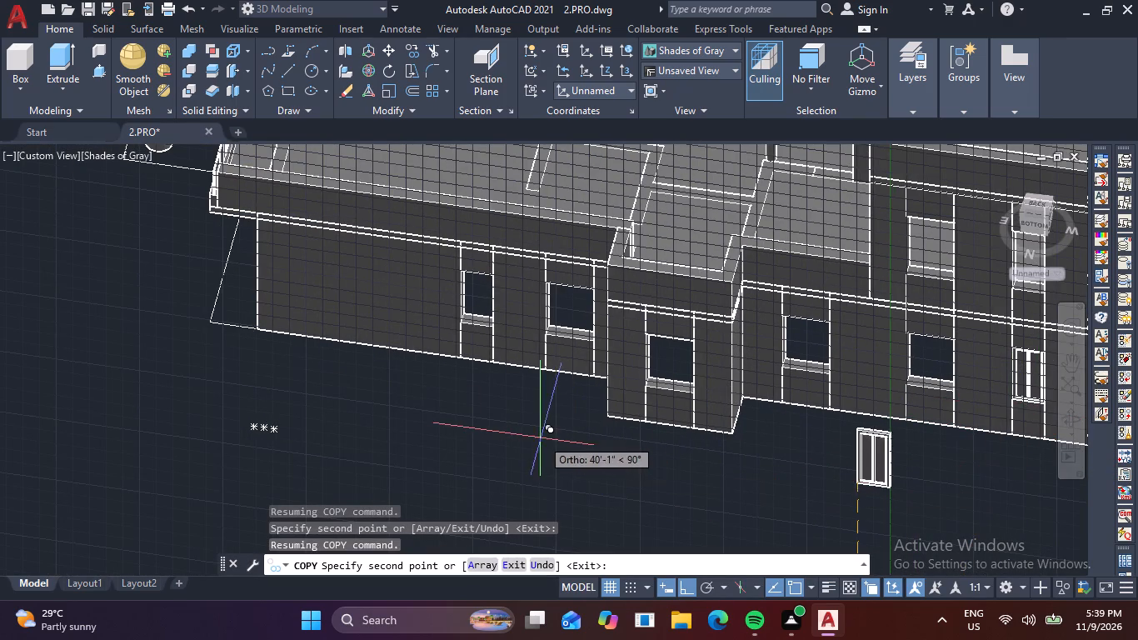
key(F8)
scroll(465, 341, up, 2)
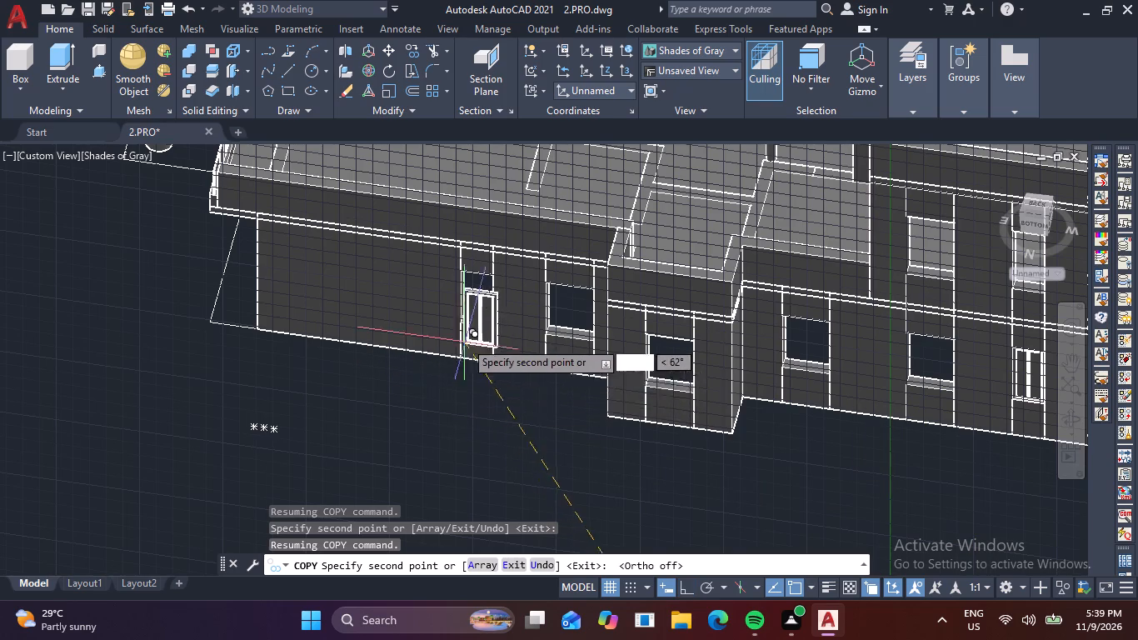
scroll(463, 337, up, 5)
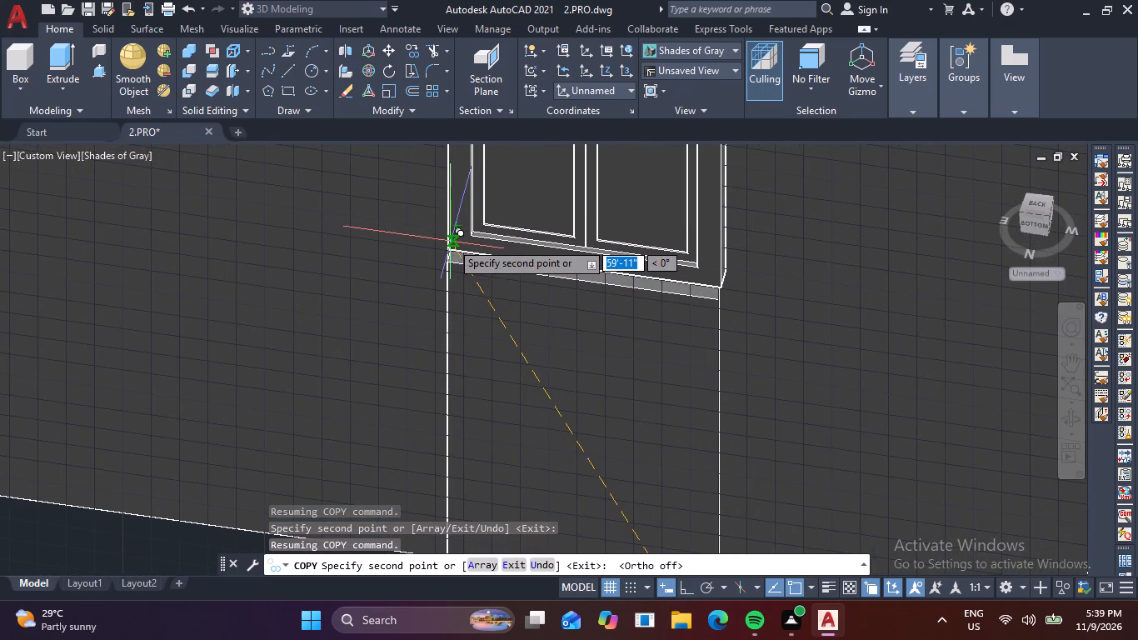
click(451, 242)
scroll(811, 445, down, 2)
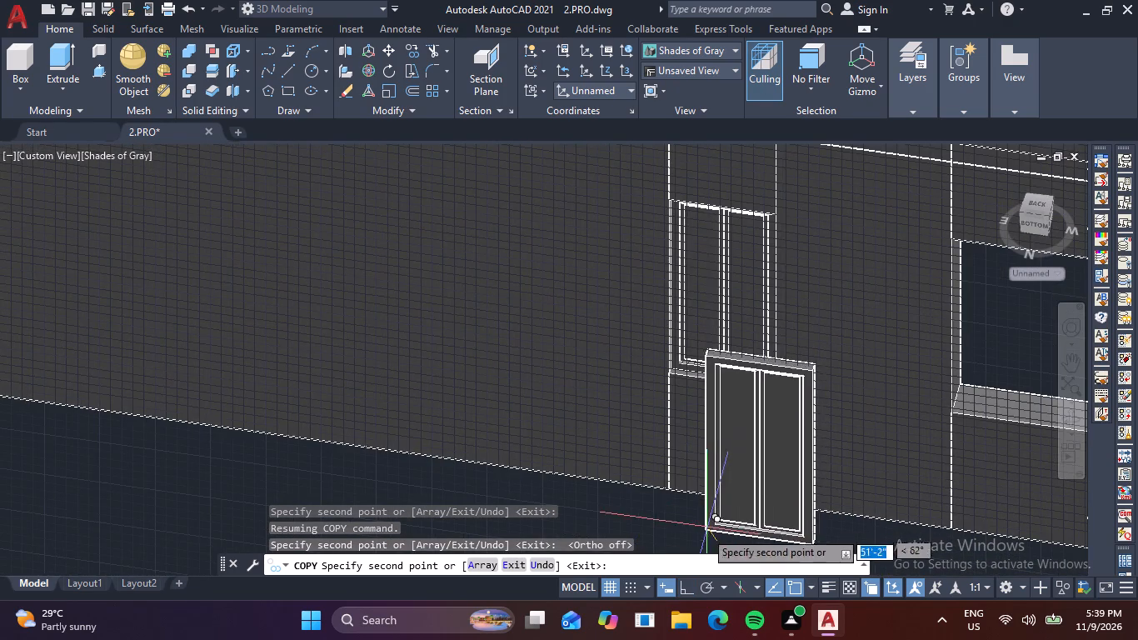
shift+middle_drag(659, 562, 714, 546)
shift+middle_drag(624, 497, 669, 487)
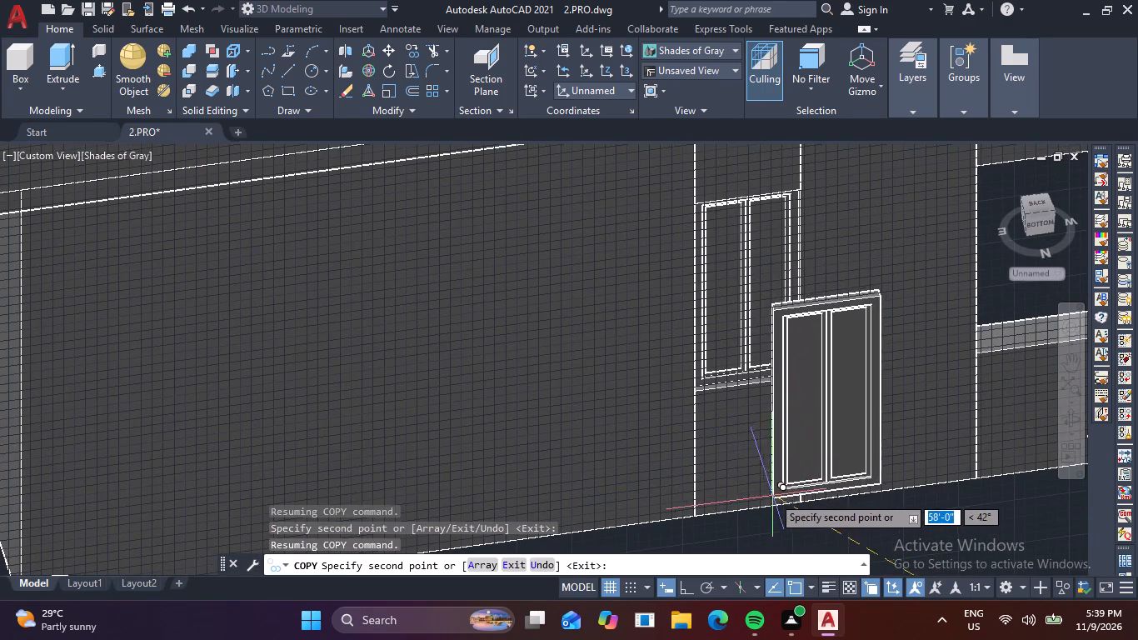
shift+middle_drag(765, 496, 751, 467)
key(Escape)
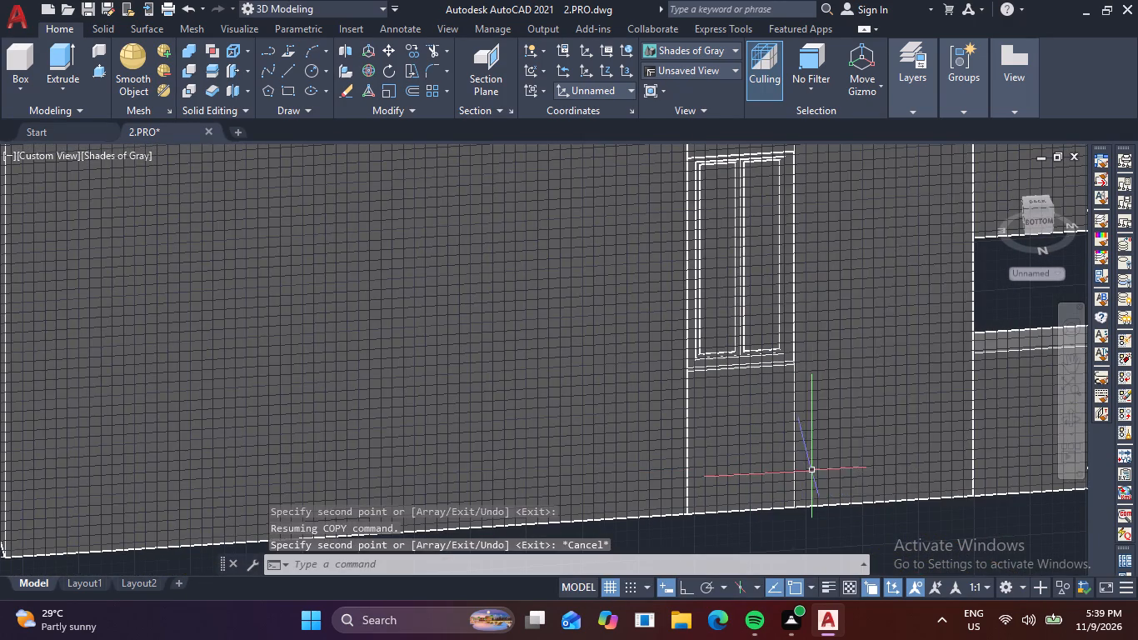
Draw a 3' by 4'-6" rectangle over the wider ground-floor opening beside the narrow one, from its upper corner to the opposite lower corner.
key(F7)
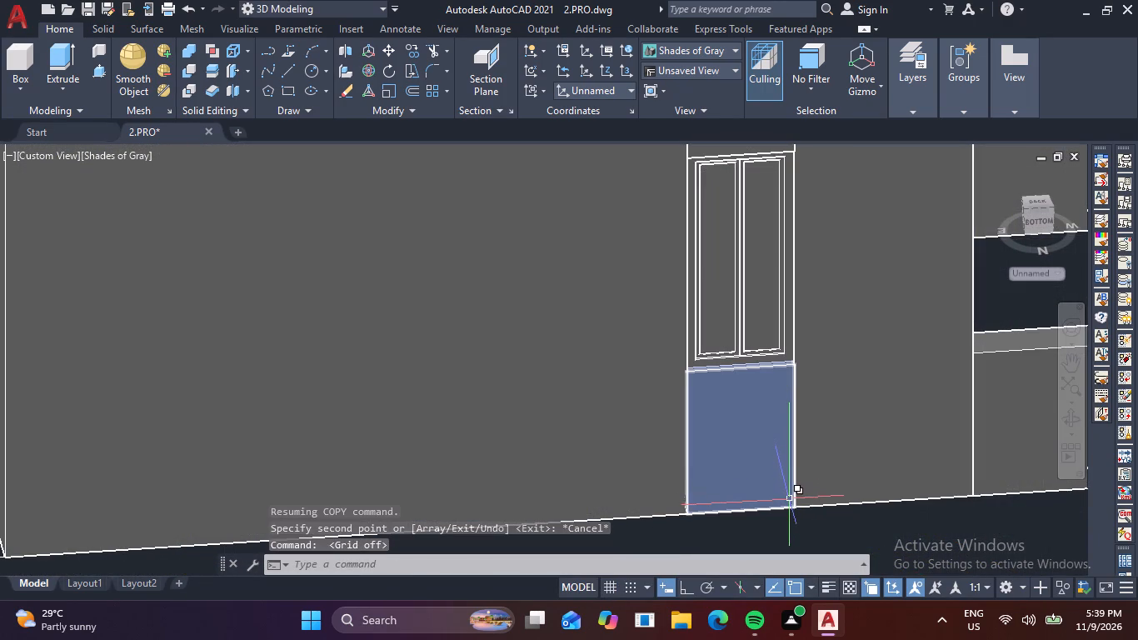
key(F8)
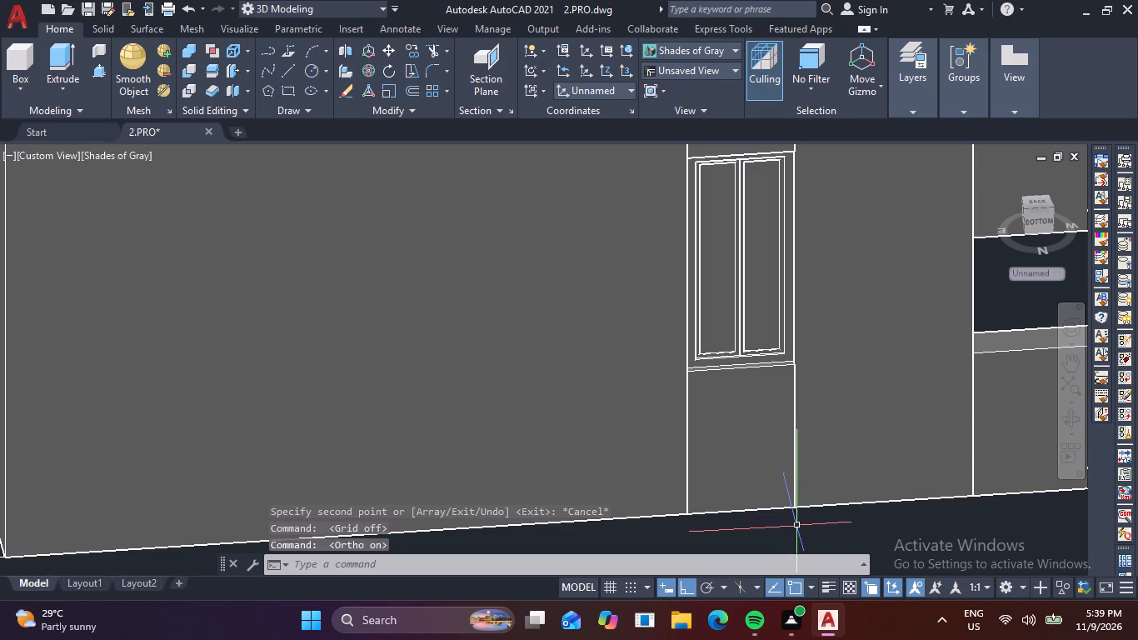
shift+middle_drag(796, 527, 740, 532)
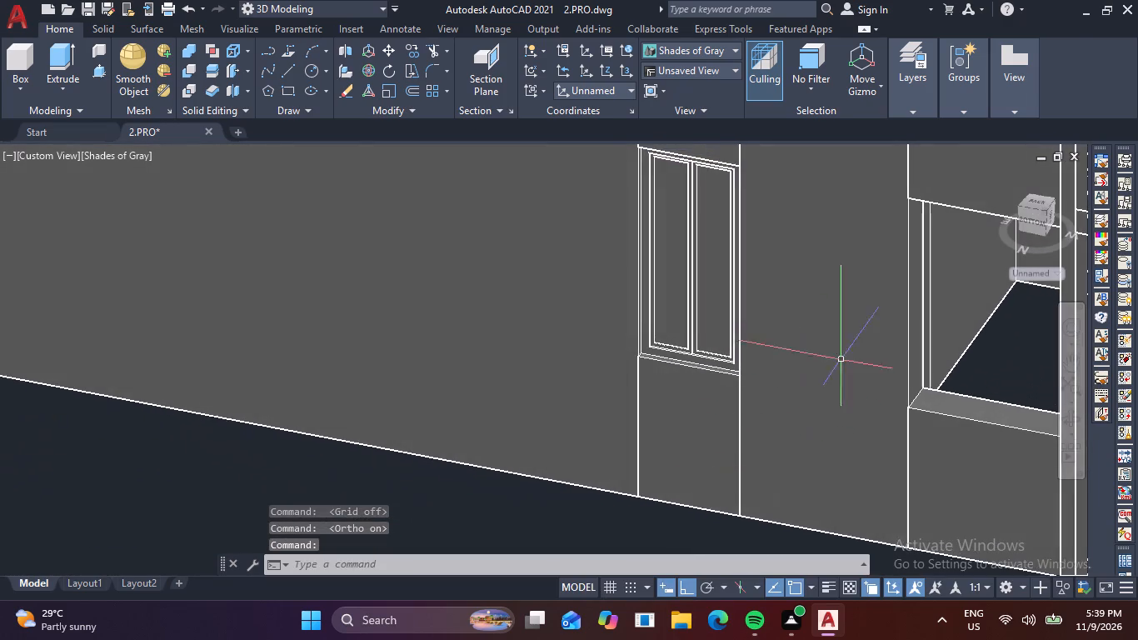
scroll(871, 293, up, 2)
middle_drag(929, 311, 402, 453)
scroll(473, 413, down, 1)
middle_drag(547, 411, 529, 354)
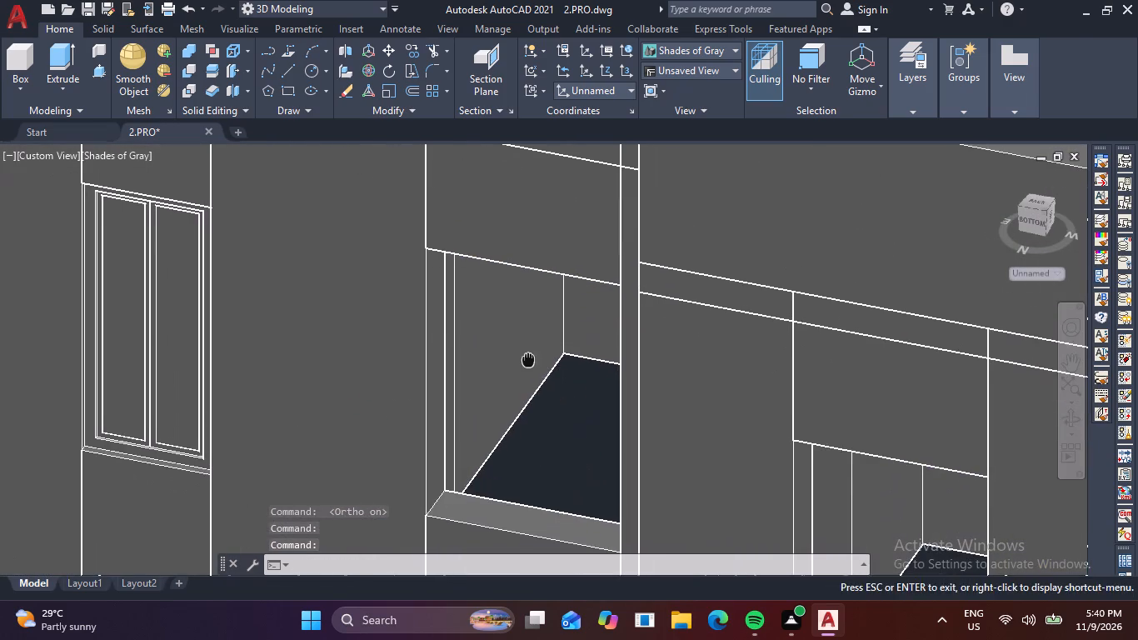
click(287, 89)
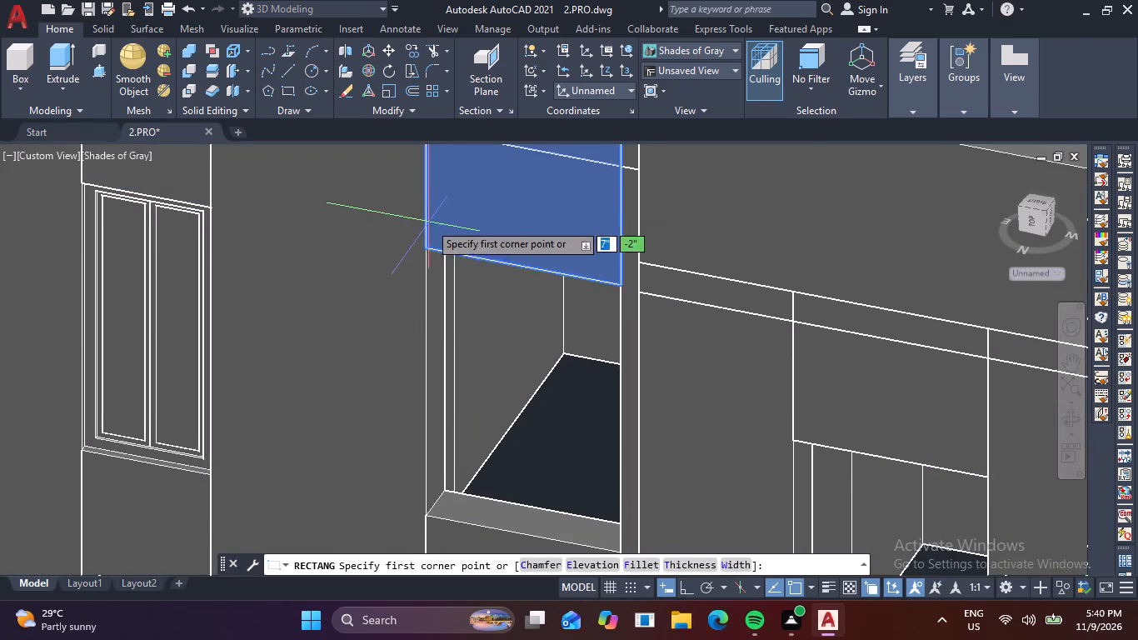
click(428, 252)
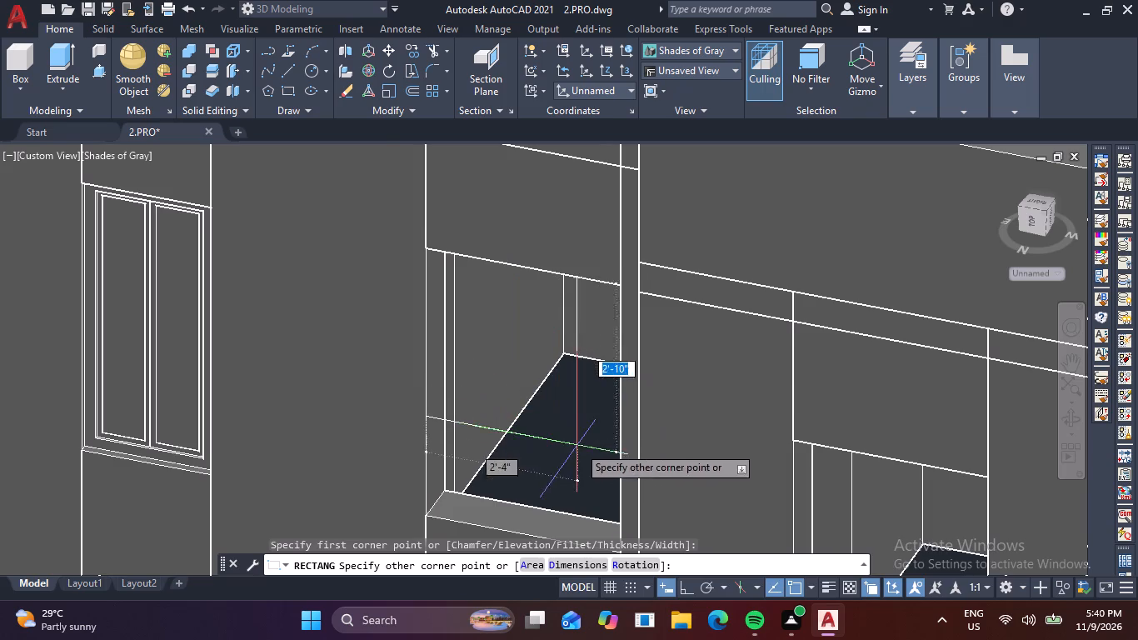
middle_drag(580, 446, 517, 283)
scroll(555, 394, up, 2)
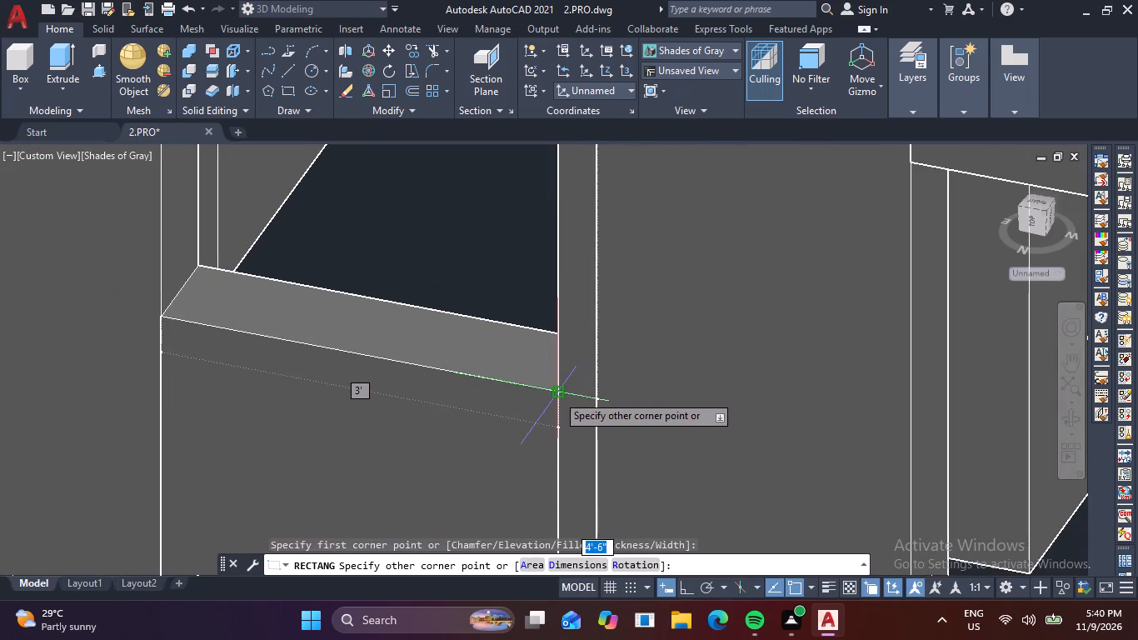
click(557, 394)
Move the rectangle straight out from the wider opening to the empty space in front of the facade.
click(463, 374)
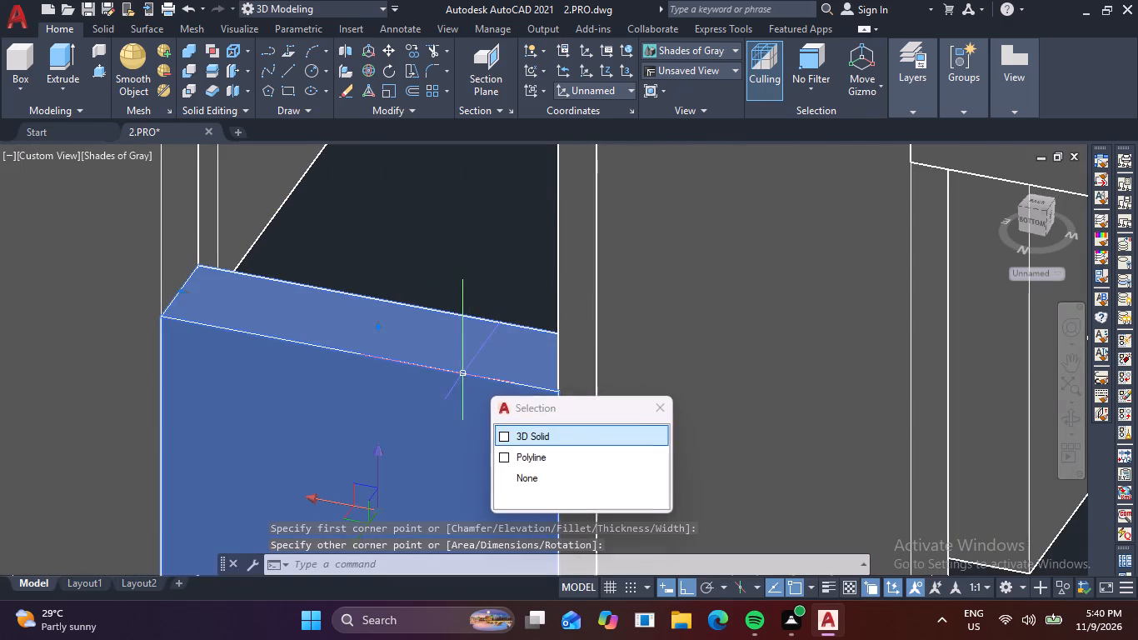
click(498, 452)
scroll(392, 296, down, 1)
middle_drag(377, 342, 374, 360)
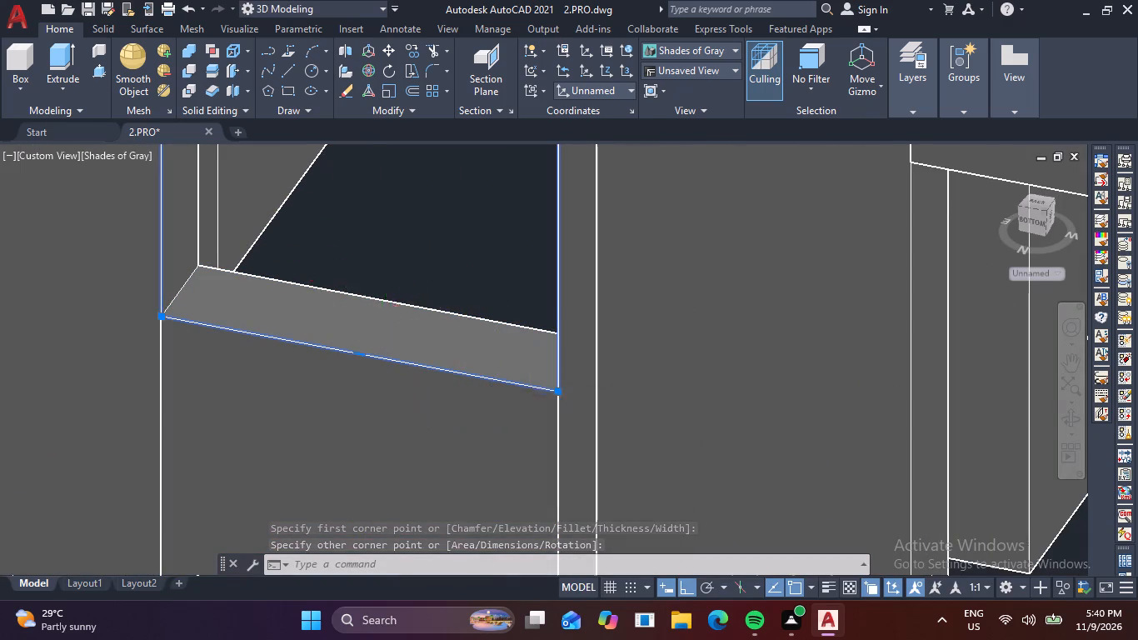
middle_drag(374, 360, 369, 443)
drag(328, 218, 352, 182)
scroll(246, 307, down, 4)
middle_drag(227, 346, 440, 174)
click(248, 475)
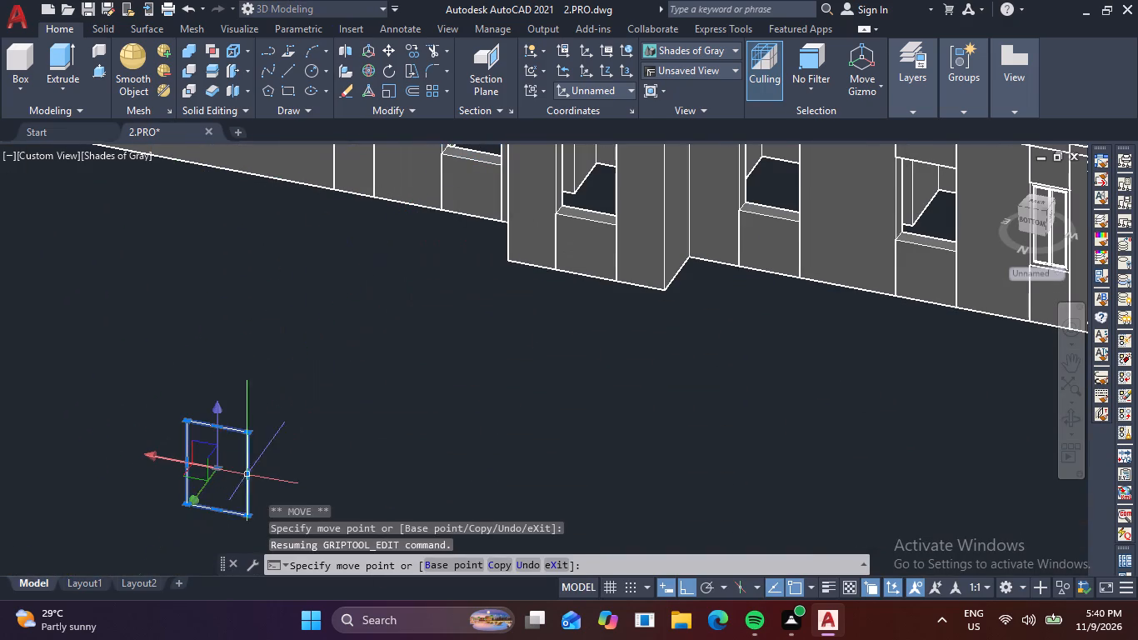
middle_drag(342, 439, 454, 413)
scroll(454, 413, up, 1)
key(F7)
scroll(291, 449, up, 2)
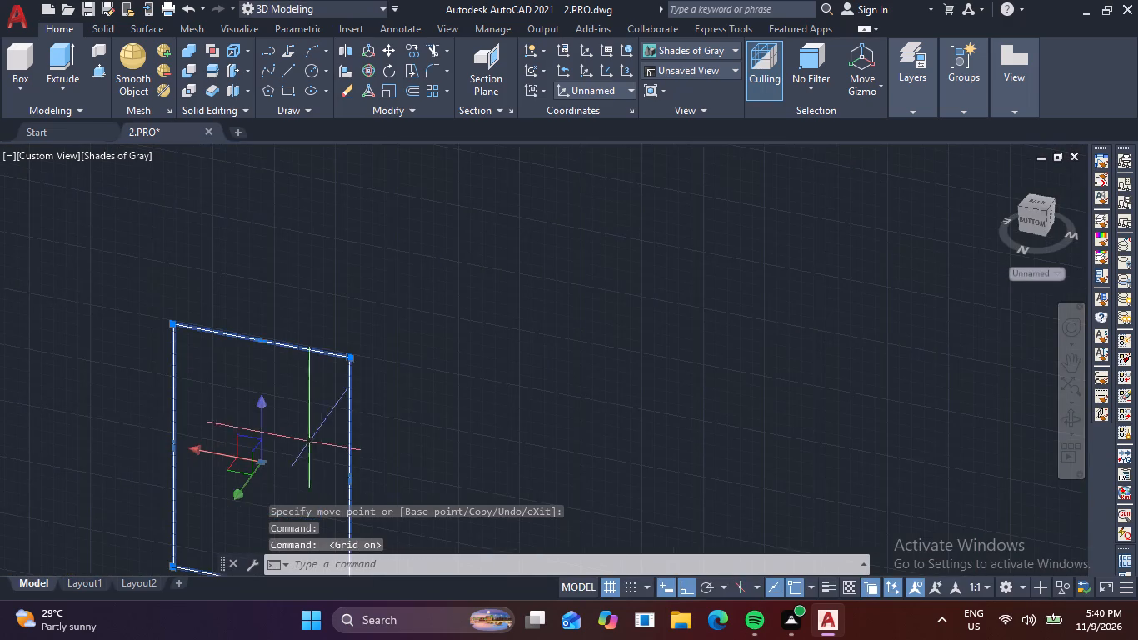
middle_drag(376, 442, 577, 306)
scroll(571, 310, up, 1)
key(Escape)
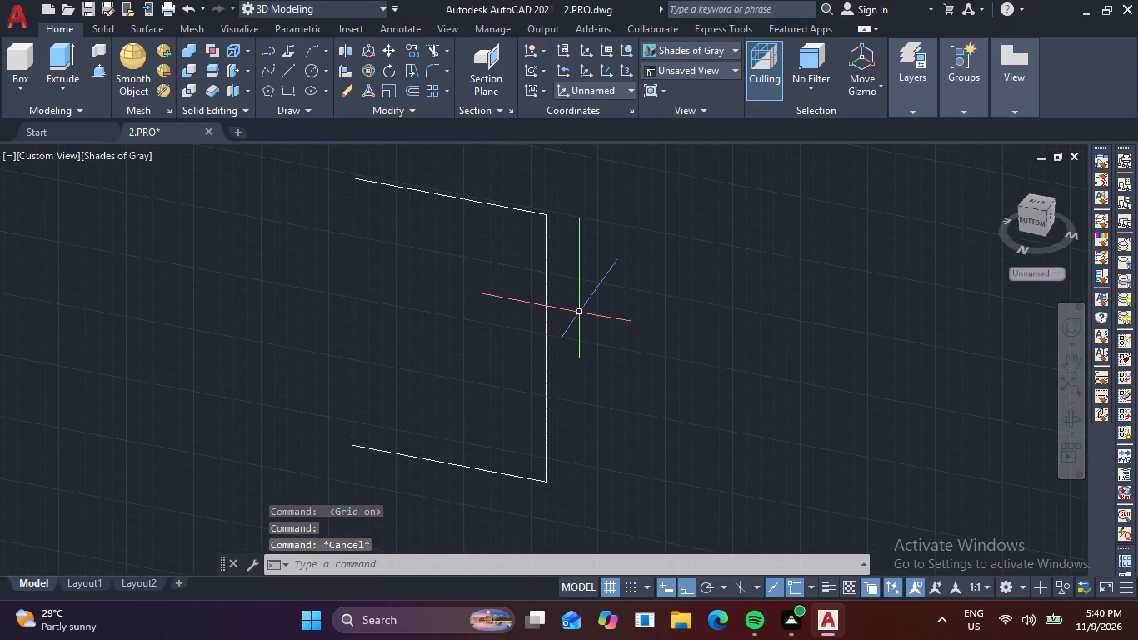
Offset the rectangle 2" inward to form the frame's inner outline.
text(O)
key(space)
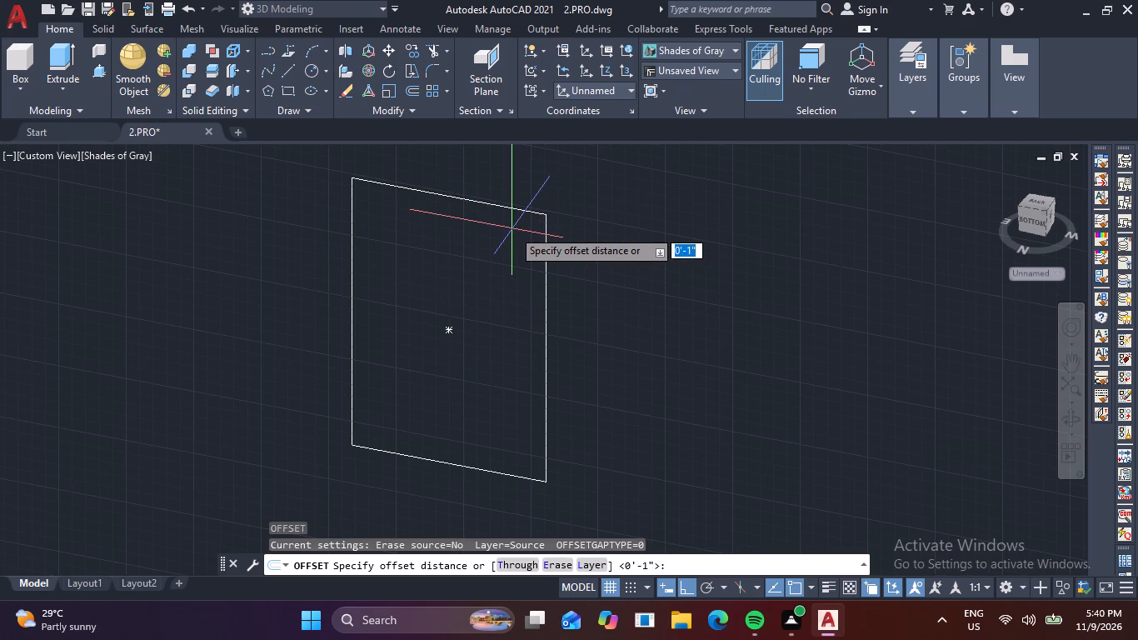
text(2)
key(space)
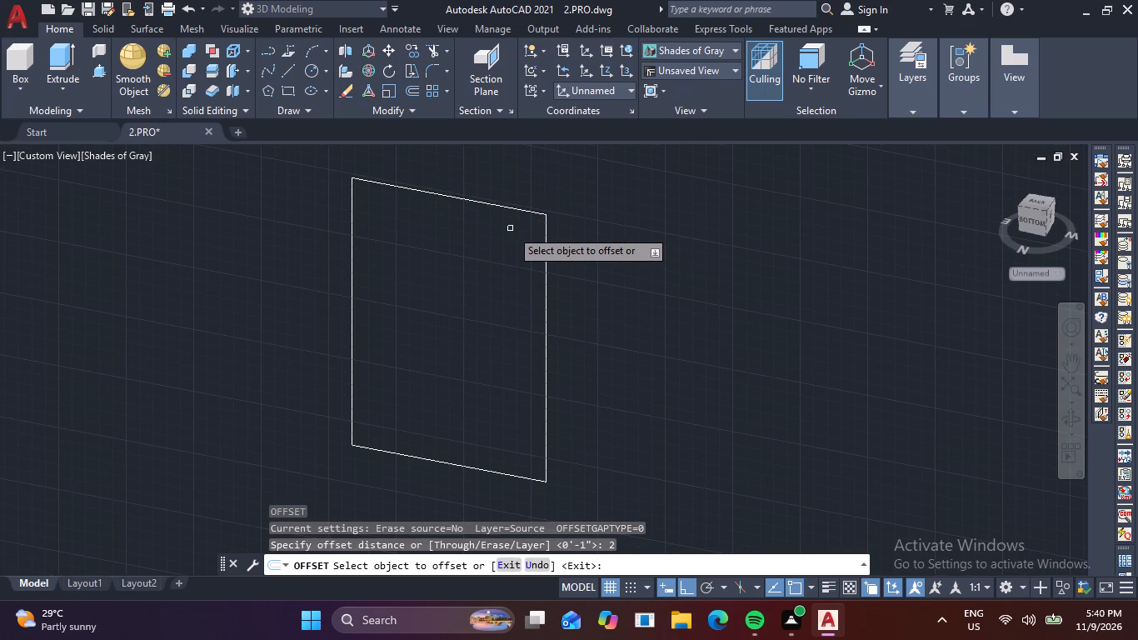
click(527, 211)
click(449, 295)
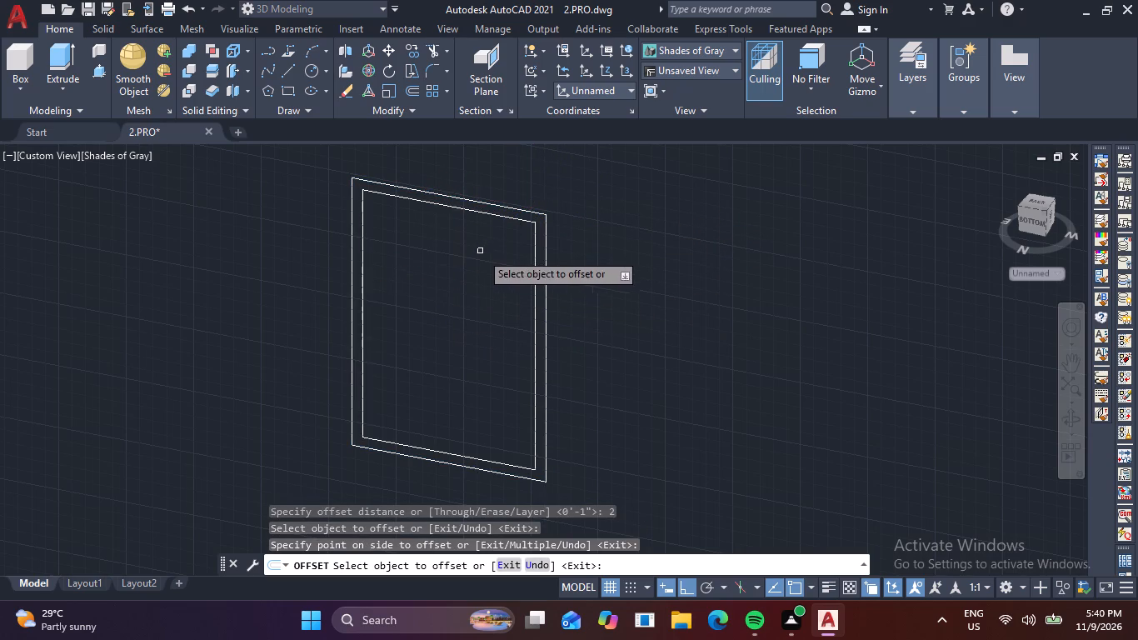
key(Escape)
Draw a sash rectangle over half of the frame's inner outline, from its upper corner to the midpoint of its bottom edge.
key(r)
text(EC)
key(space)
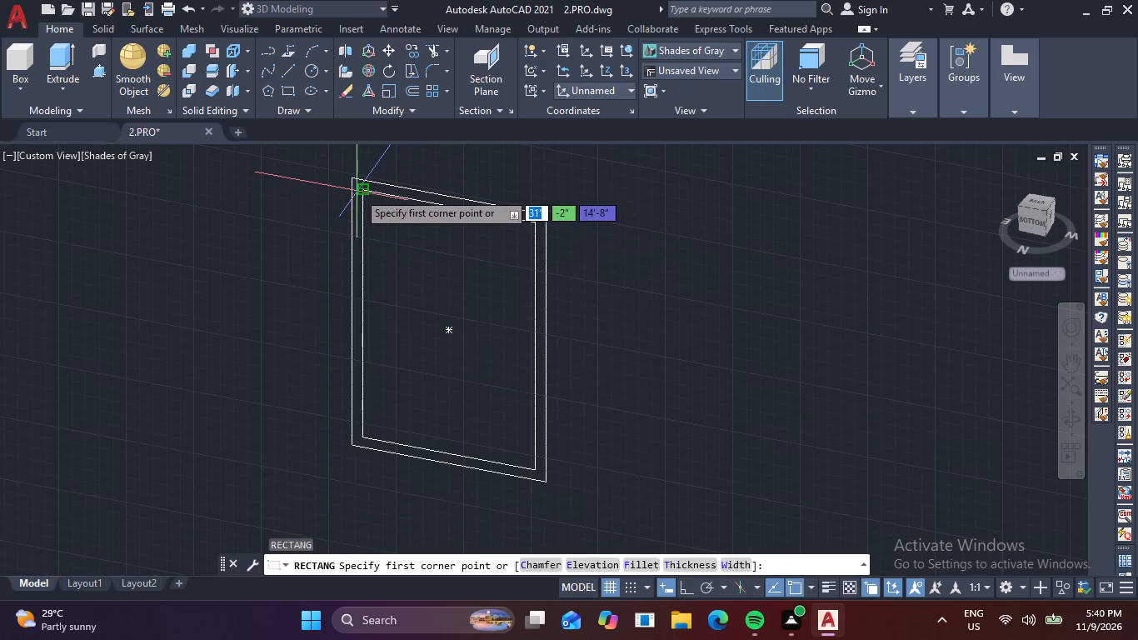
click(357, 192)
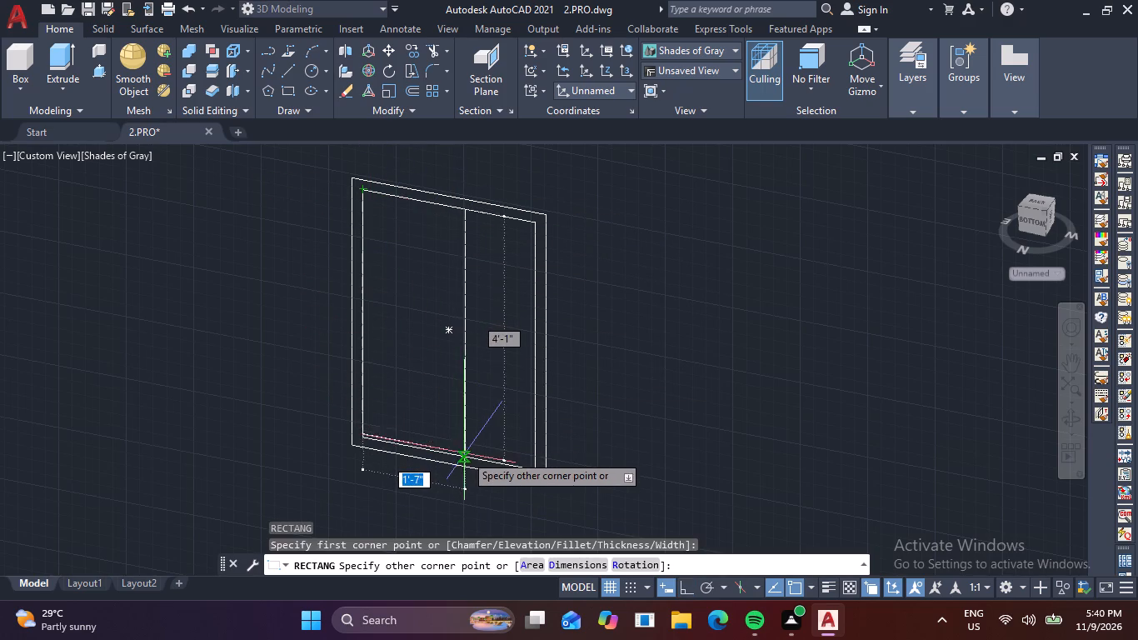
click(451, 456)
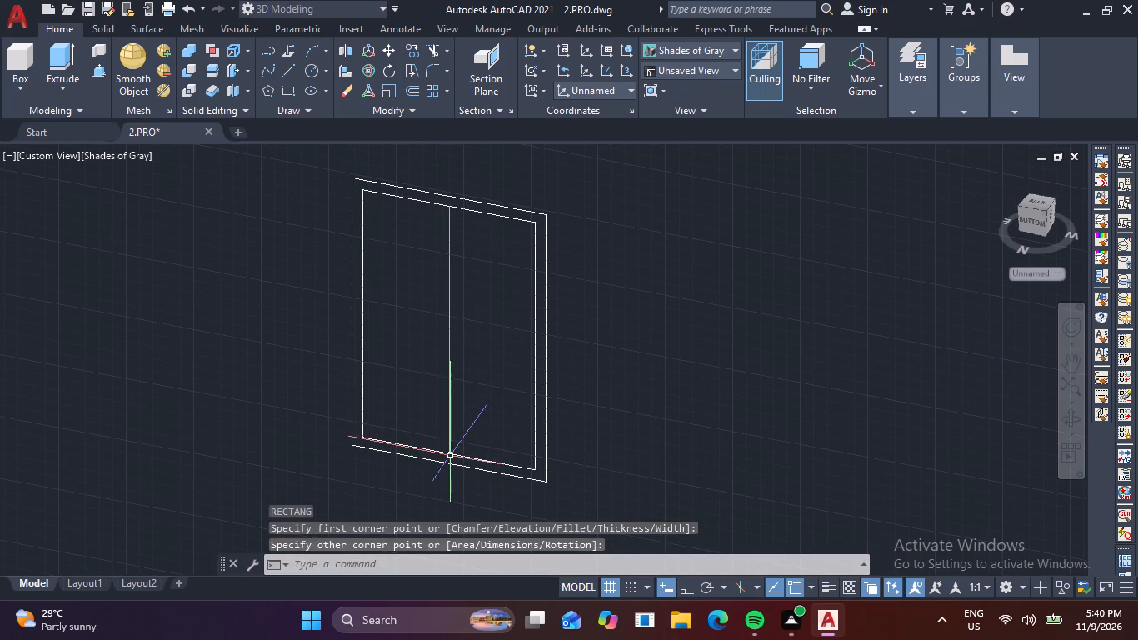
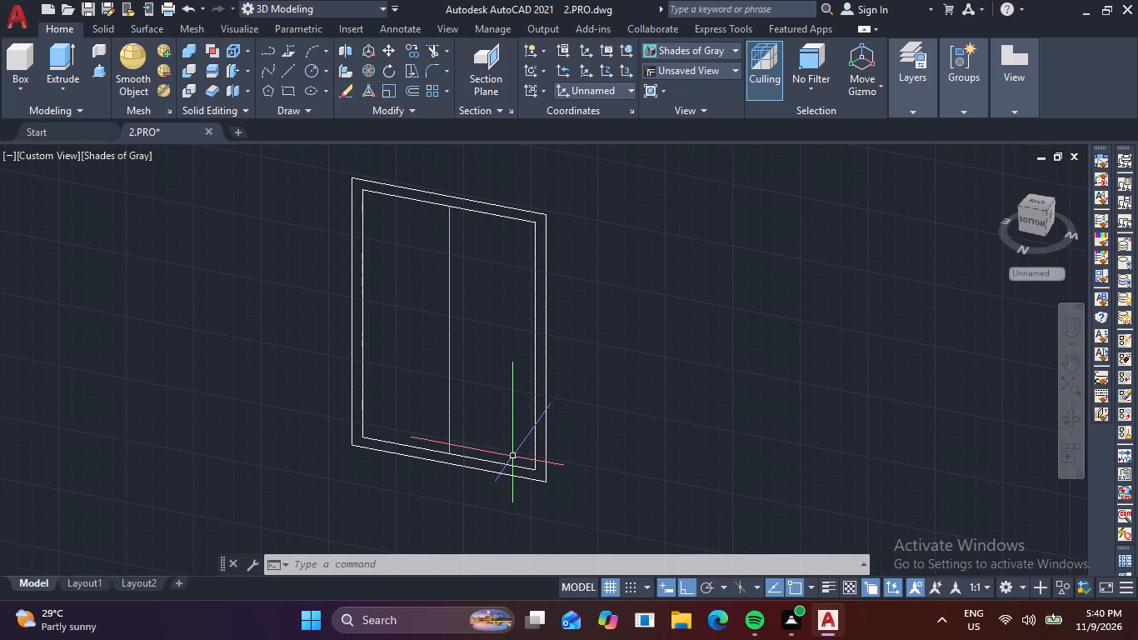
Offset the sash rectangle 1" inward to form the sash's inner outline.
key(Escape)
key(Escape)
text(O)
key(space)
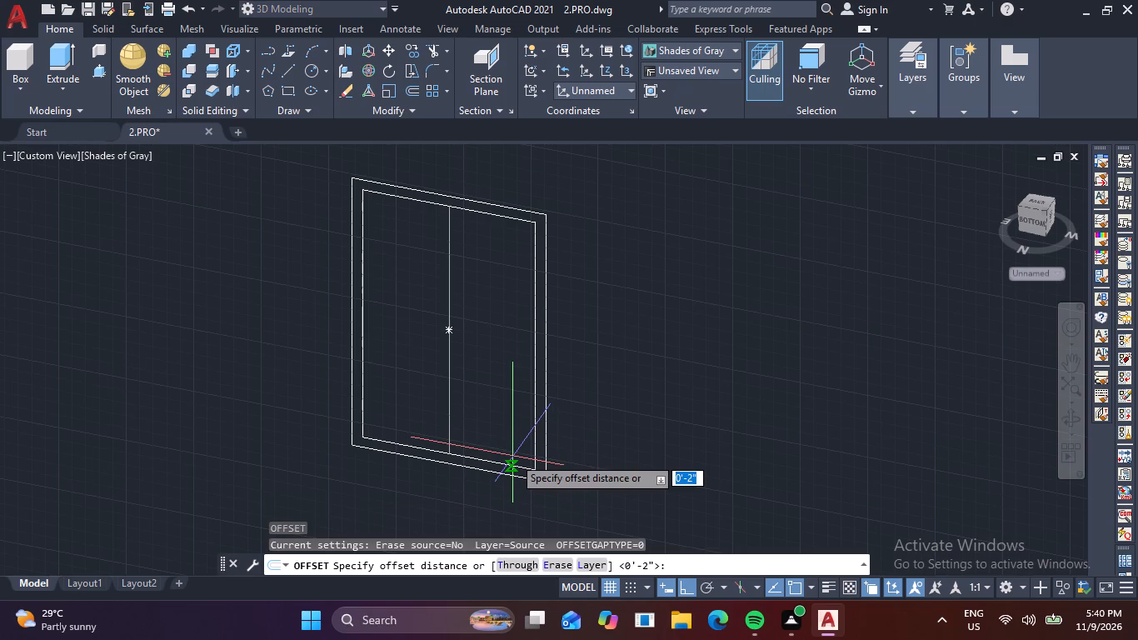
text(1)
key(space)
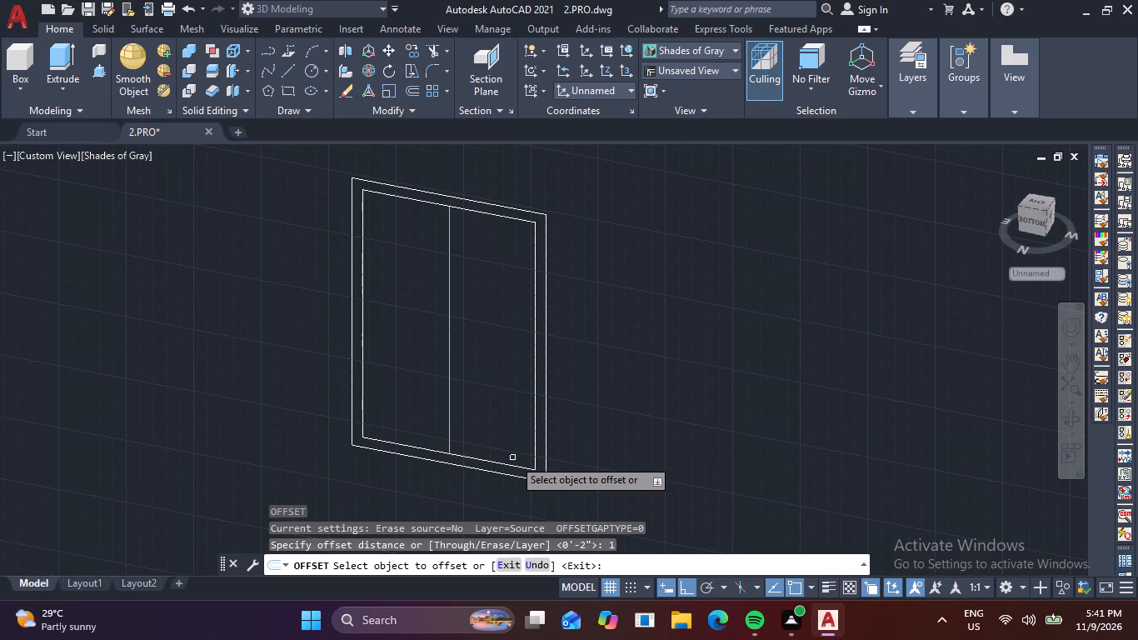
click(447, 390)
click(384, 396)
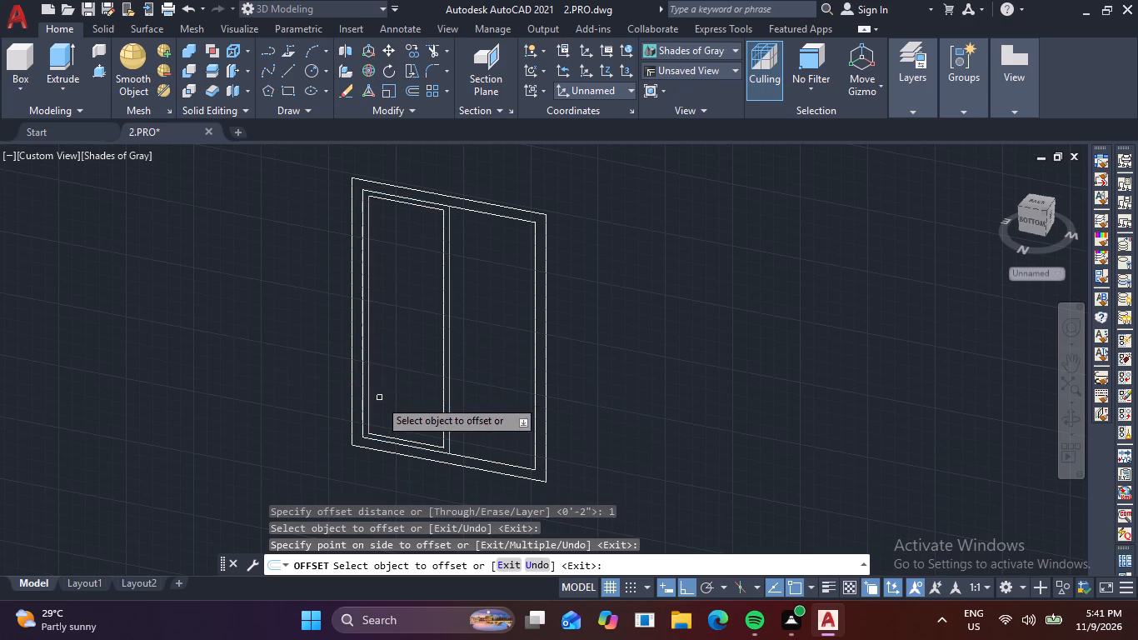
key(Escape)
key(Escape)
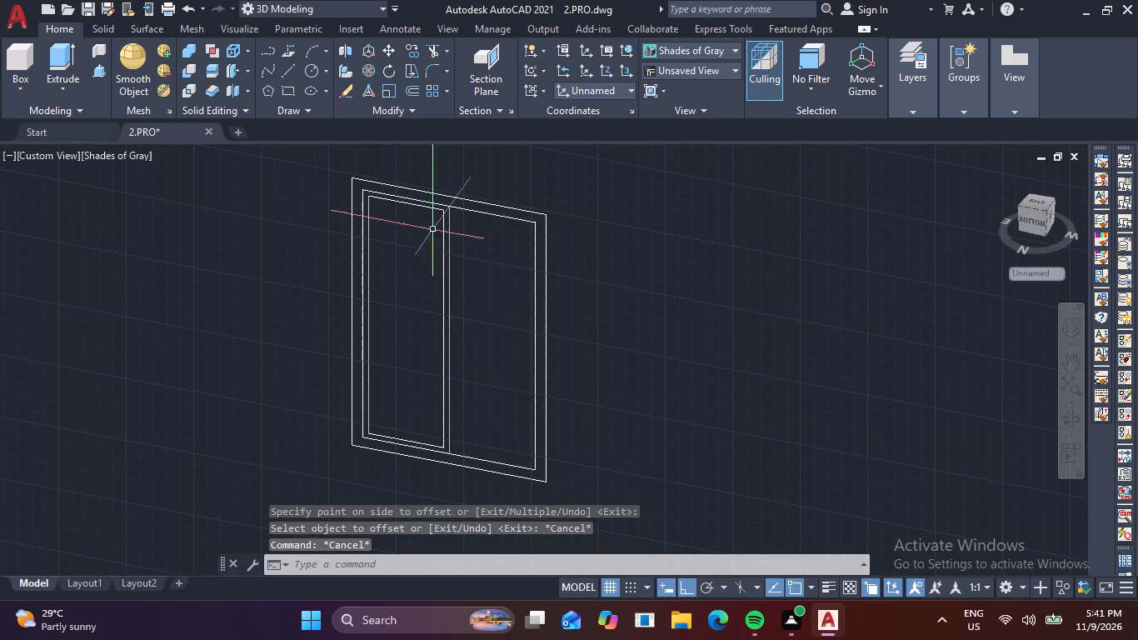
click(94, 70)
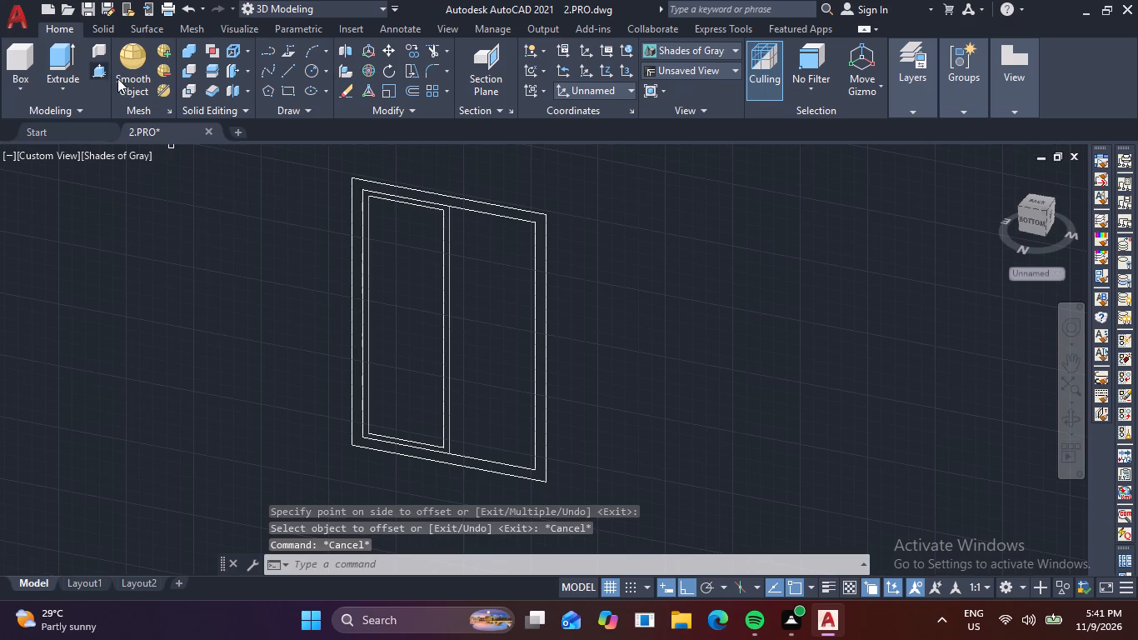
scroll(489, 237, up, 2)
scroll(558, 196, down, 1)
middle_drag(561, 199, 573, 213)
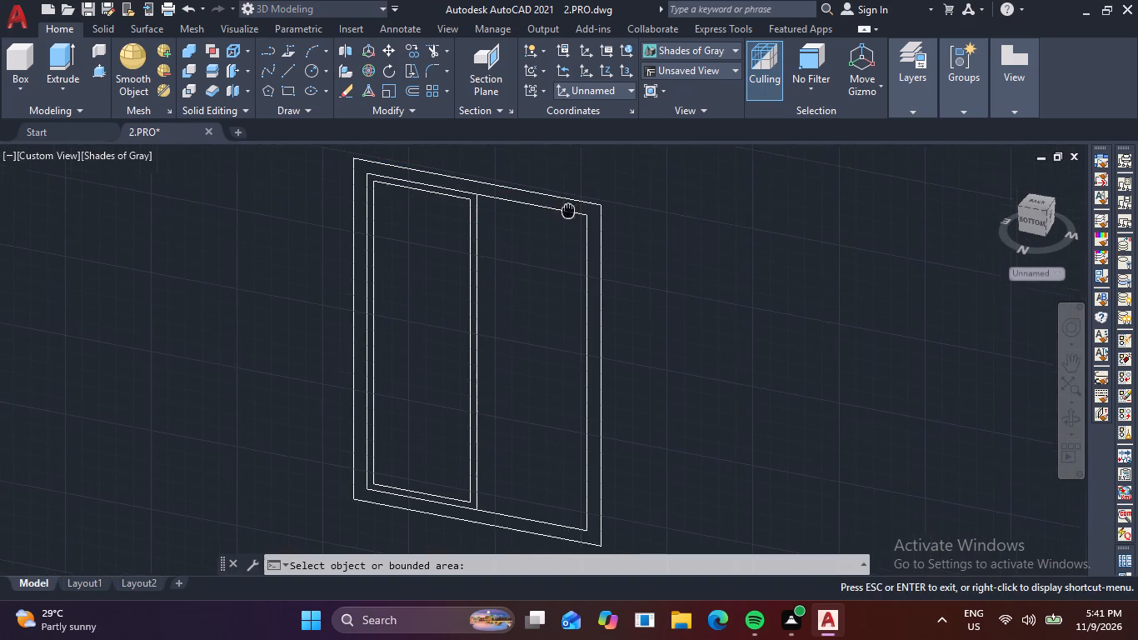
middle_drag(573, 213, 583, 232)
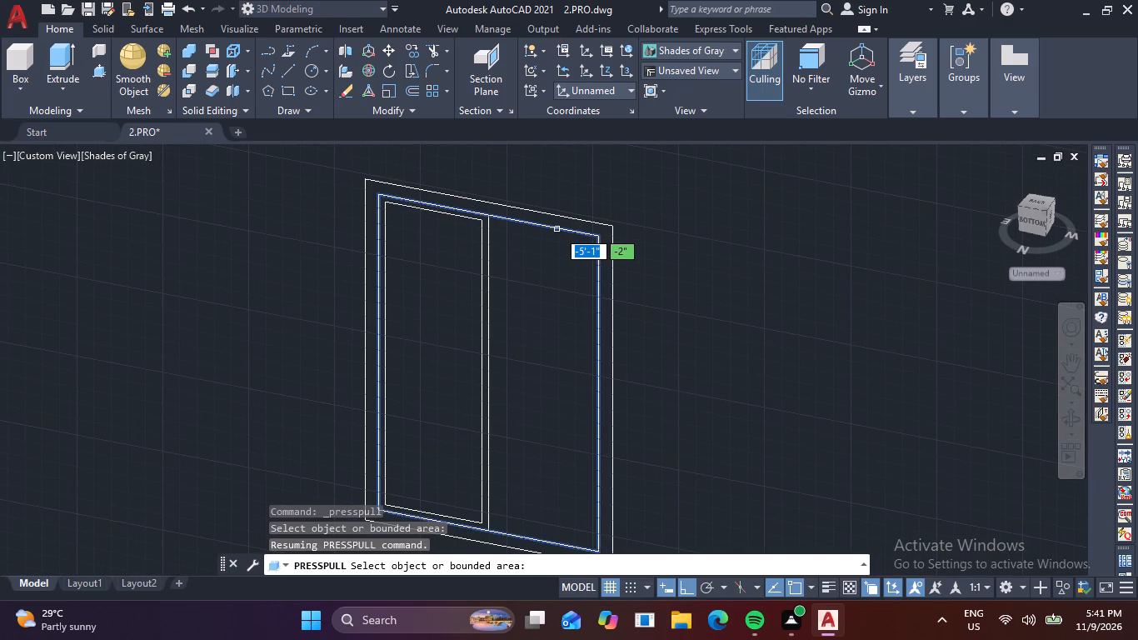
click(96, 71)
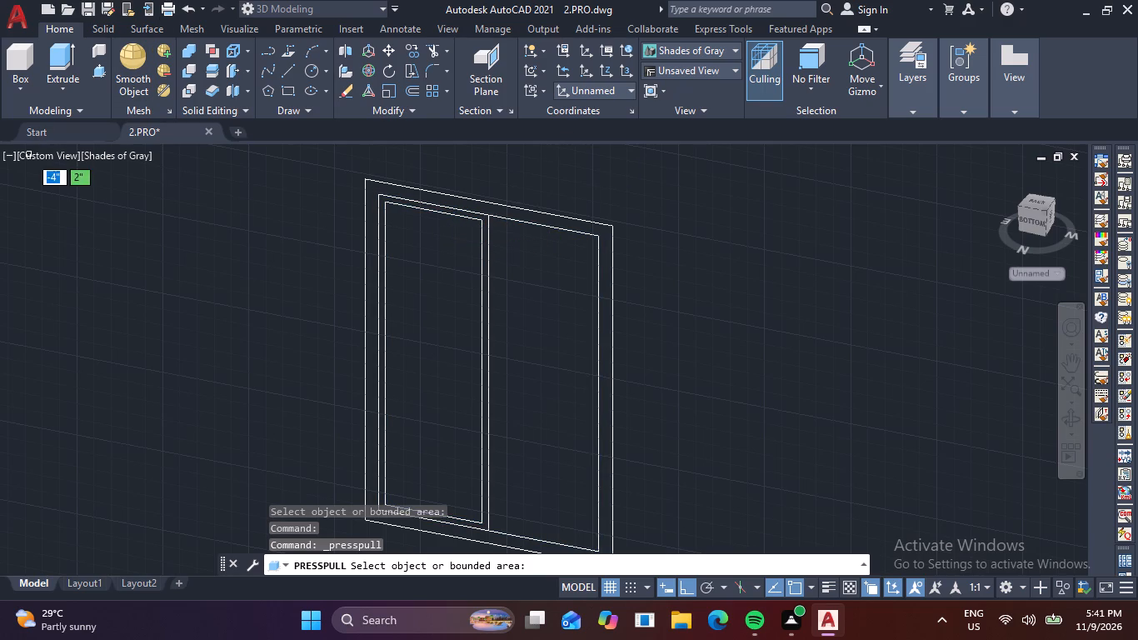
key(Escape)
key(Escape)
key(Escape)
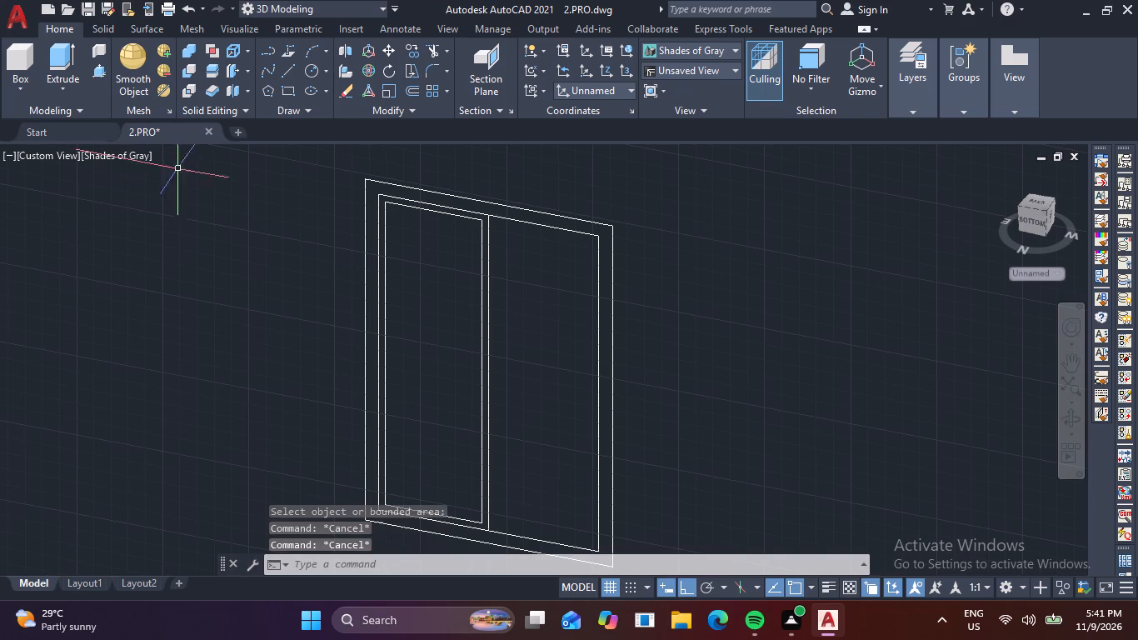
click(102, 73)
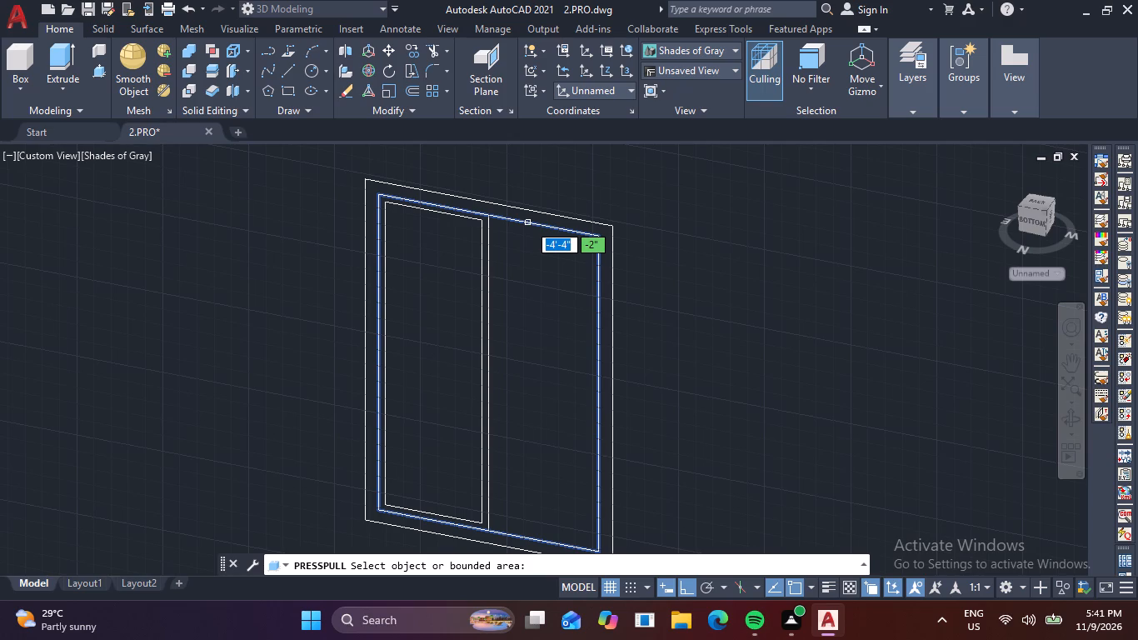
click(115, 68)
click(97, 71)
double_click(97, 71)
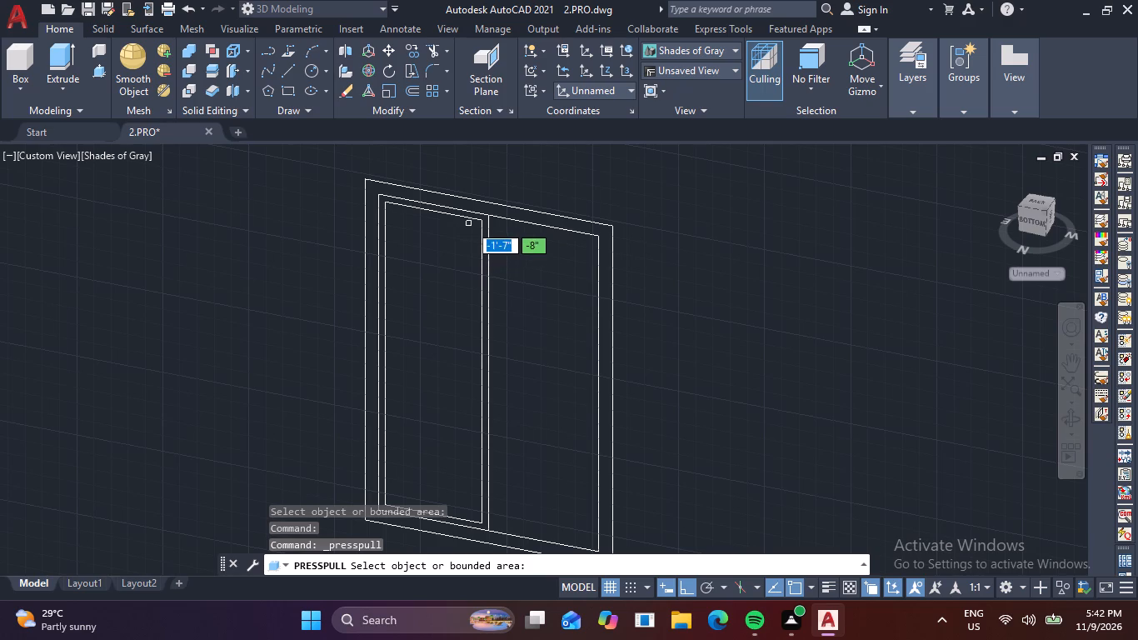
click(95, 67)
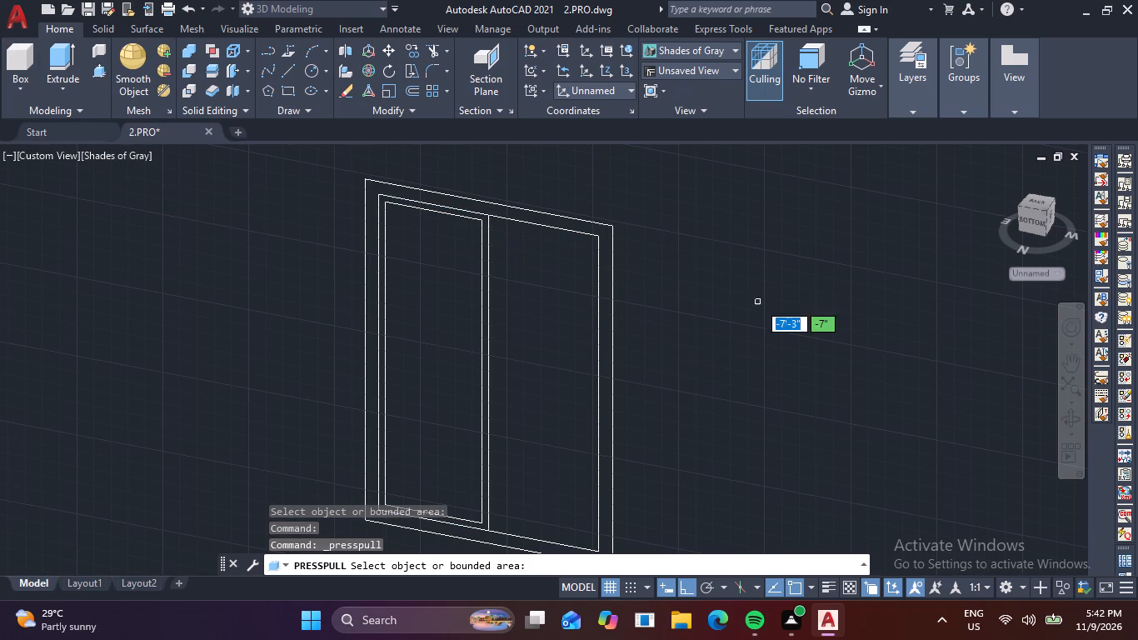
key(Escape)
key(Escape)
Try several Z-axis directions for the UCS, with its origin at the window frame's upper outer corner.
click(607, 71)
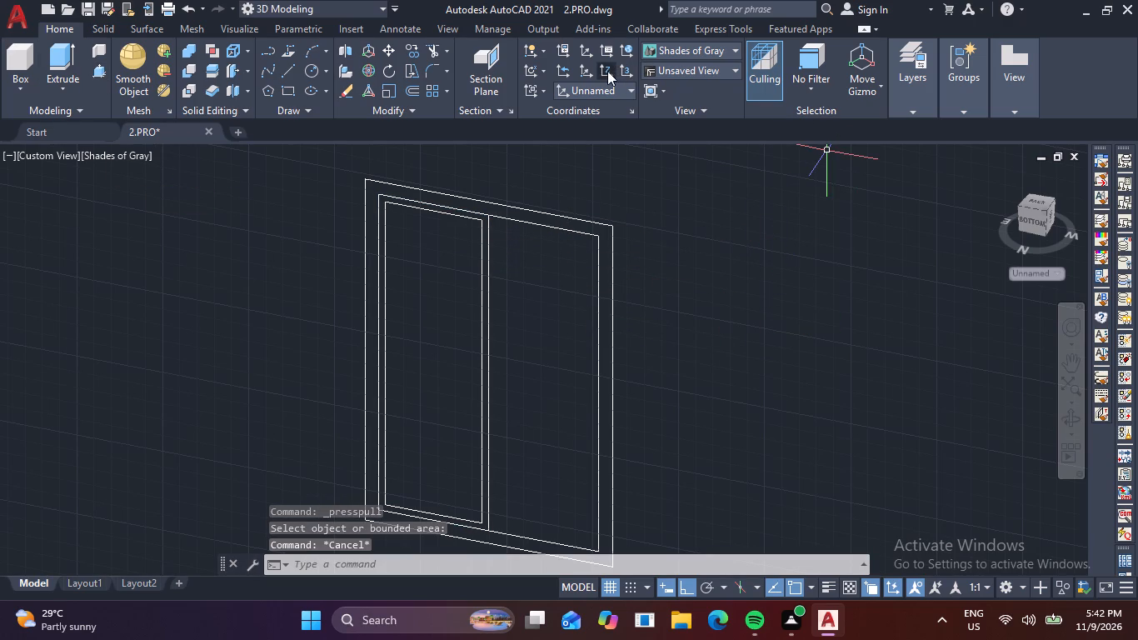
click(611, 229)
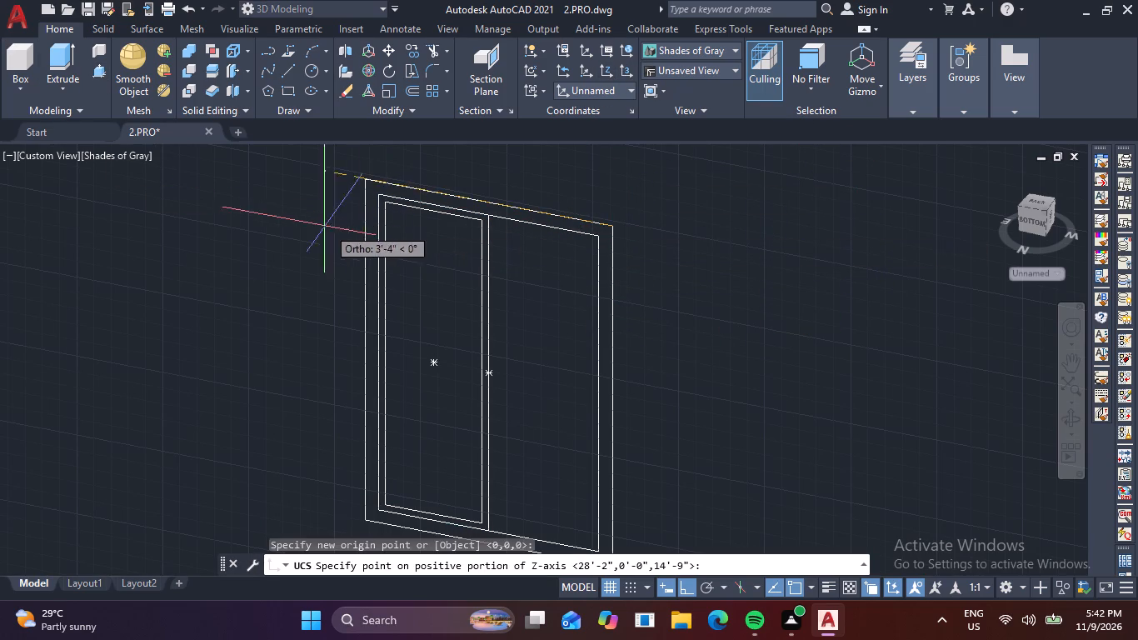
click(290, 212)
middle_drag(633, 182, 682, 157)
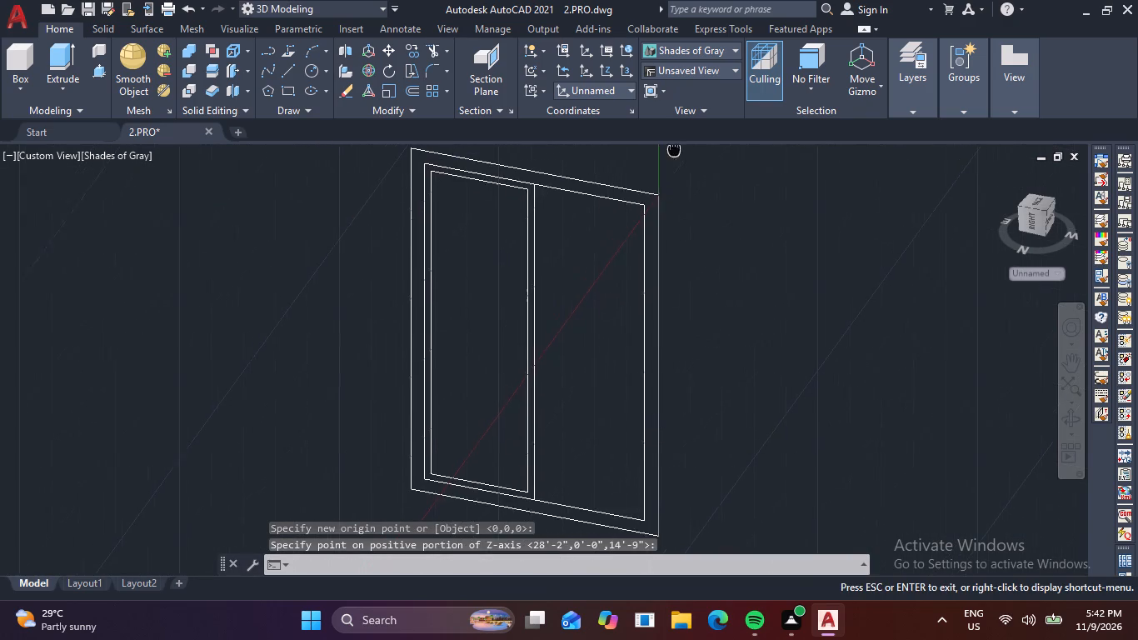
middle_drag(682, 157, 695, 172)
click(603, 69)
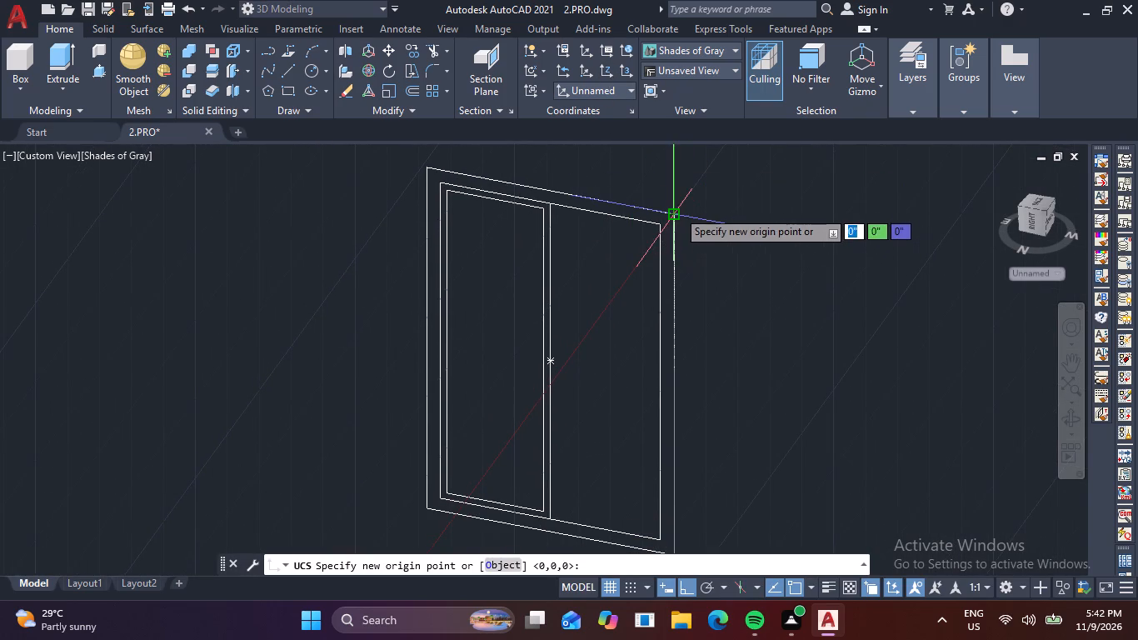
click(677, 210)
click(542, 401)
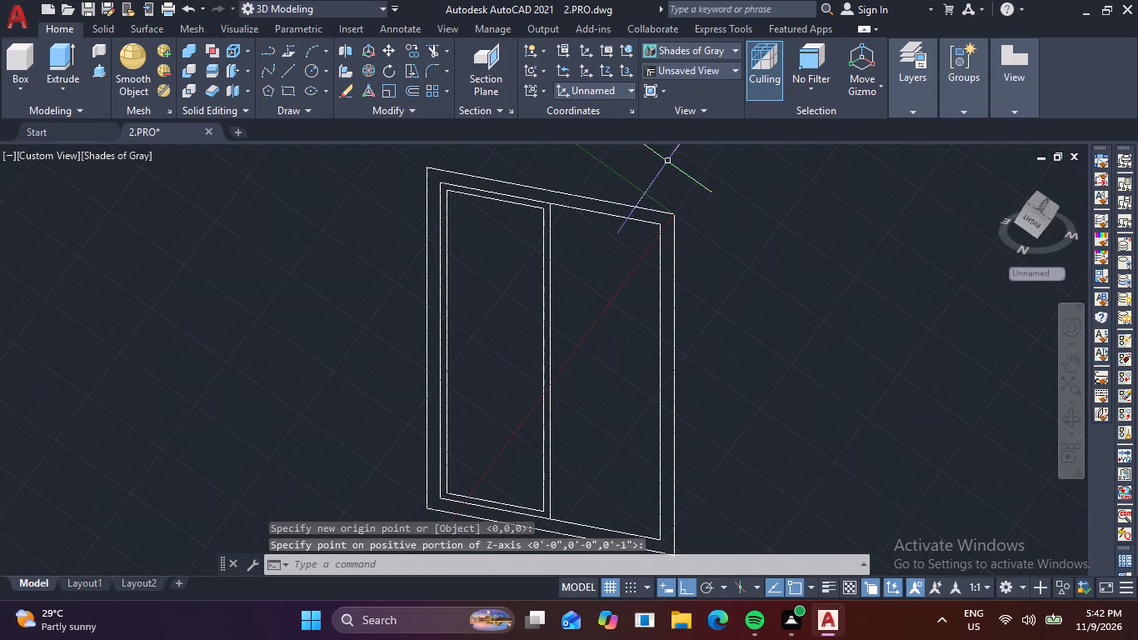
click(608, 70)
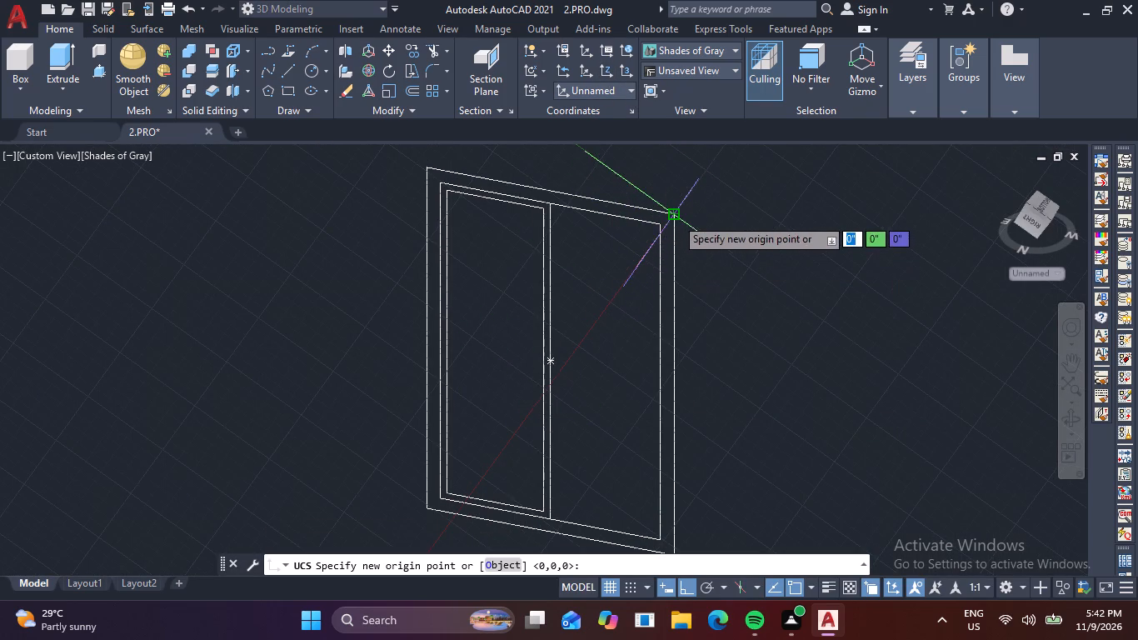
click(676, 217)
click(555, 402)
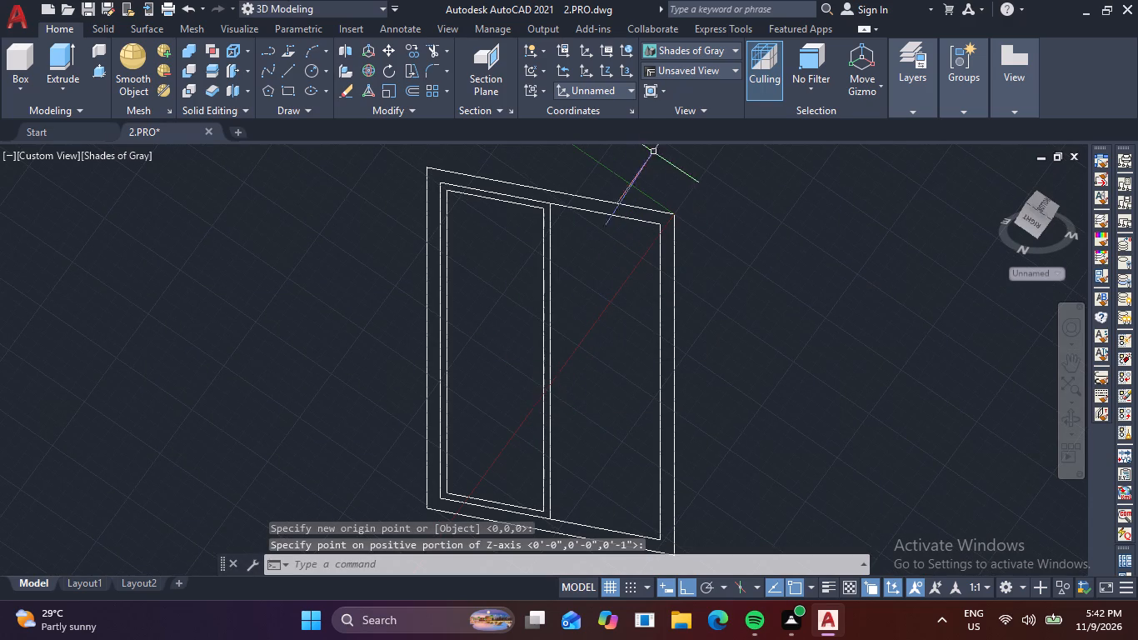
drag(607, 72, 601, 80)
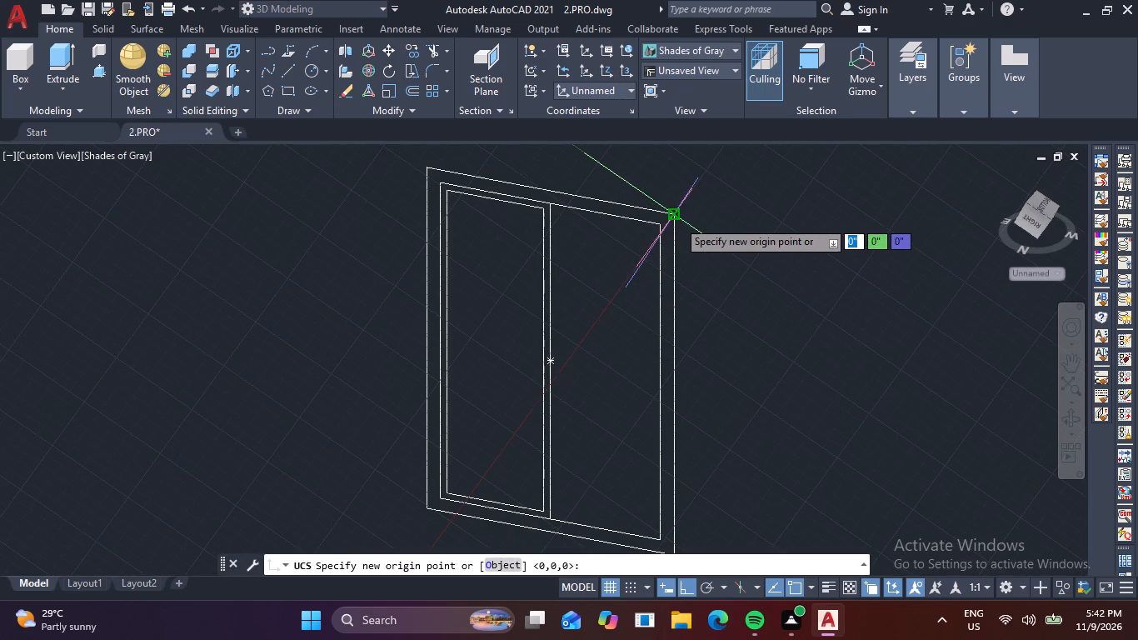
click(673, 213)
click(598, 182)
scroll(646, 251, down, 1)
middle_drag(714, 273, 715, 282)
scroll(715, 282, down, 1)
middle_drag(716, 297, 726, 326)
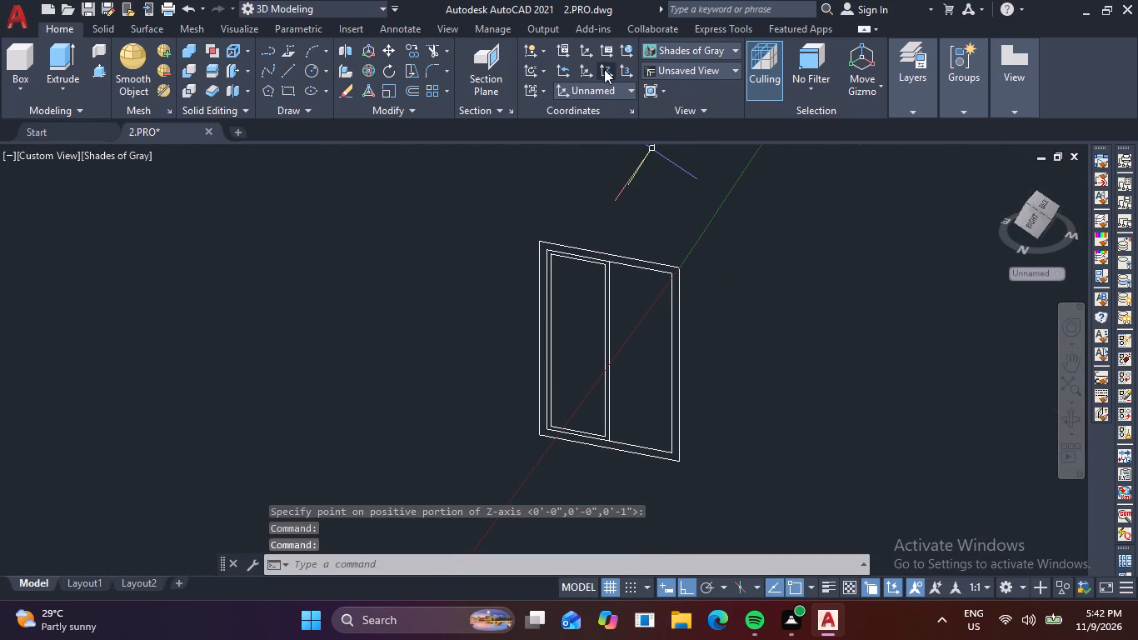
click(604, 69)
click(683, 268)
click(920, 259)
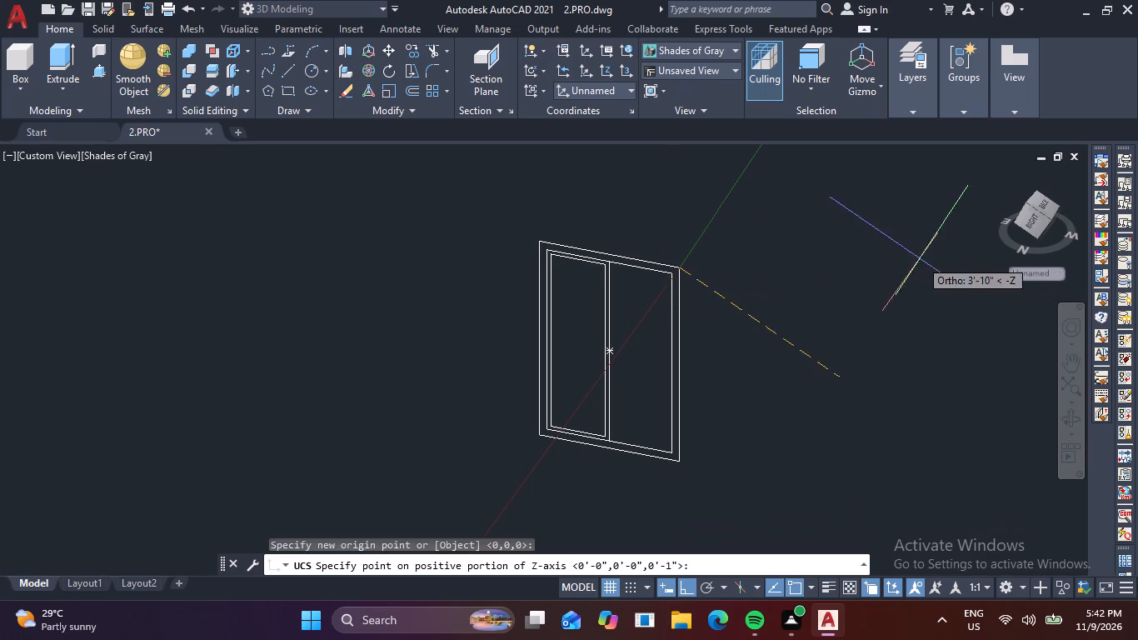
Set the UCS origin at the frame's upper outer corner with the Z axis perpendicular to the window outlines.
click(598, 71)
click(678, 270)
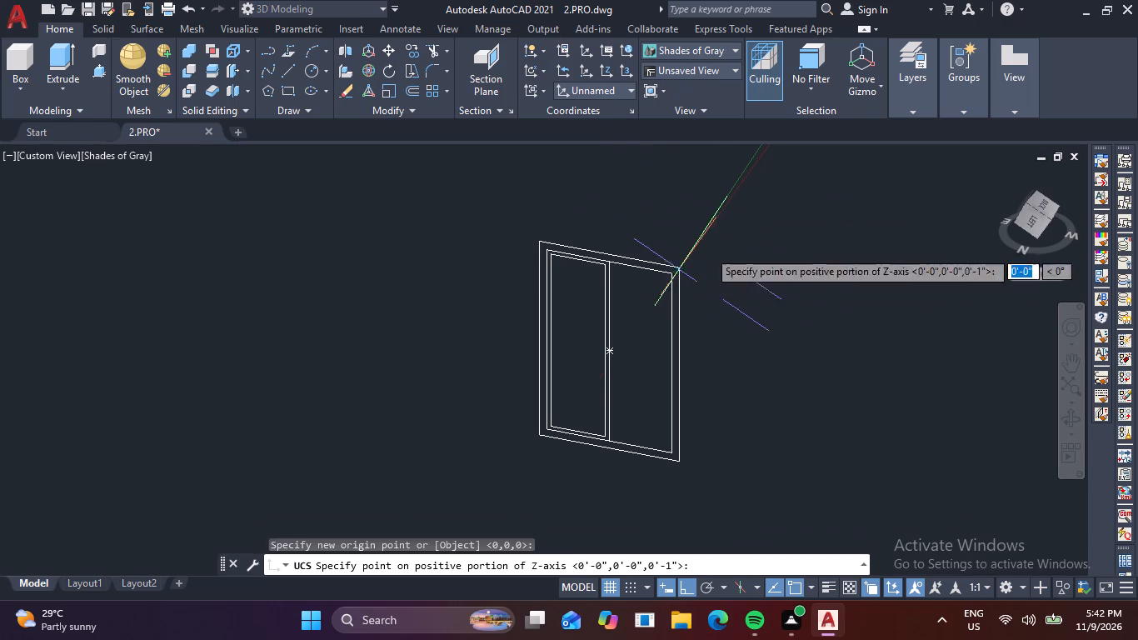
click(765, 153)
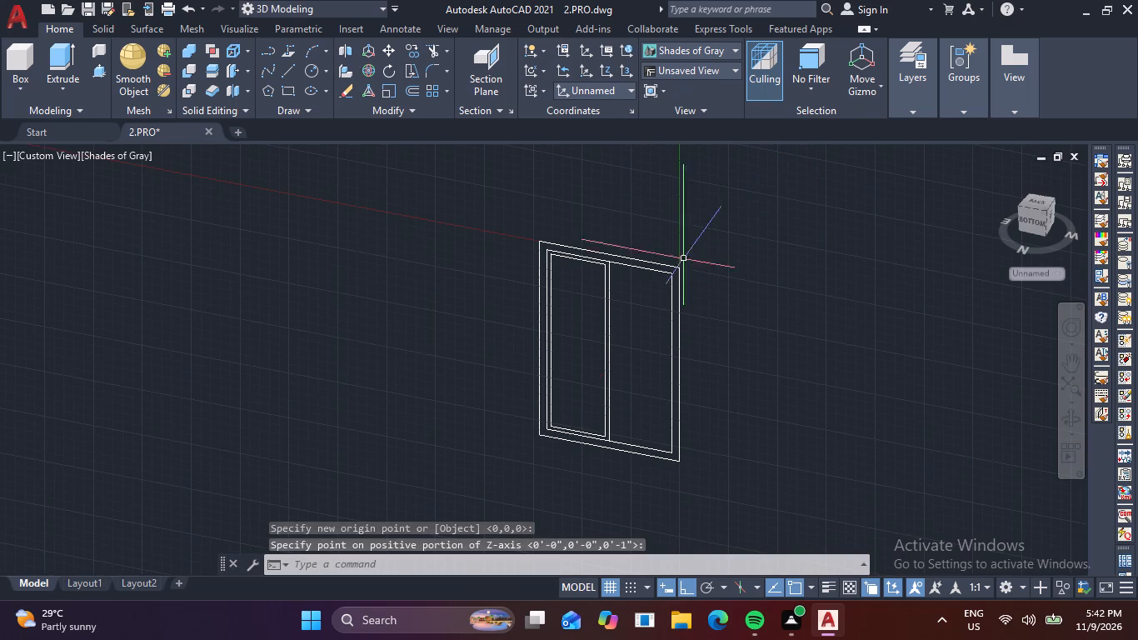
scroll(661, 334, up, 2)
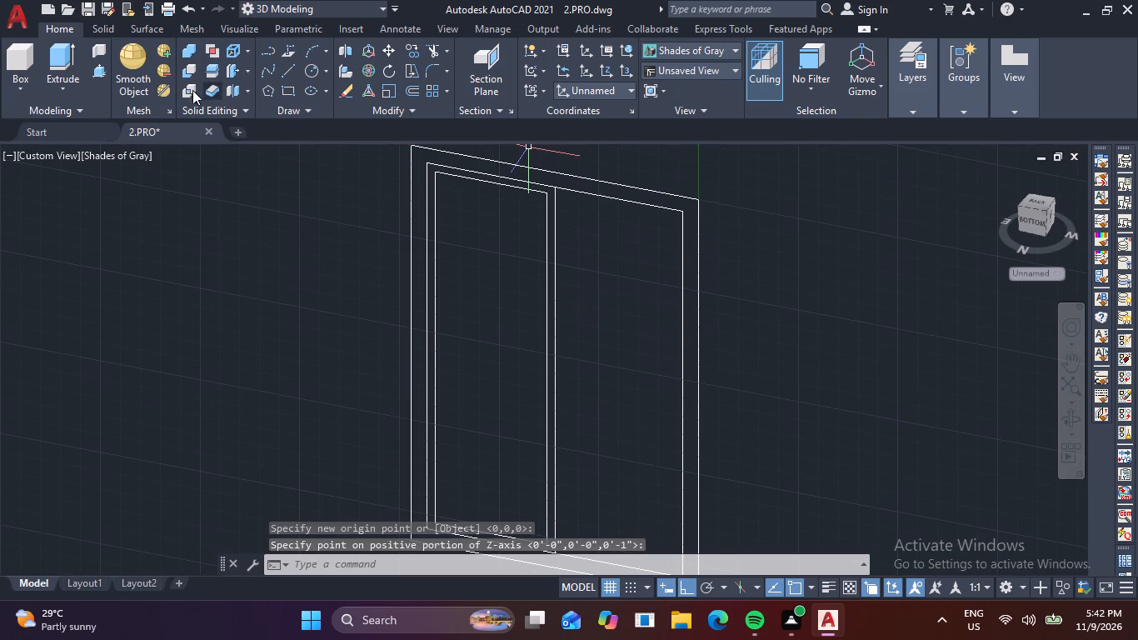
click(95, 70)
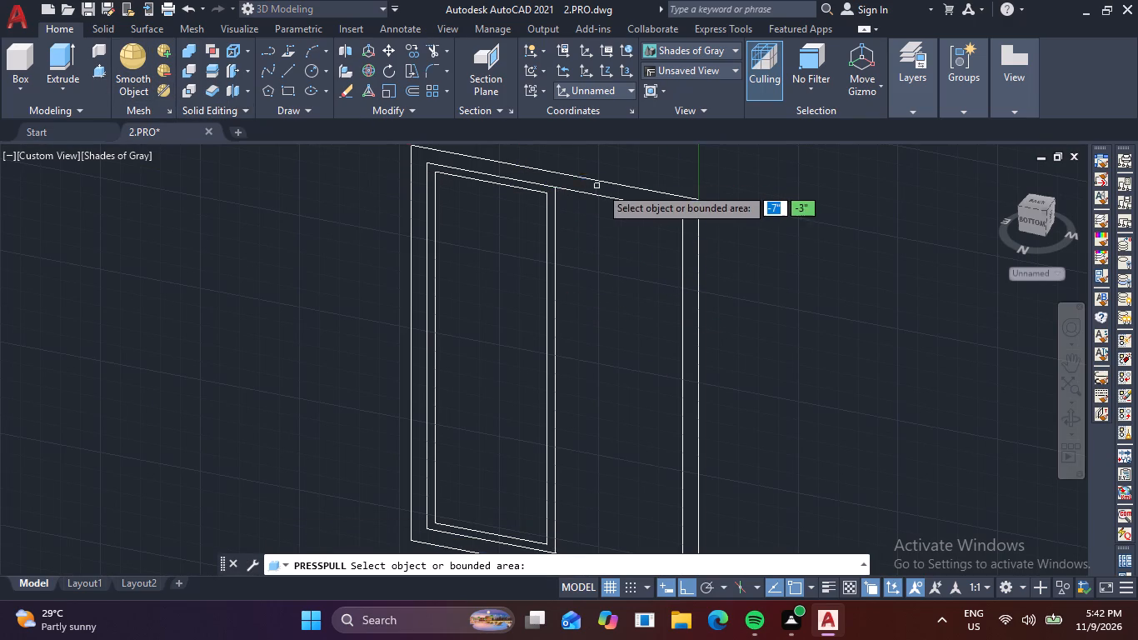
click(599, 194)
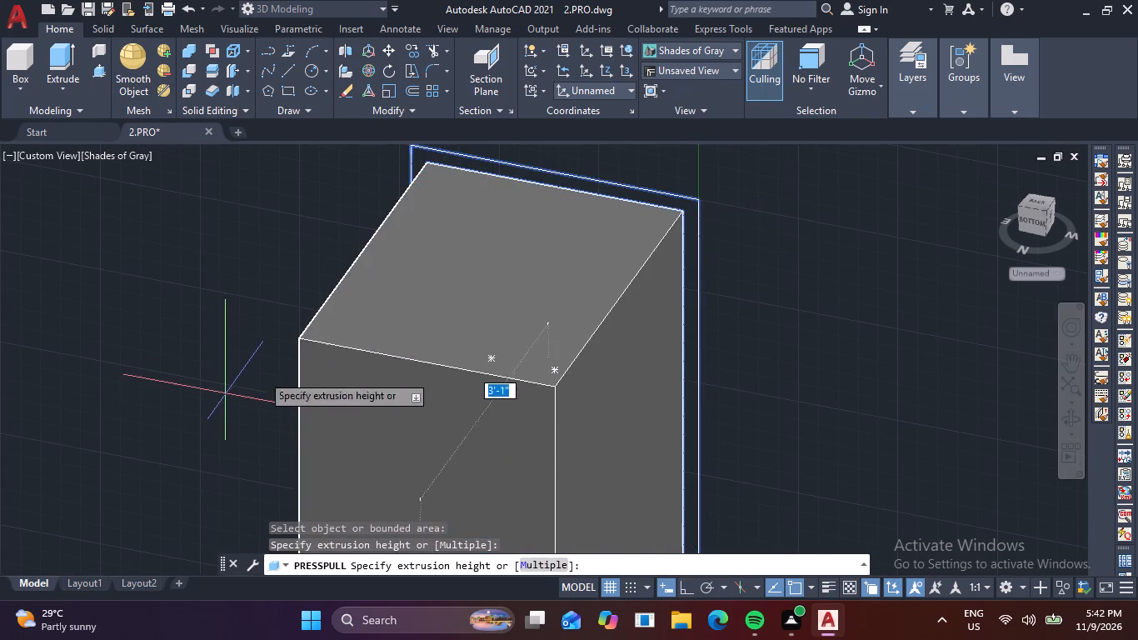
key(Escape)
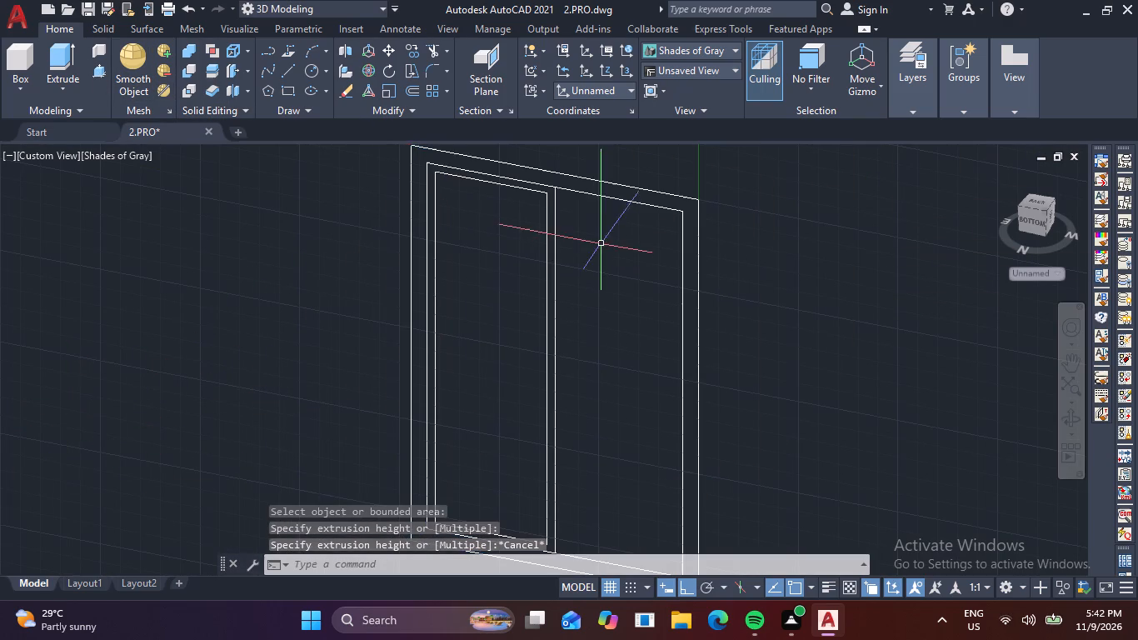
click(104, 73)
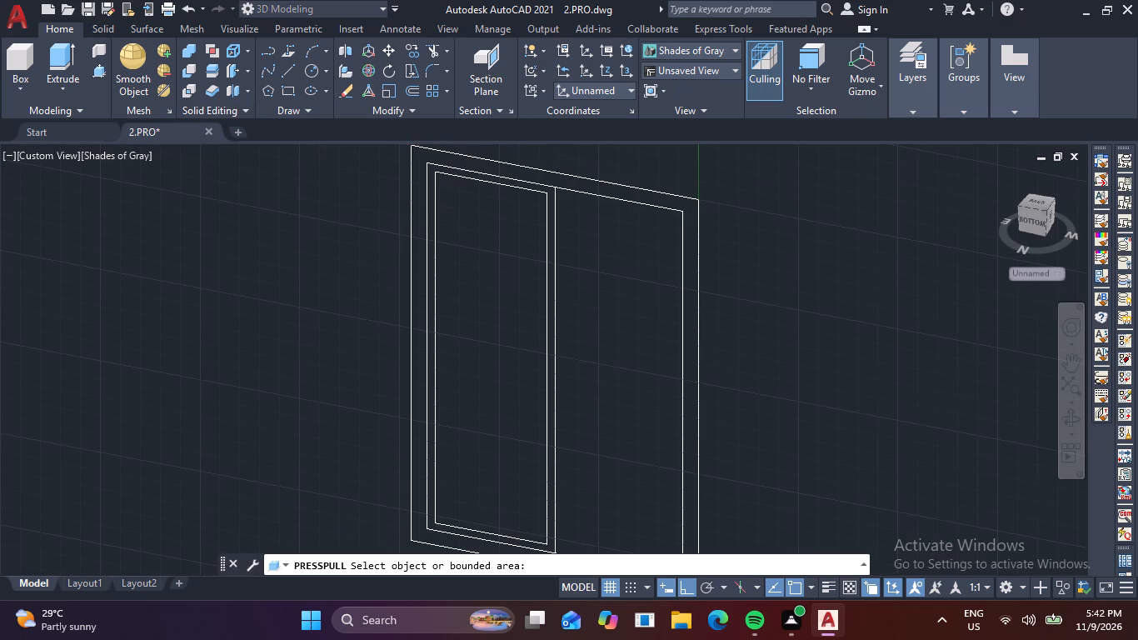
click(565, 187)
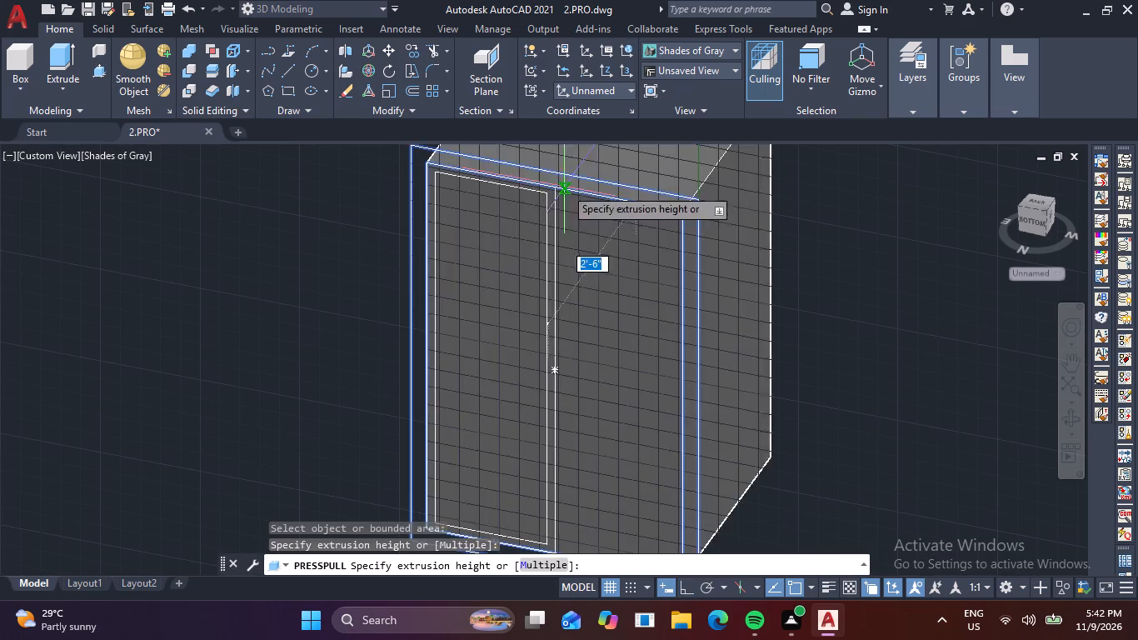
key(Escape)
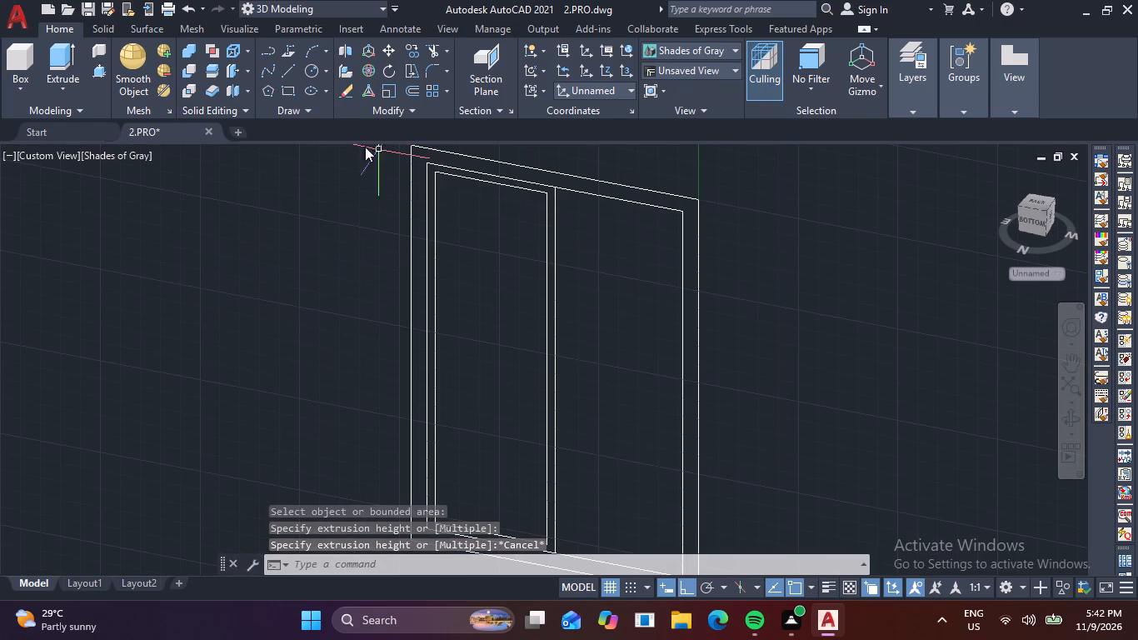
Presspull the area inside the sash's inner outline by 0.6" to form the pane.
click(101, 67)
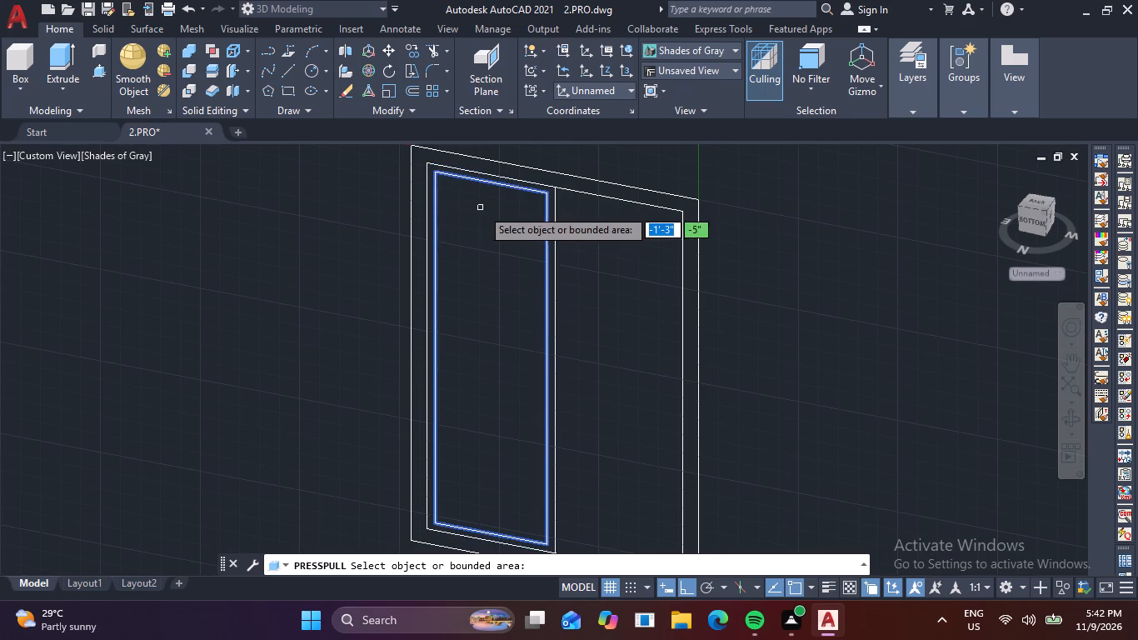
drag(482, 208, 474, 208)
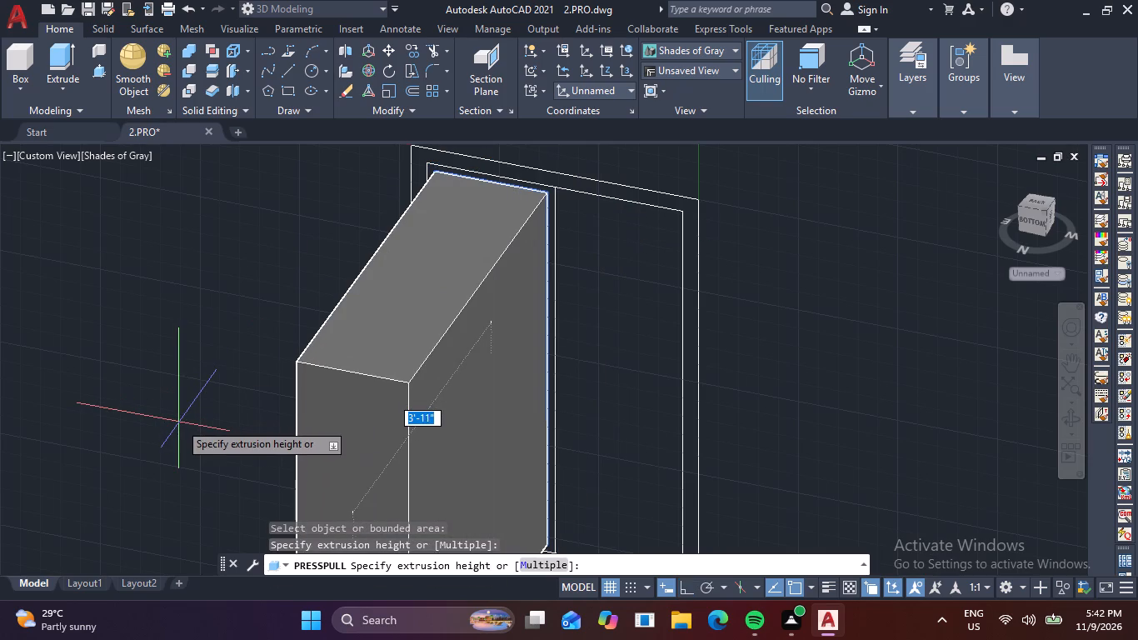
text(.6)
key(space)
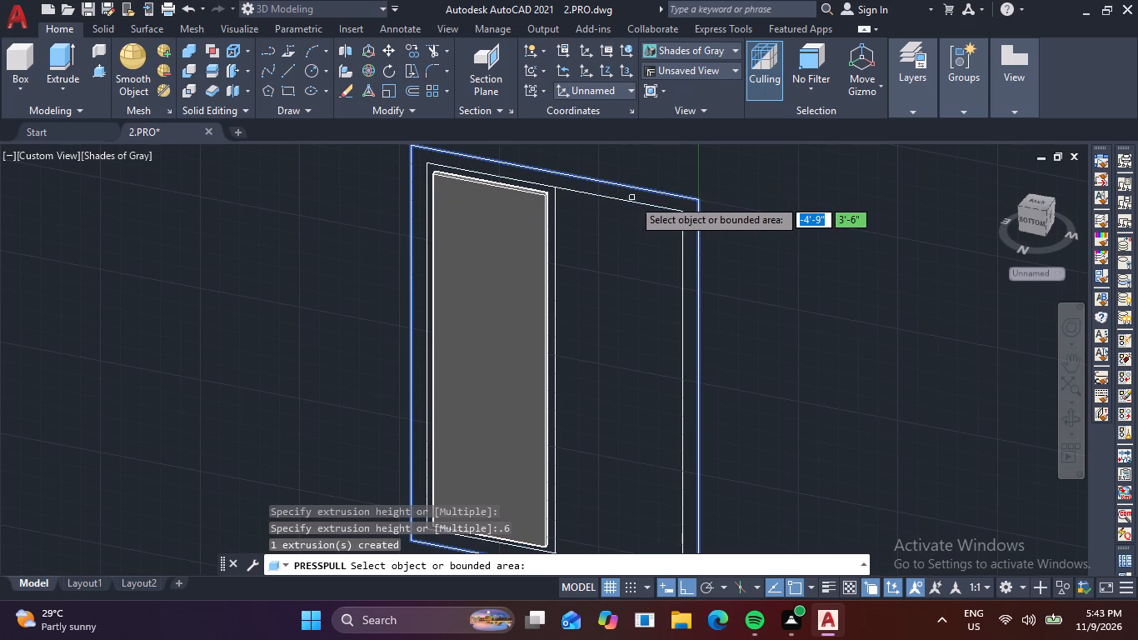
key(Escape)
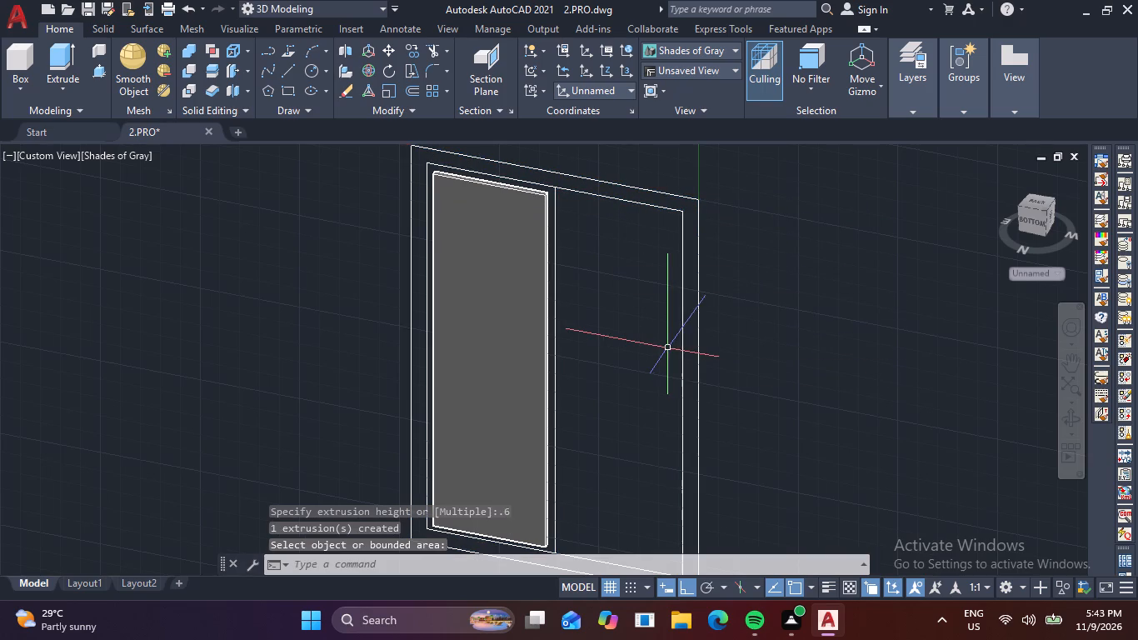
Undo the 0.6" presspull that formed the pane inside the sash outline.
shift+middle_drag(654, 380, 488, 375)
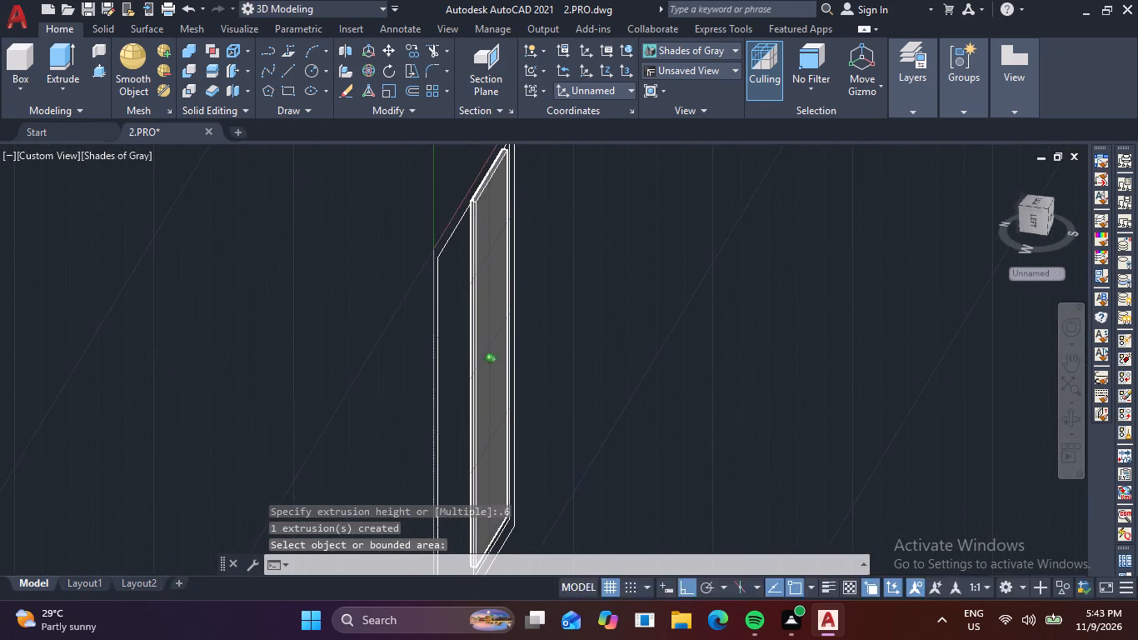
shift+middle_drag(487, 371, 462, 371)
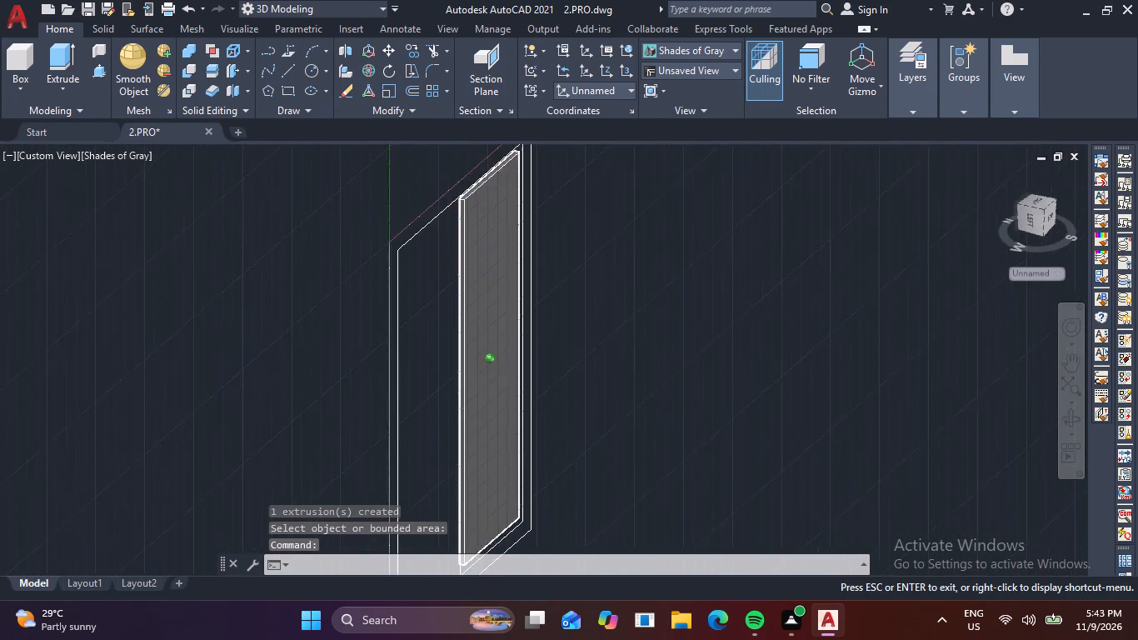
shift+middle_drag(462, 371, 579, 367)
shift+middle_drag(591, 366, 727, 344)
key(ctrl+z)
key(ctrl+z)
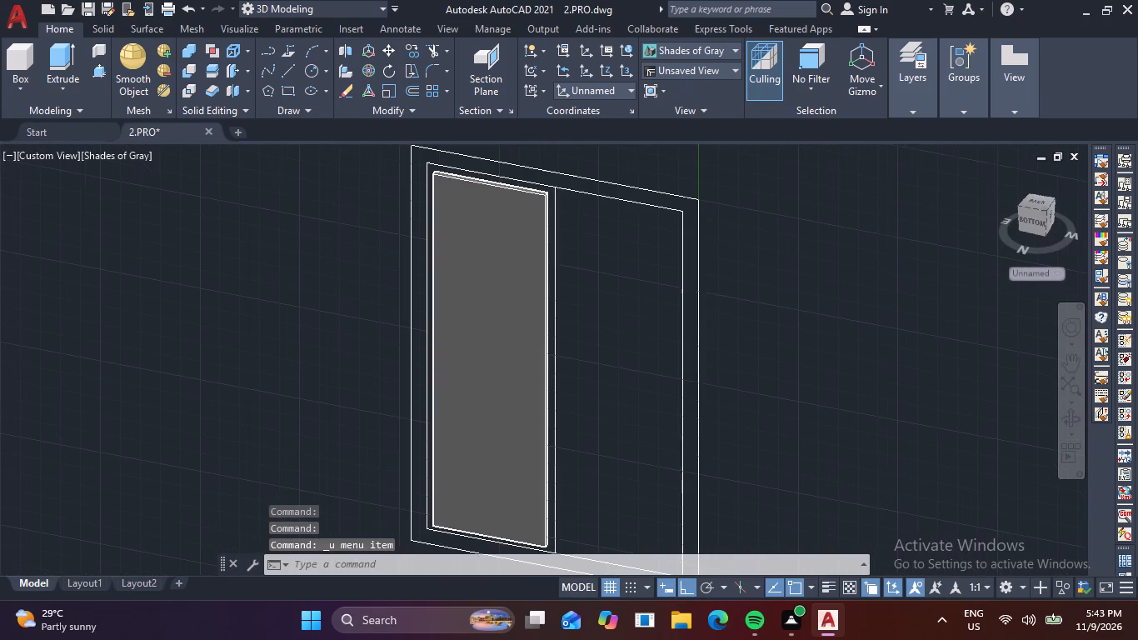
key(ctrl+z)
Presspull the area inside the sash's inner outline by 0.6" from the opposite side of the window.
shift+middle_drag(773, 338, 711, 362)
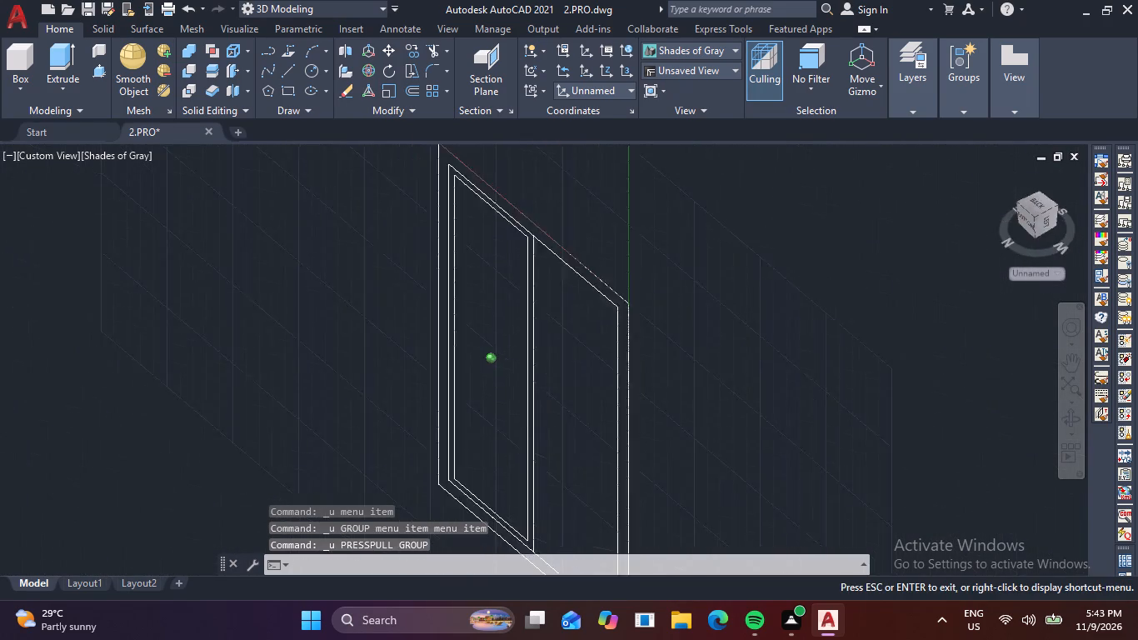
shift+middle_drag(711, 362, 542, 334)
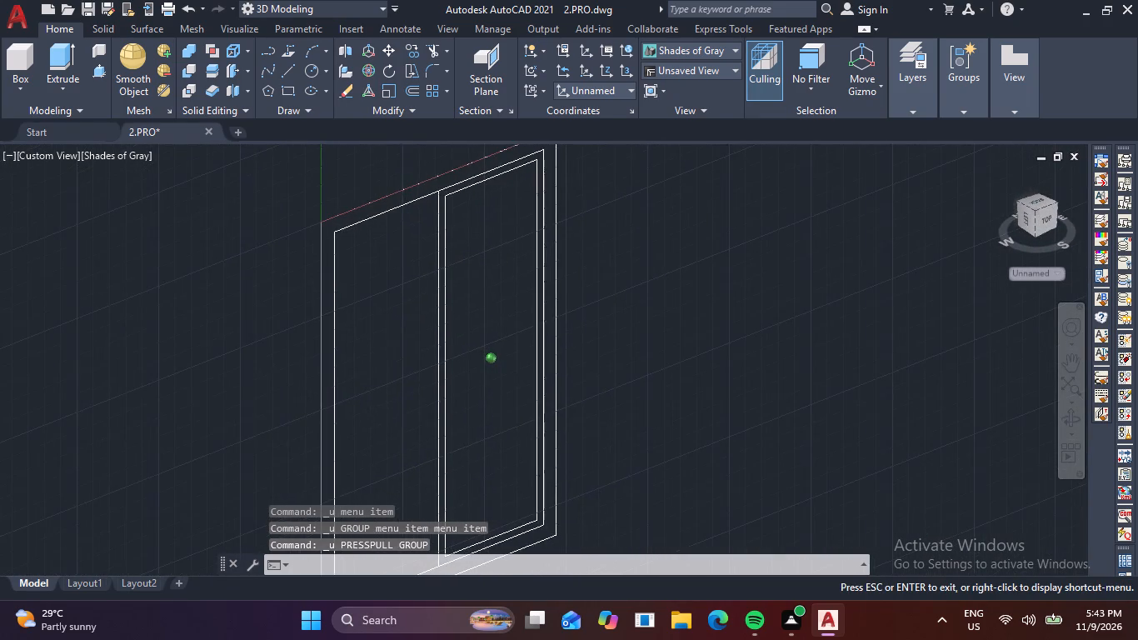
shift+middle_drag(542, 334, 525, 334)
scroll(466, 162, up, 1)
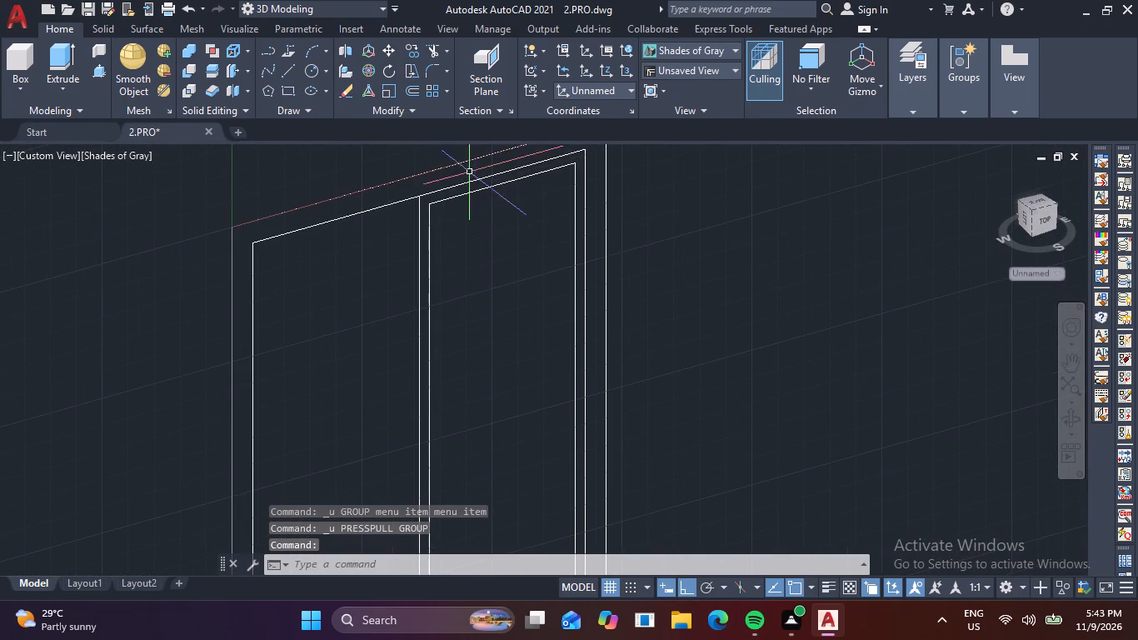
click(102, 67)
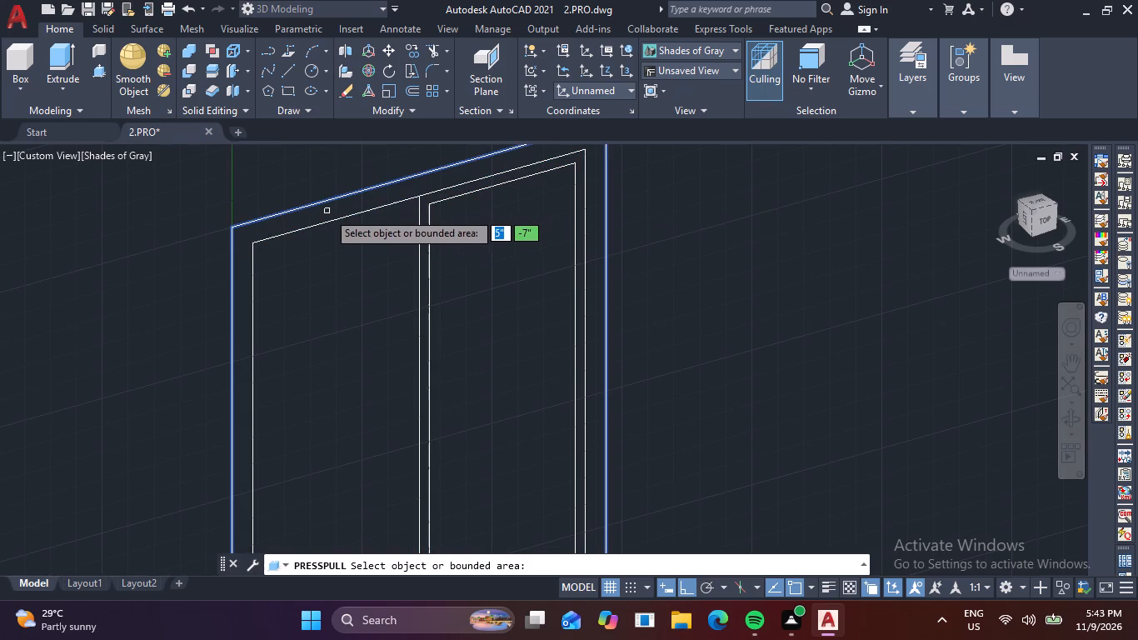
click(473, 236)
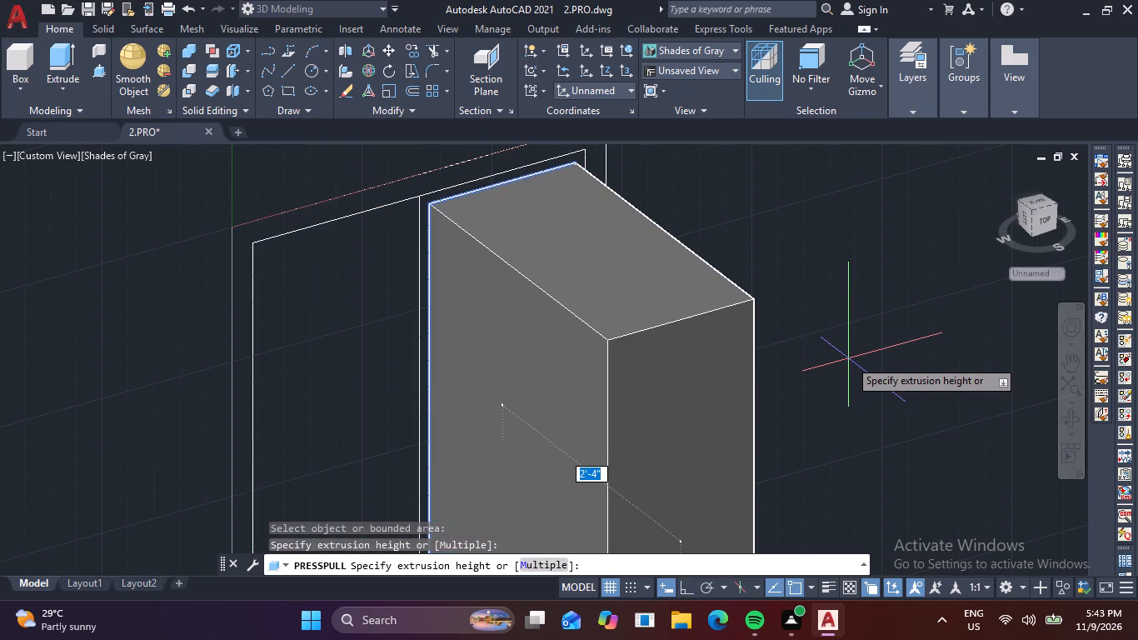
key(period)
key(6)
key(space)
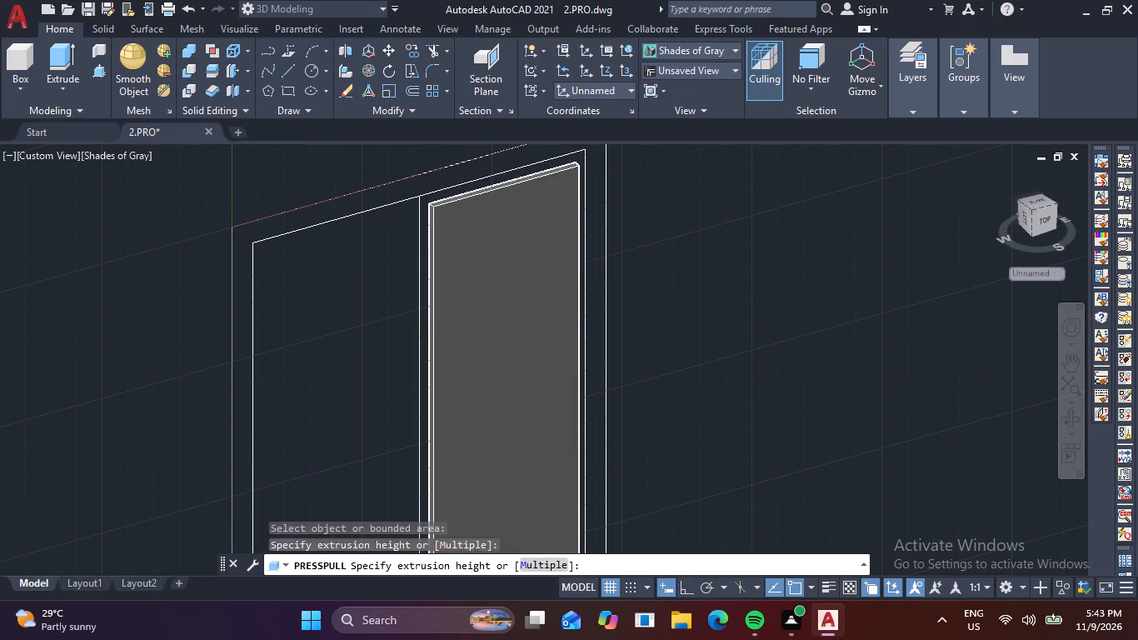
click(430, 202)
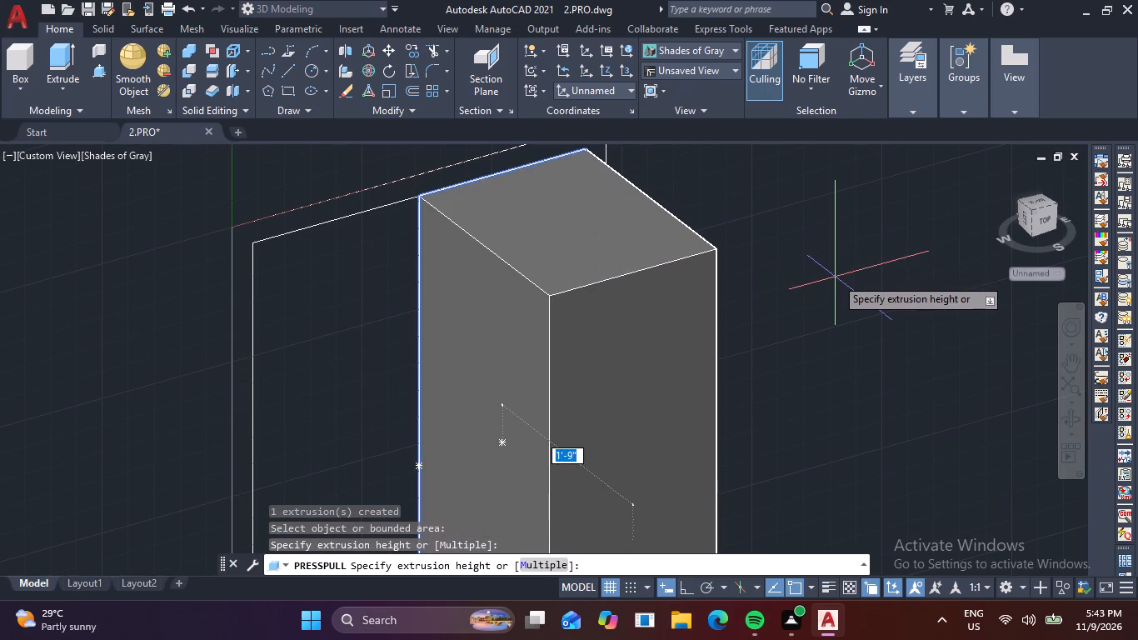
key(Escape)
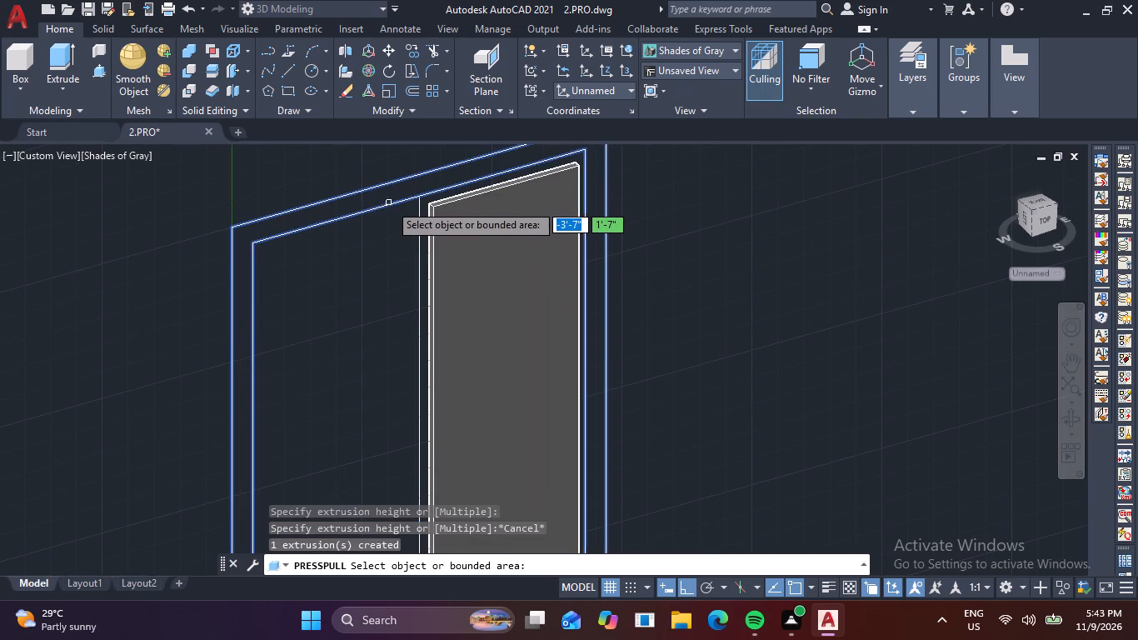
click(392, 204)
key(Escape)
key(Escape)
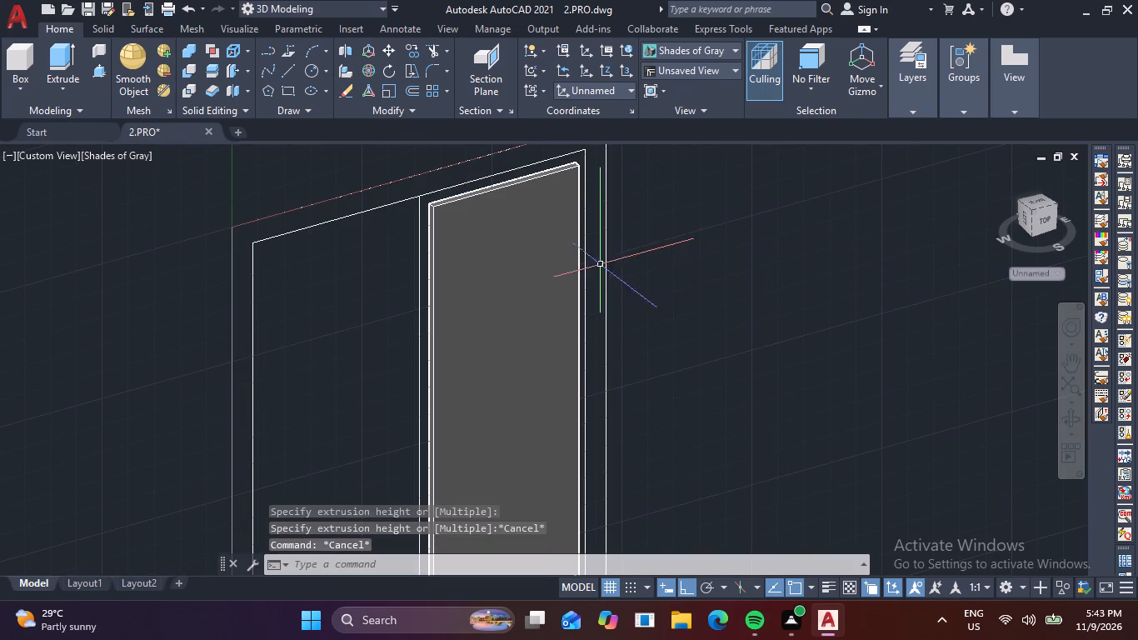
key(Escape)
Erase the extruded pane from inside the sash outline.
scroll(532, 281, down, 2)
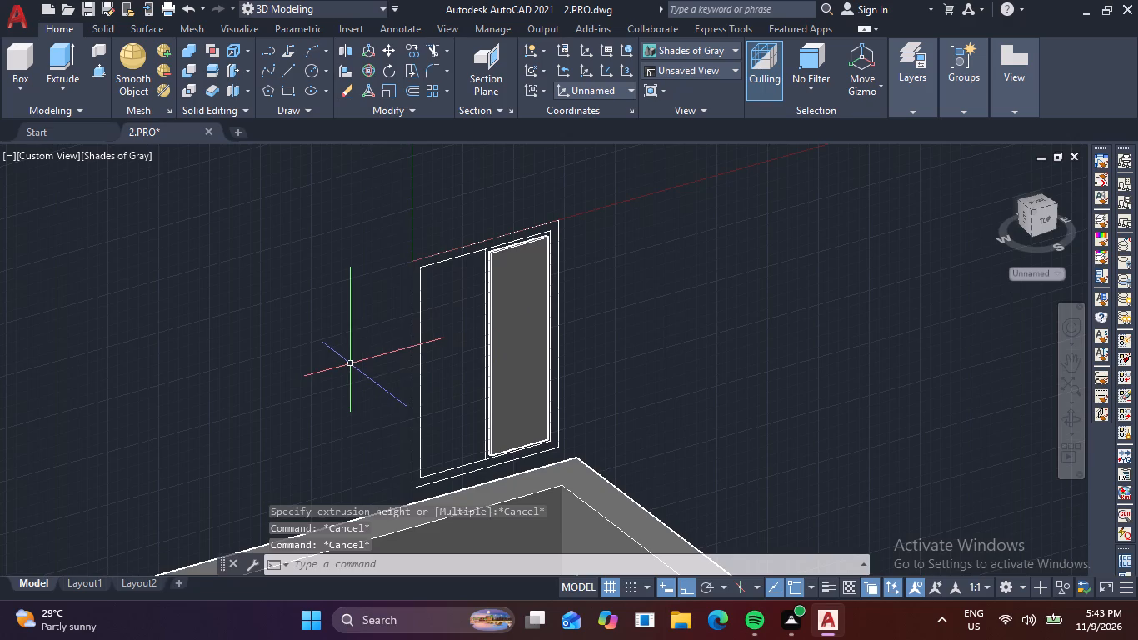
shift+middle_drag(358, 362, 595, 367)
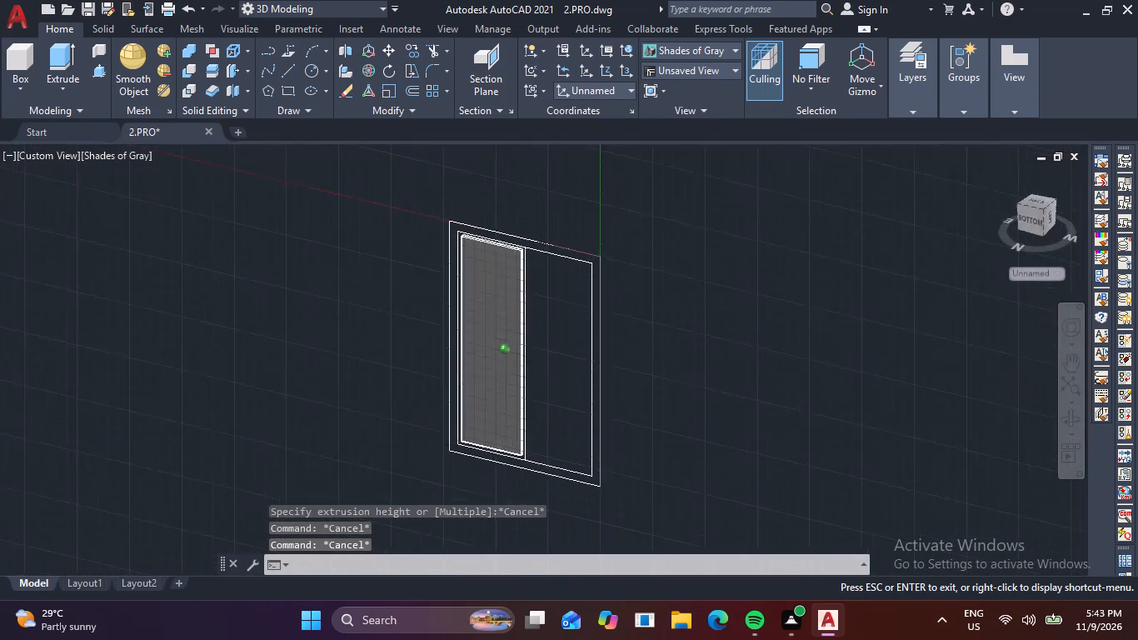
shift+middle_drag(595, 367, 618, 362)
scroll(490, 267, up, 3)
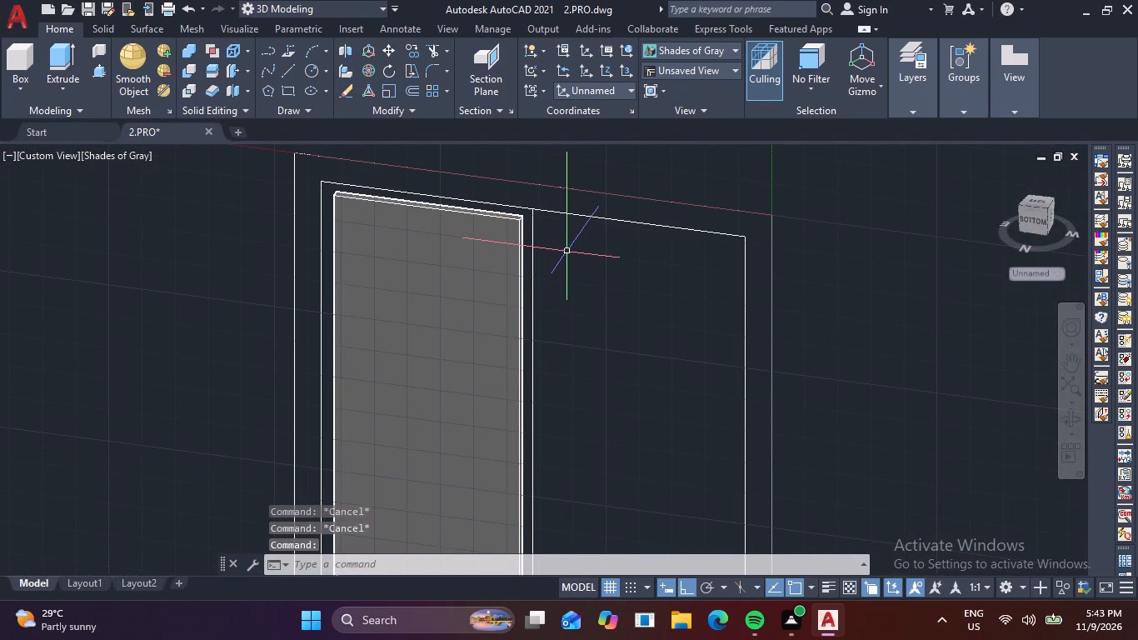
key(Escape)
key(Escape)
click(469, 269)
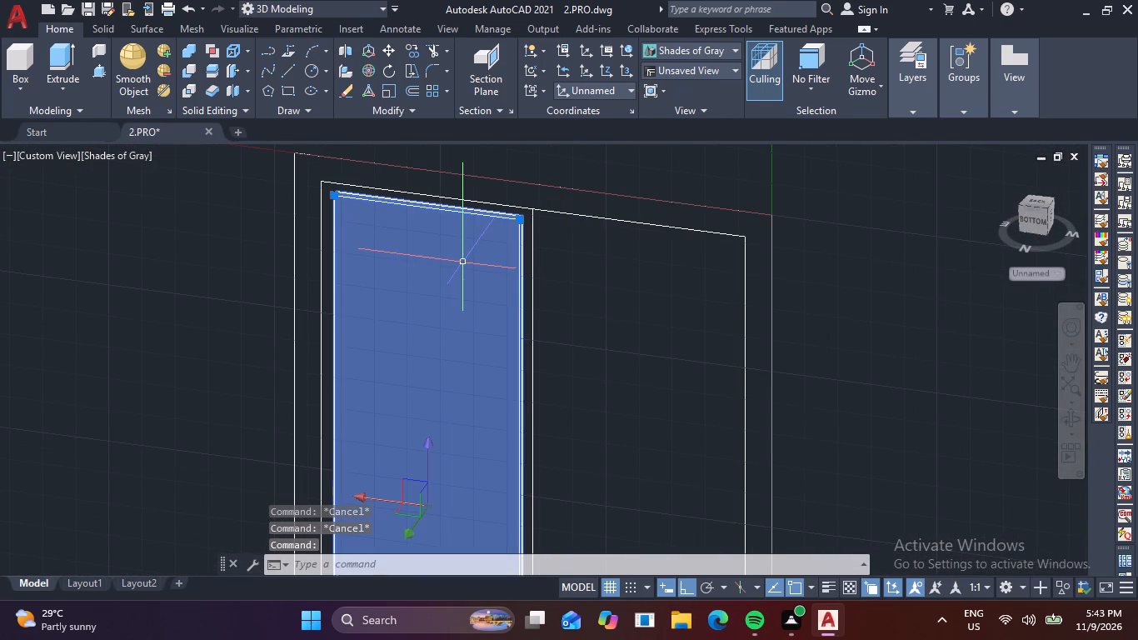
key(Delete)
Presspull the border area between the window's two outermost outlines by 2" to form the outer frame.
scroll(485, 247, up, 1)
scroll(492, 244, down, 2)
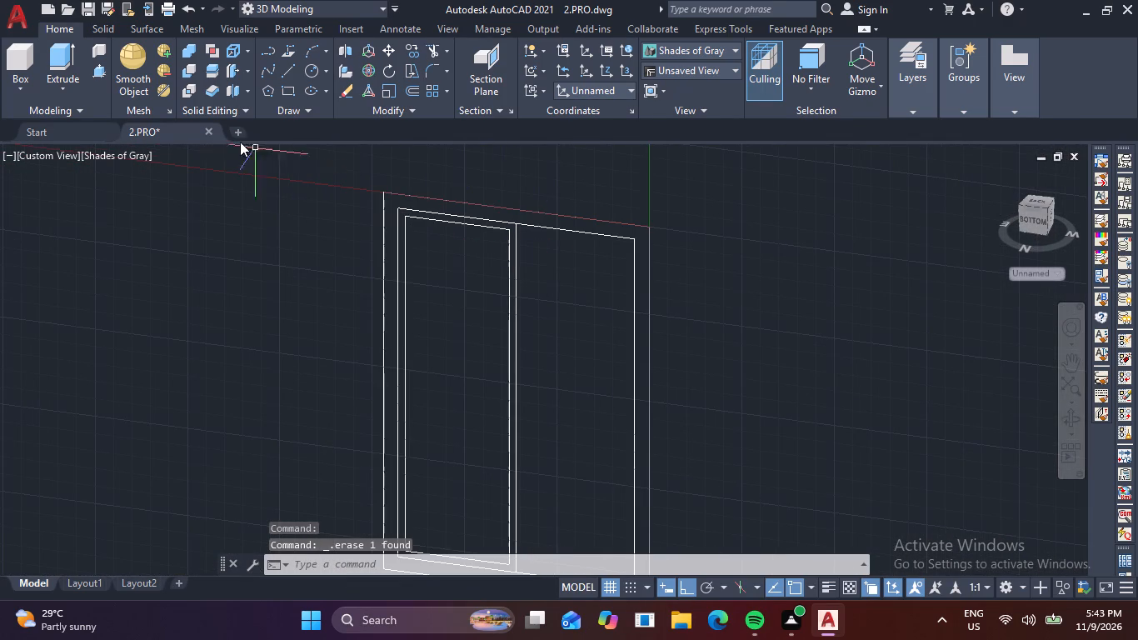
scroll(721, 227, down, 2)
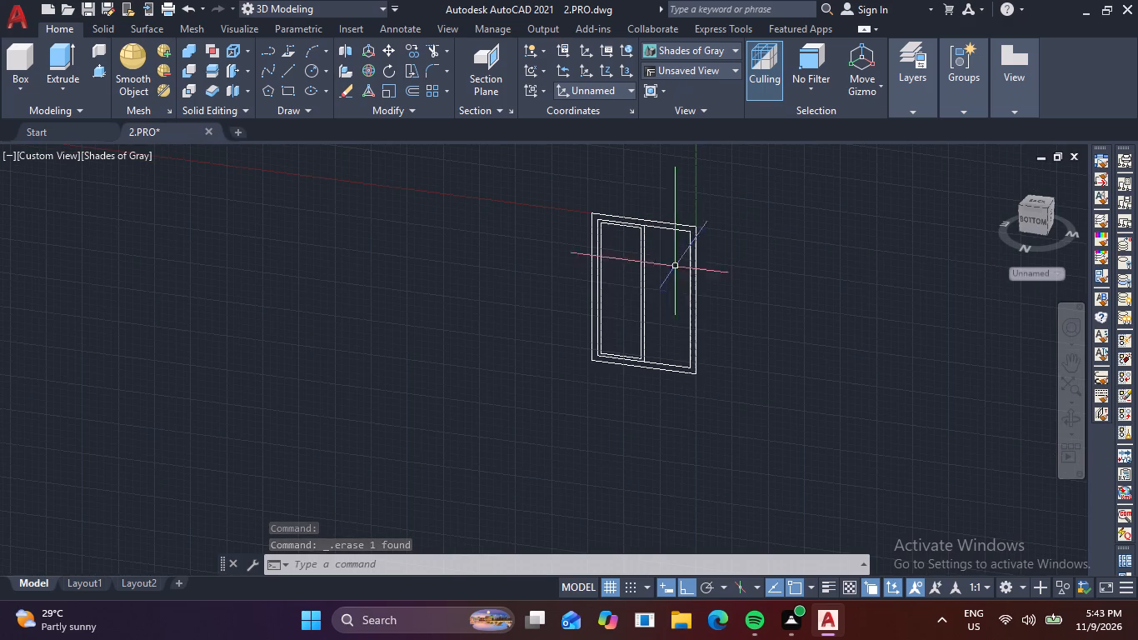
shift+middle_drag(639, 279, 686, 284)
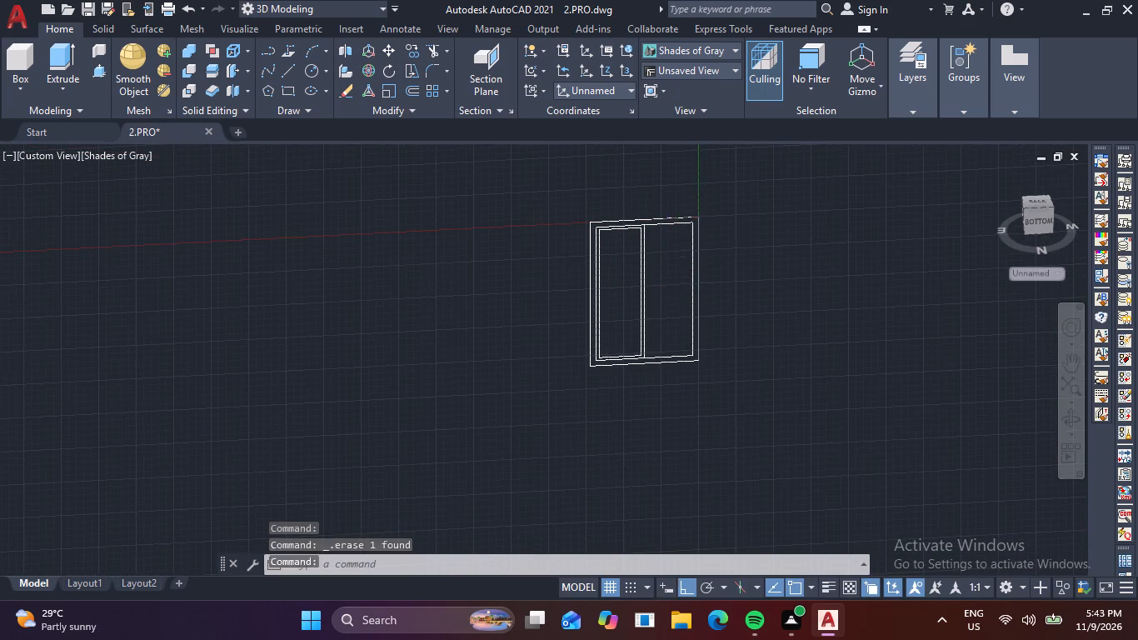
scroll(683, 215, up, 5)
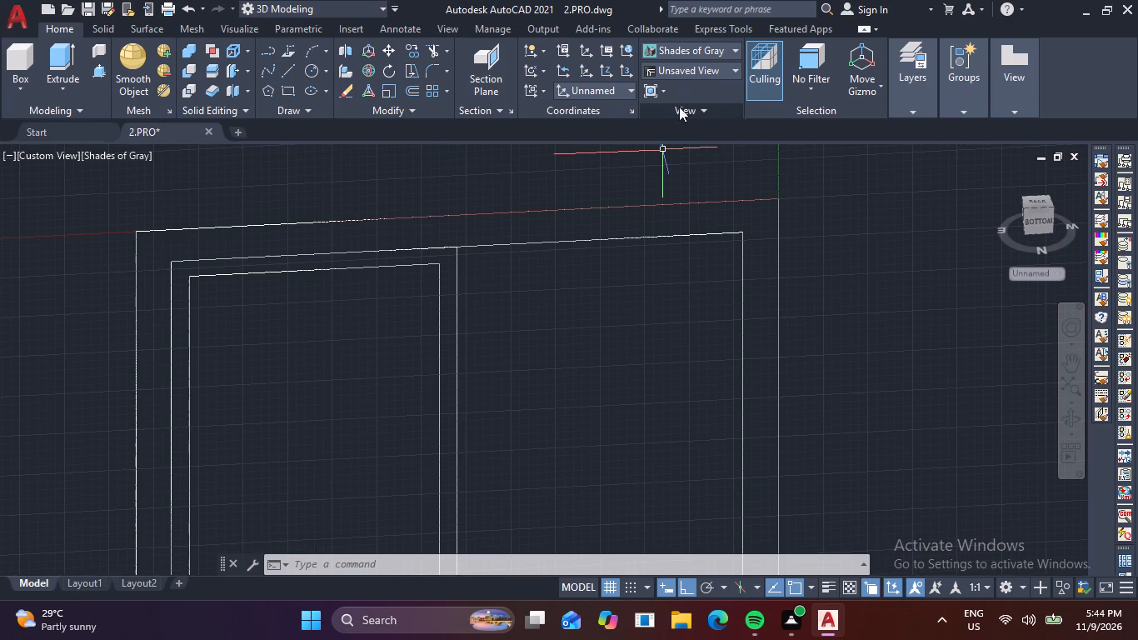
click(102, 72)
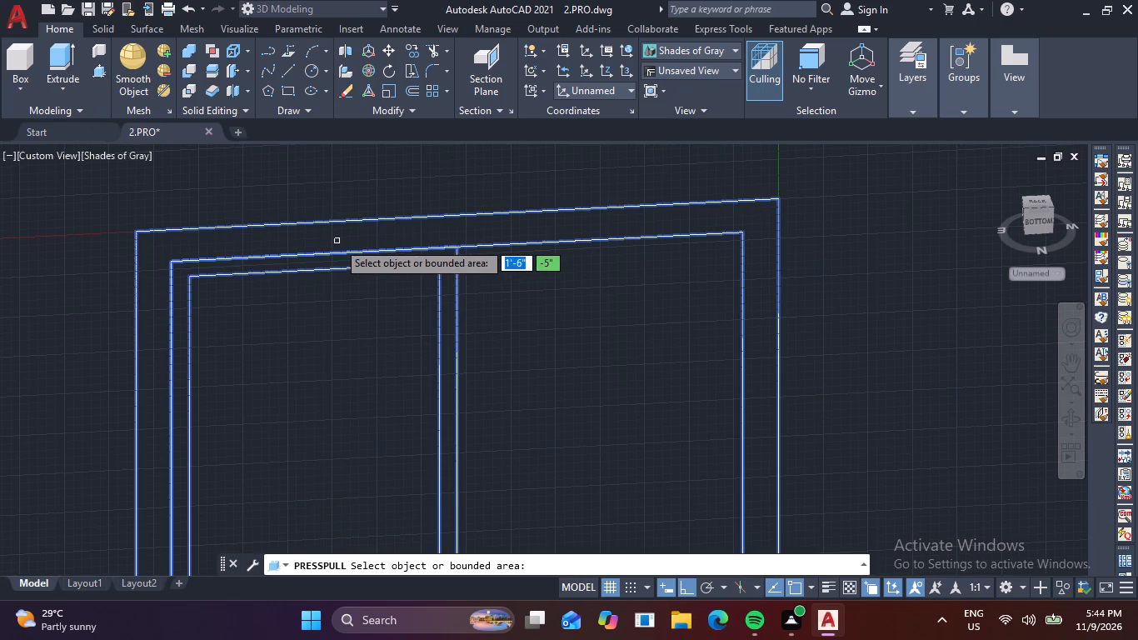
click(337, 242)
scroll(137, 569, down, 3)
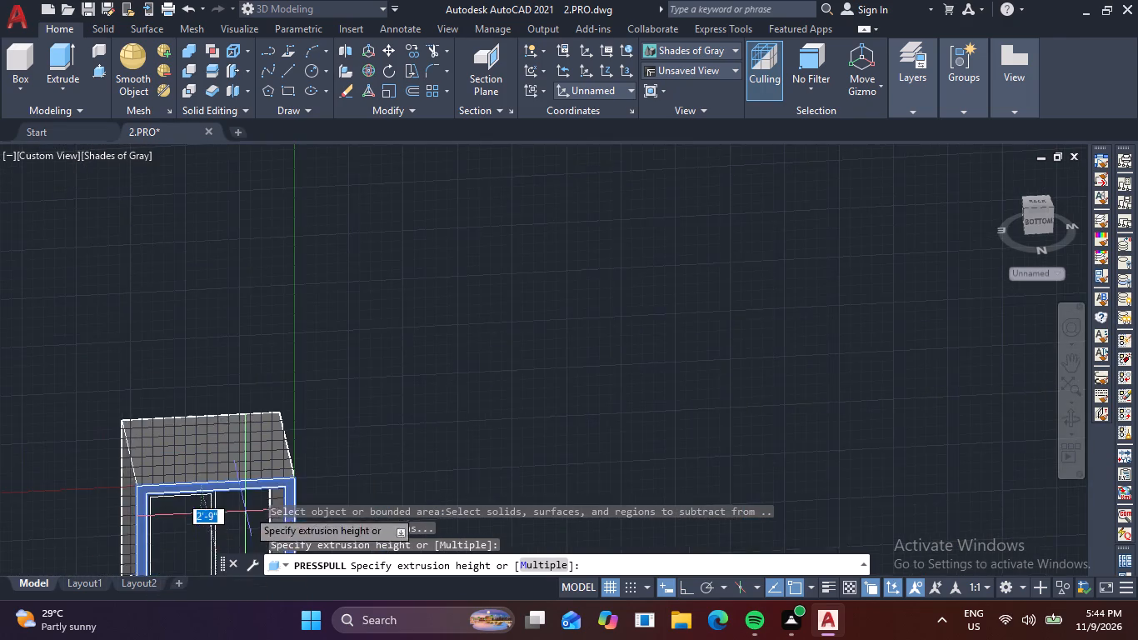
middle_drag(246, 477, 312, 246)
key(2)
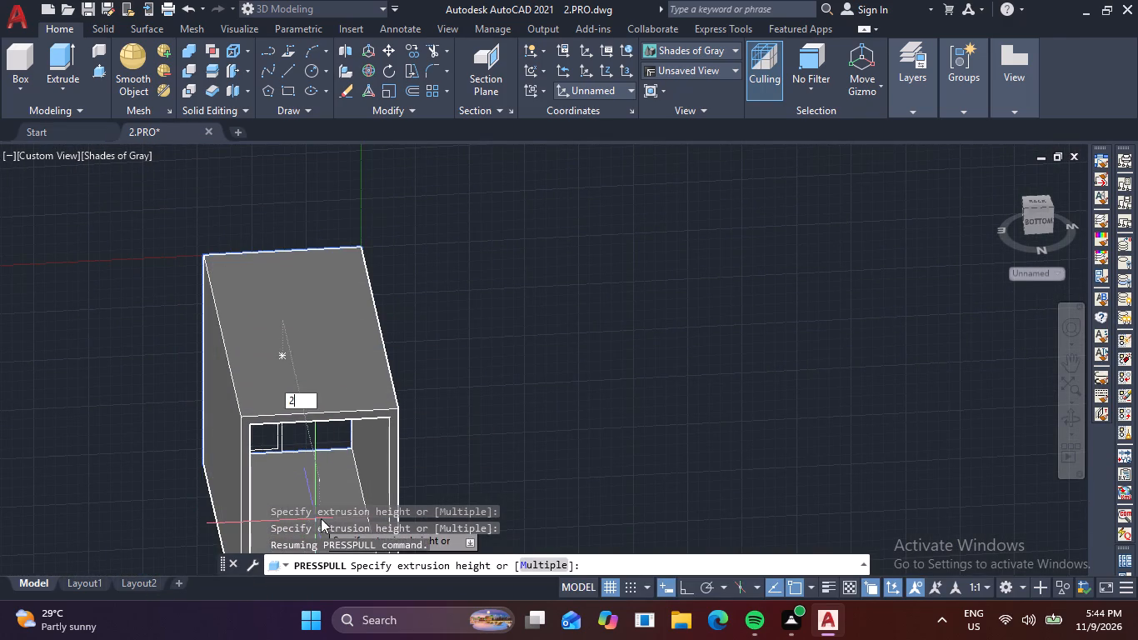
key(space)
Presspull the border between the sash's outer and inner outlines by 1" to form the sash frame.
scroll(281, 284, up, 4)
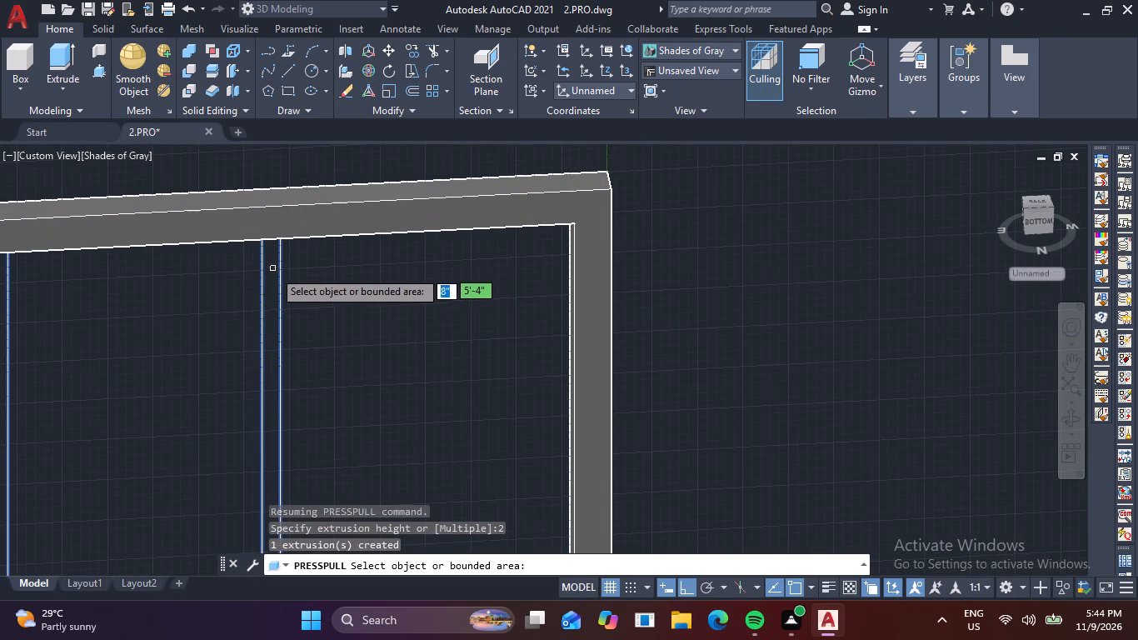
click(271, 275)
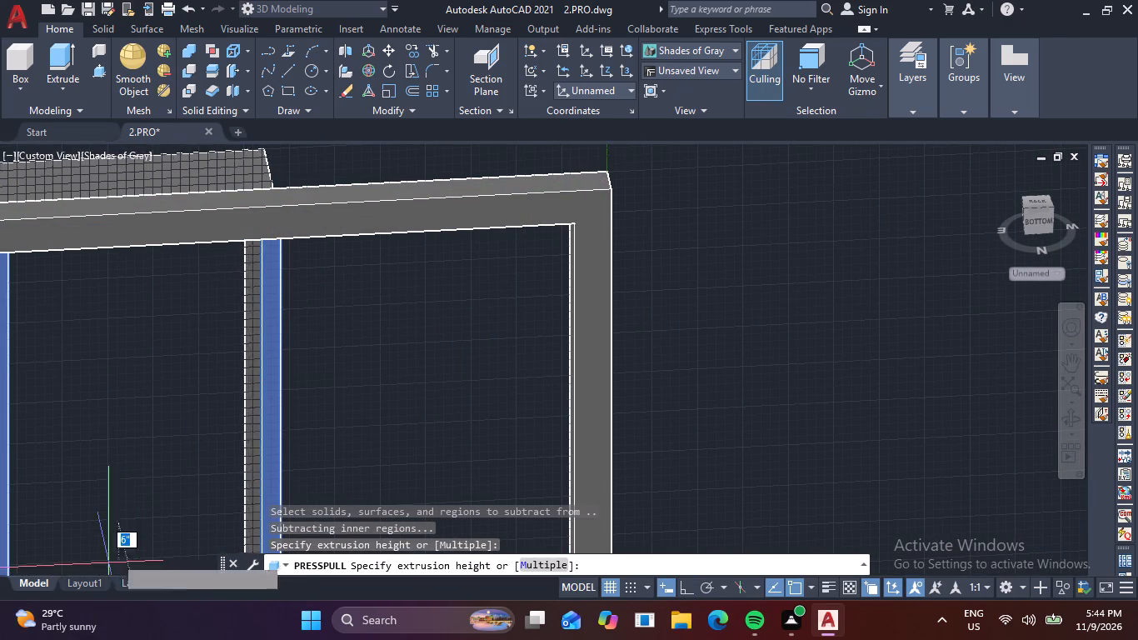
scroll(137, 536, down, 2)
middle_drag(151, 523, 182, 392)
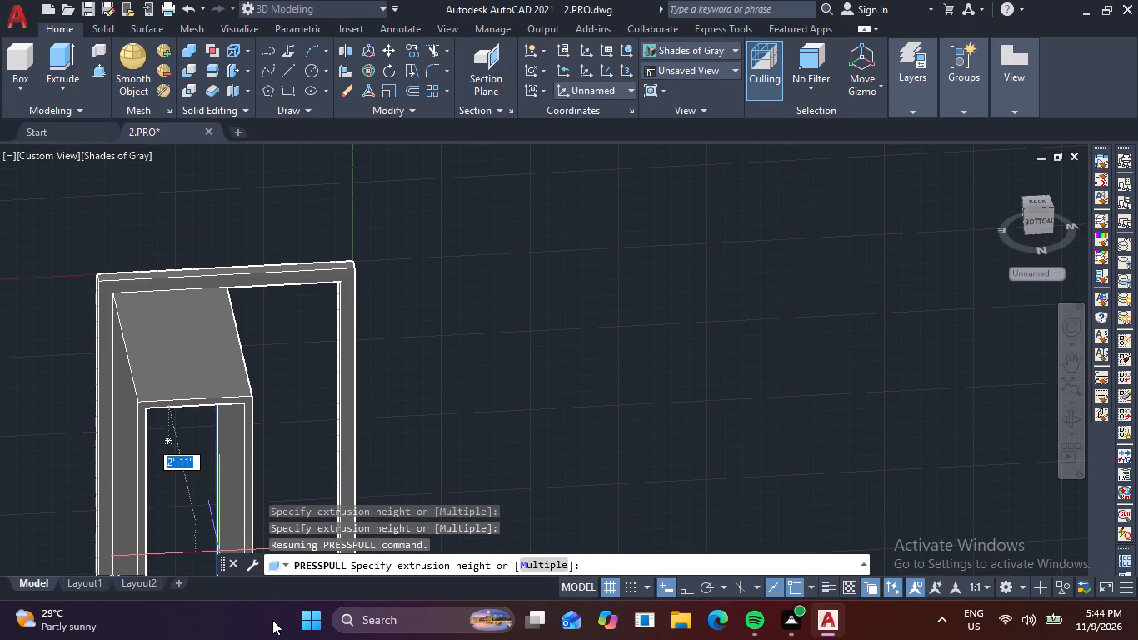
key(1)
key(space)
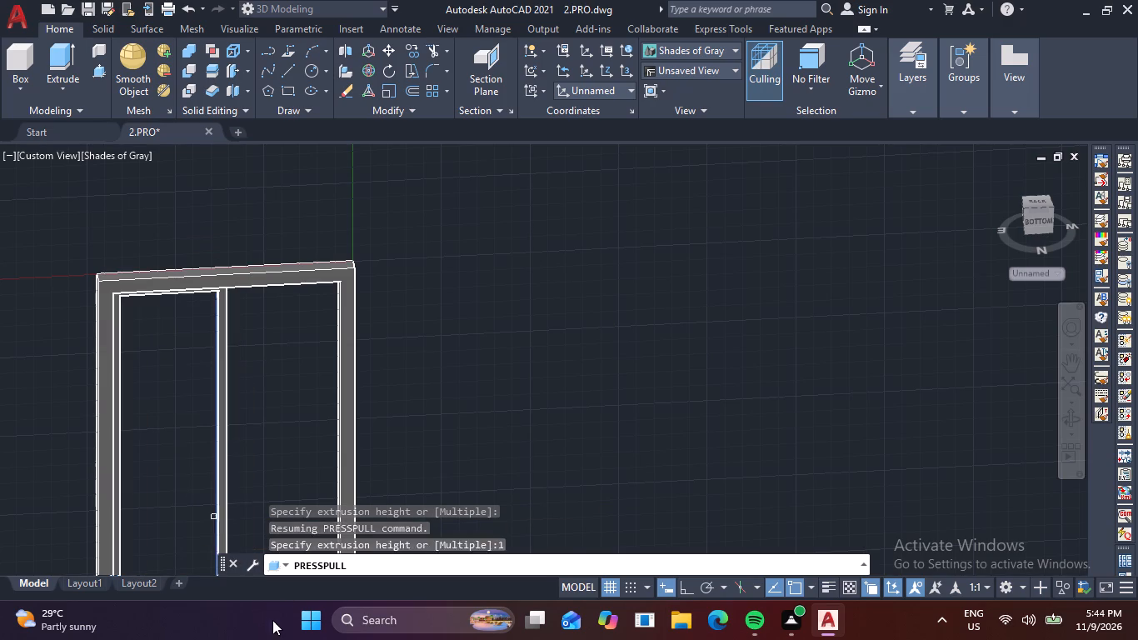
Presspull the area inside the sash frame by 0.6" to form the pane.
click(162, 457)
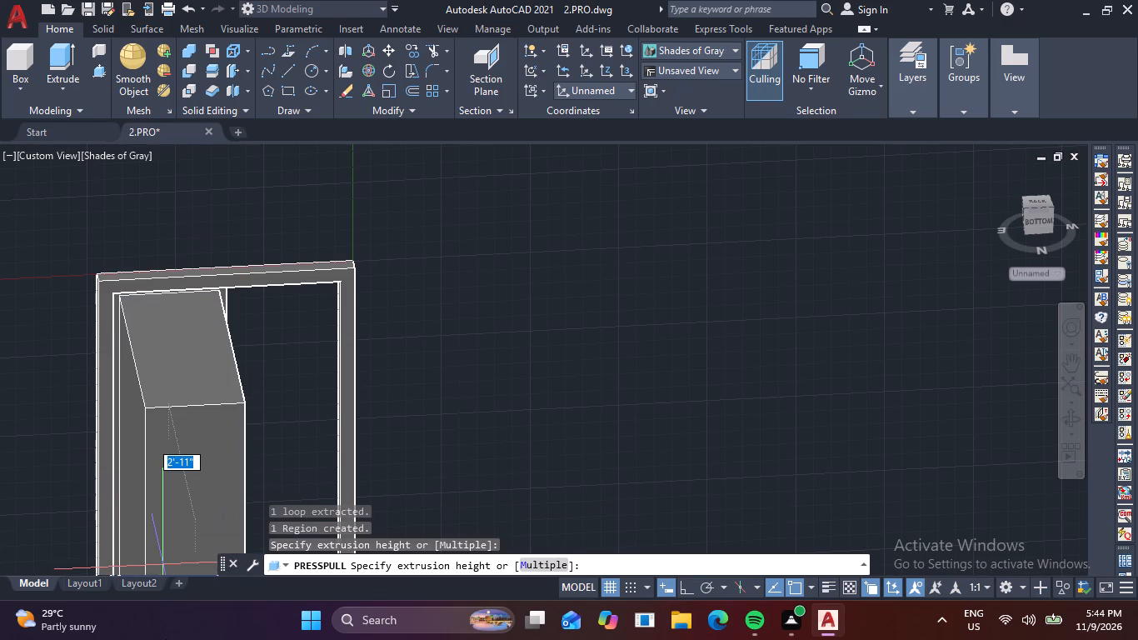
key(period)
text(6)
key(space)
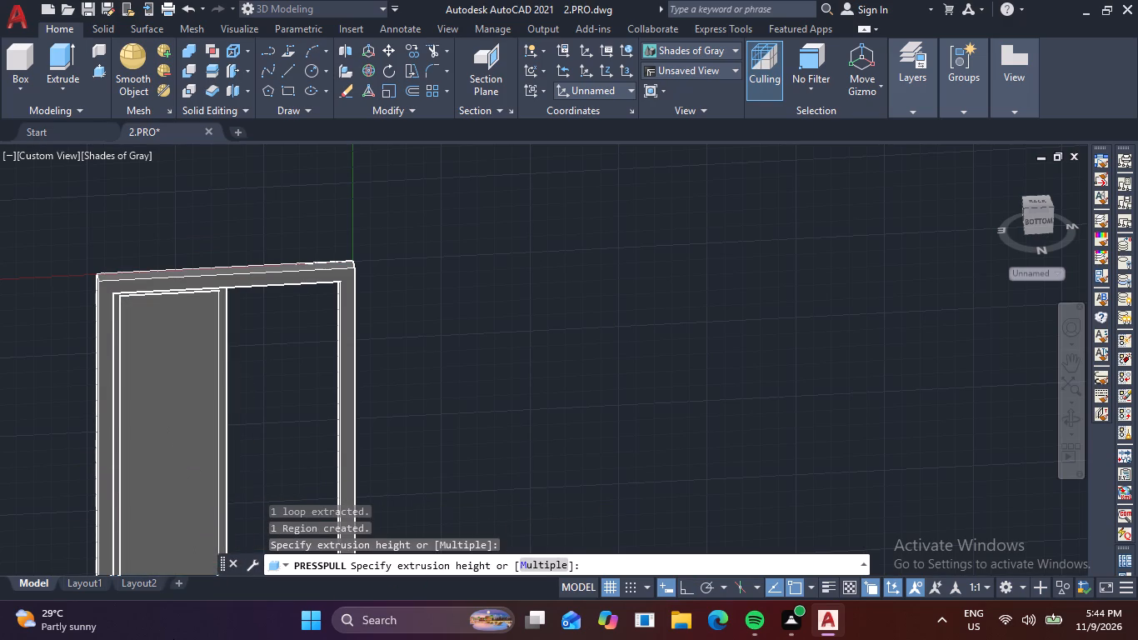
key(Escape)
Move the pane from its lower corner to the midpoint of the sash frame's inner corner edge, centring it in the sash depth.
middle_drag(293, 407, 502, 311)
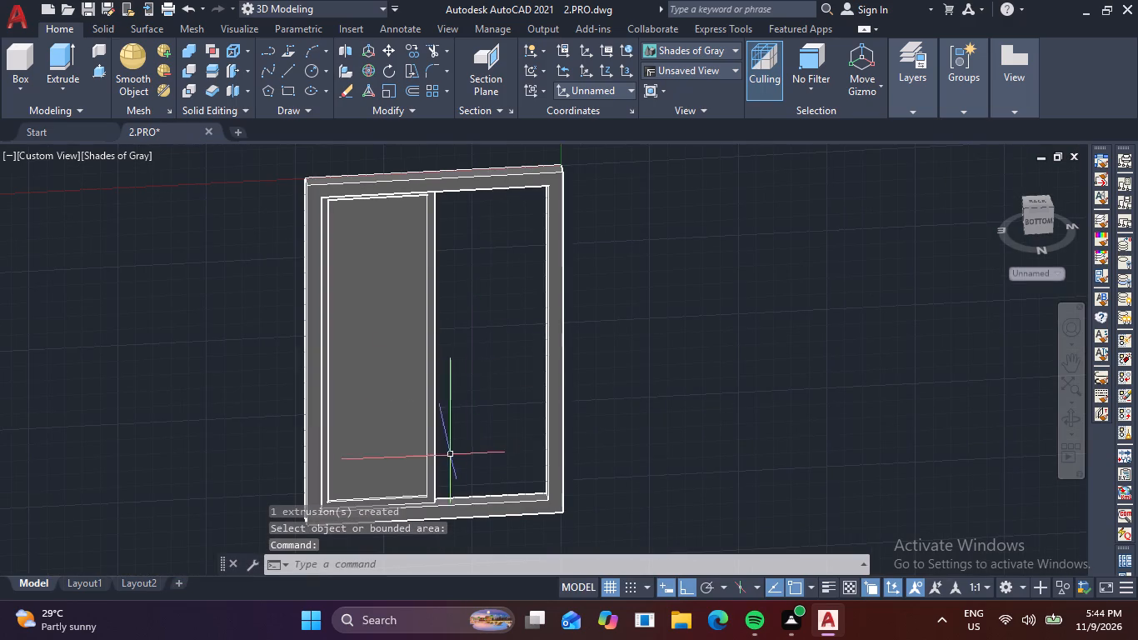
shift+middle_drag(497, 432, 437, 451)
scroll(364, 467, up, 4)
middle_drag(359, 457, 361, 439)
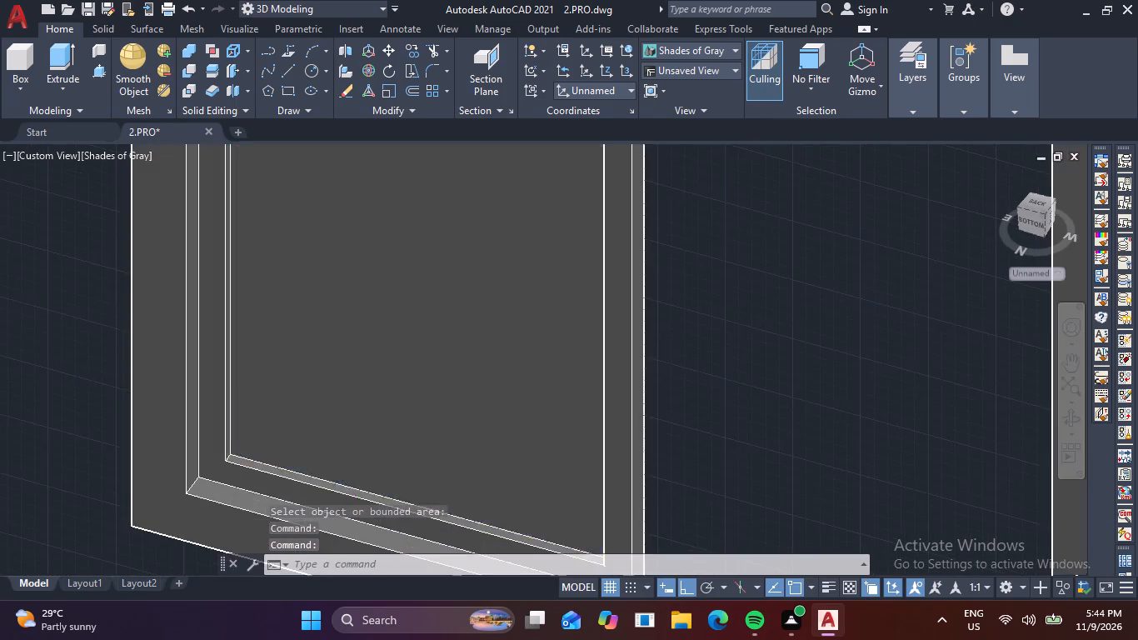
middle_drag(361, 439, 417, 357)
scroll(326, 385, up, 2)
click(353, 316)
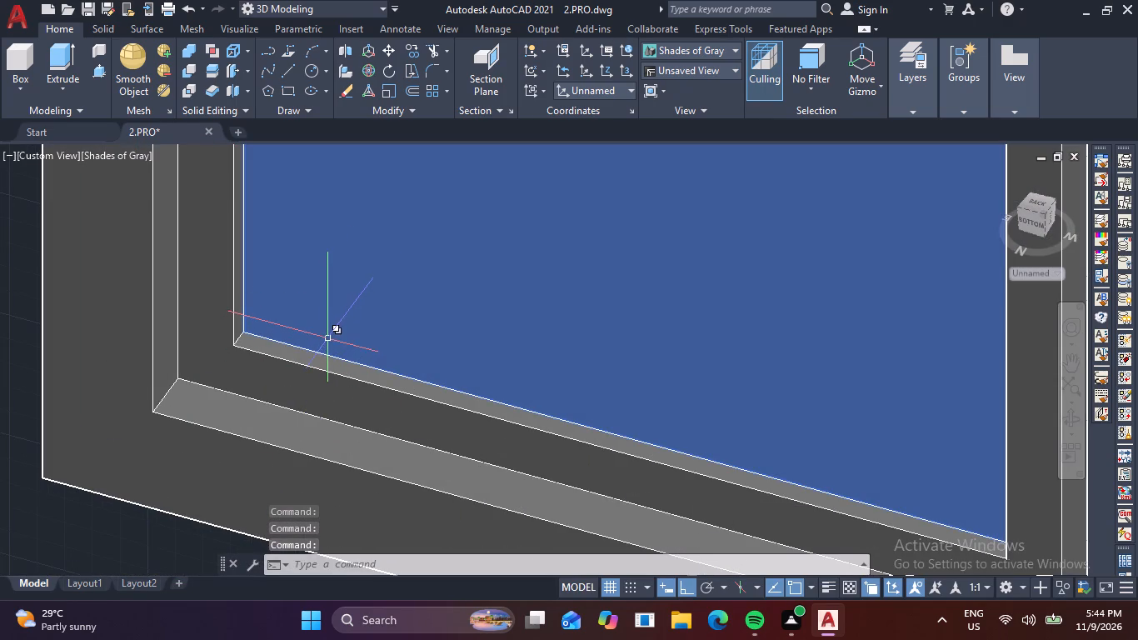
key(m)
key(space)
scroll(259, 339, up, 4)
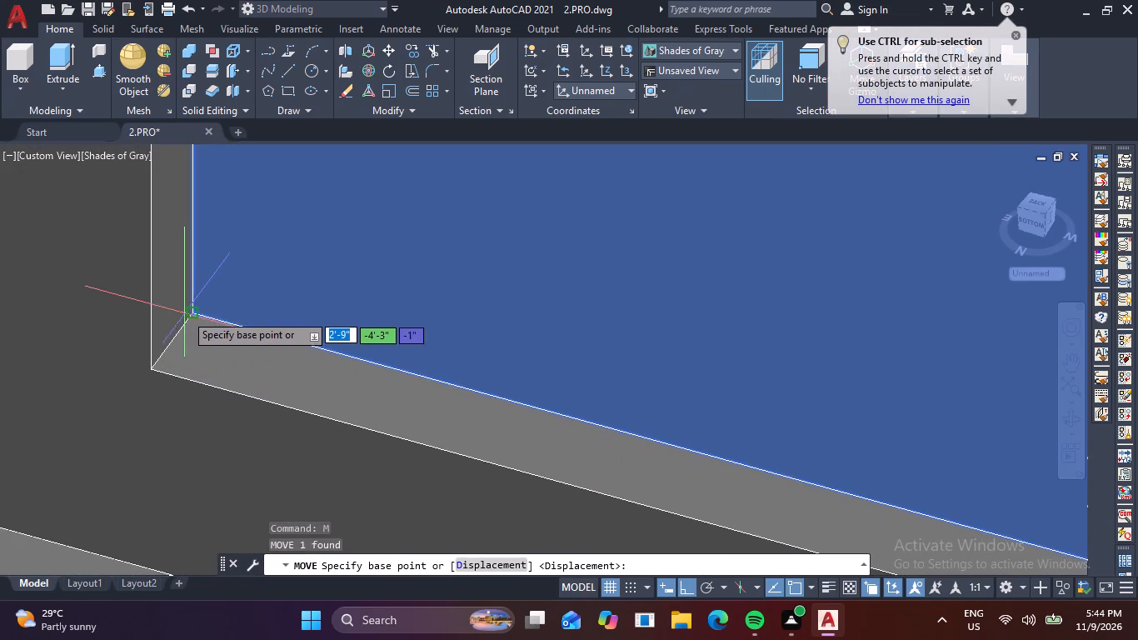
click(188, 308)
click(176, 337)
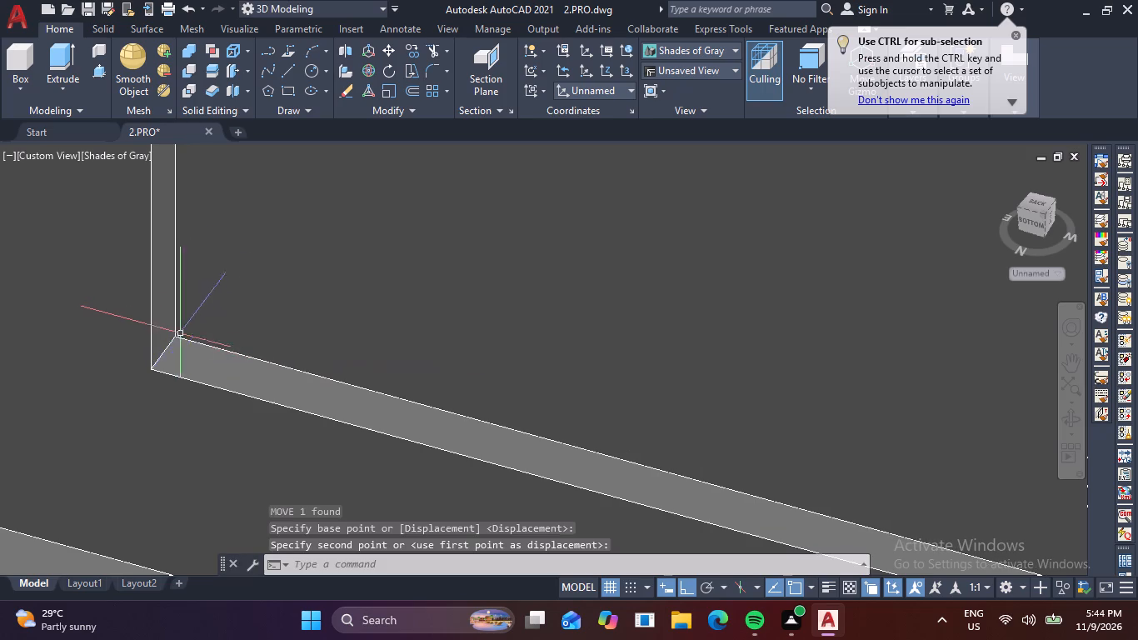
Move the sash frame and its pane from the sash's lower corner along the outer frame's inner corner edge, centring them in the frame depth.
click(242, 292)
click(149, 328)
scroll(158, 326, down, 1)
middle_drag(216, 354, 506, 208)
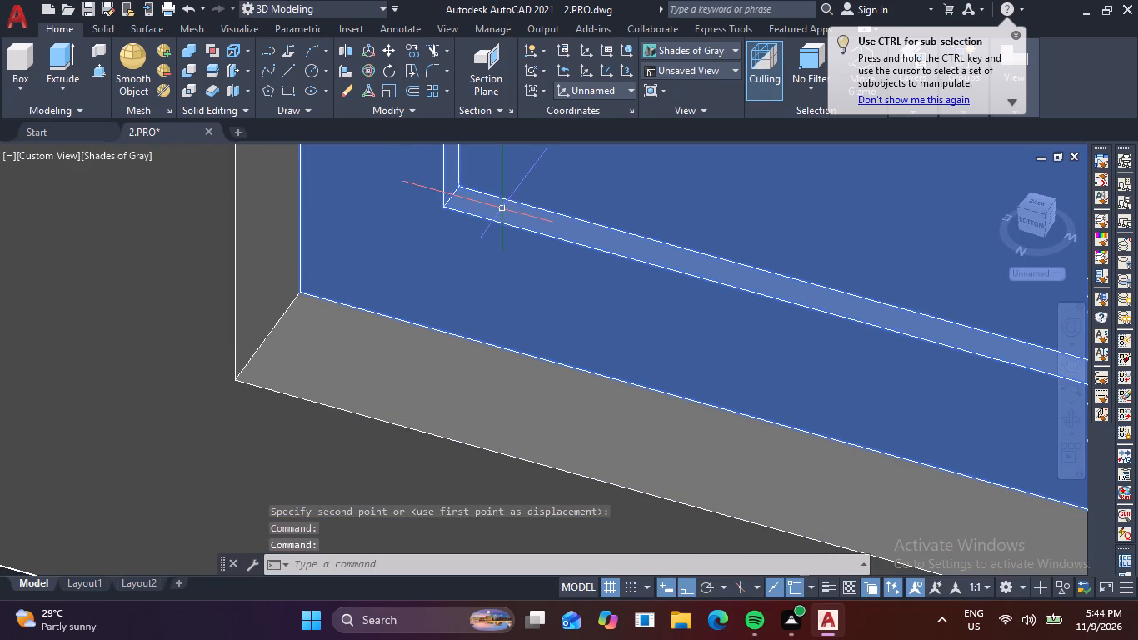
key(m)
key(space)
scroll(277, 319, up, 2)
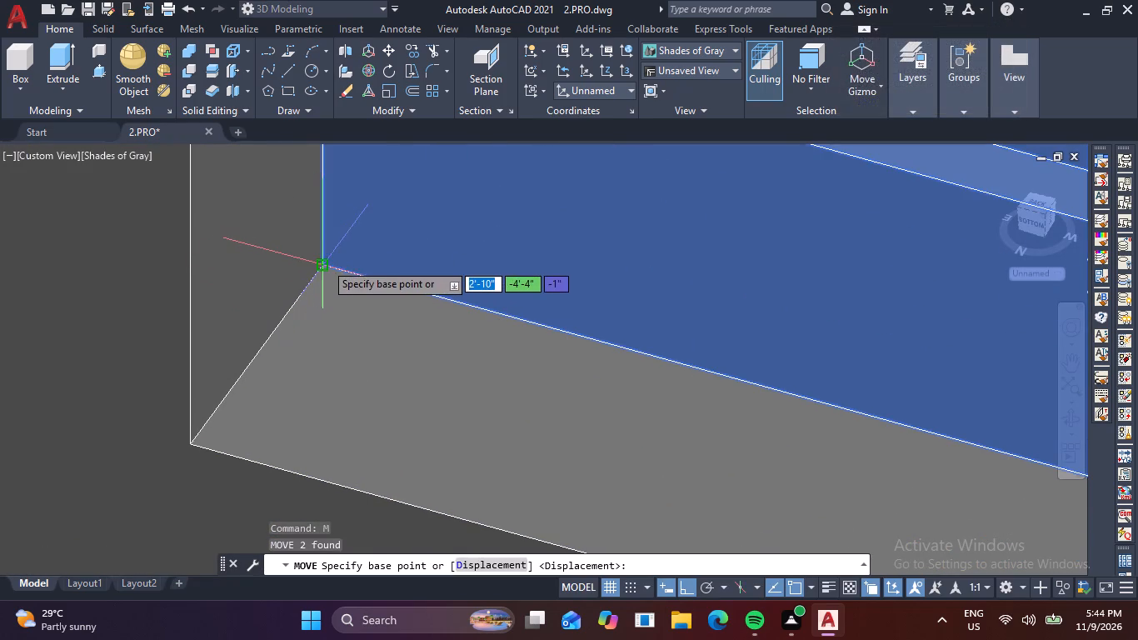
click(325, 262)
click(250, 368)
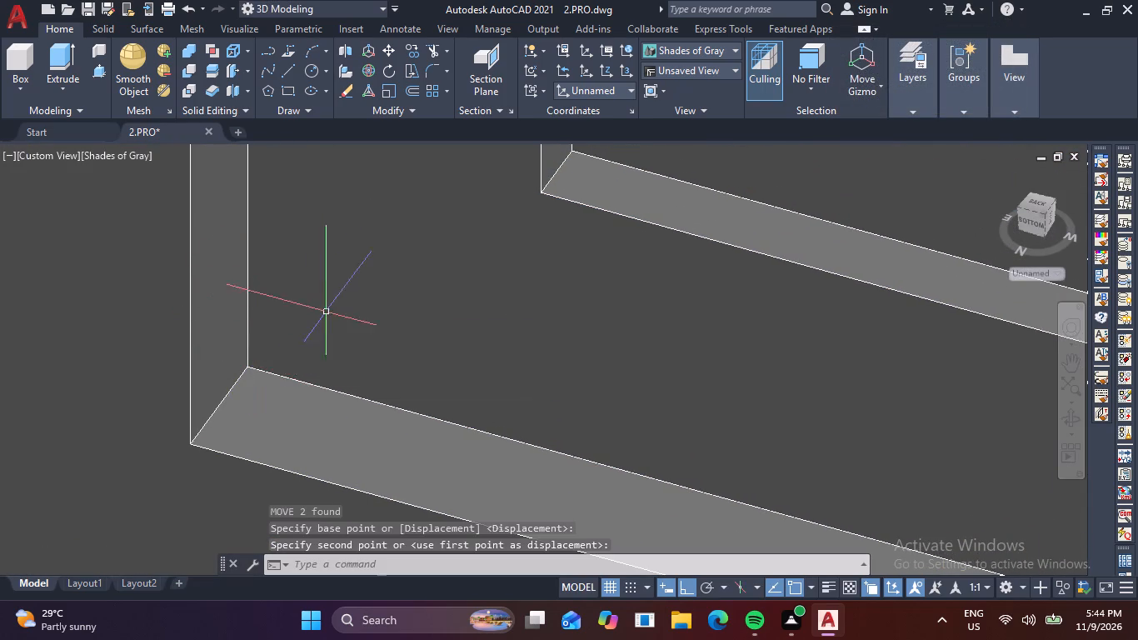
key(Escape)
Copy the sash frame with its pane from its lower corner to the opposite inner side of the outer frame, forming the second sash.
scroll(342, 303, down, 4)
shift+middle_drag(307, 340, 377, 369)
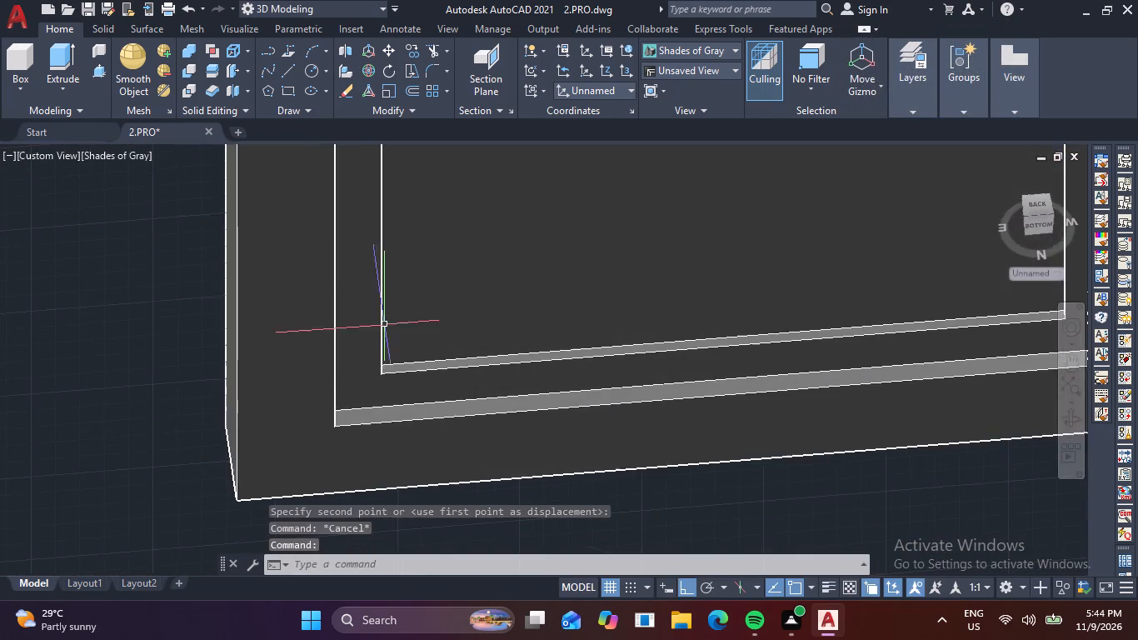
scroll(396, 289, down, 2)
middle_drag(401, 297, 282, 426)
drag(581, 267, 569, 267)
click(440, 239)
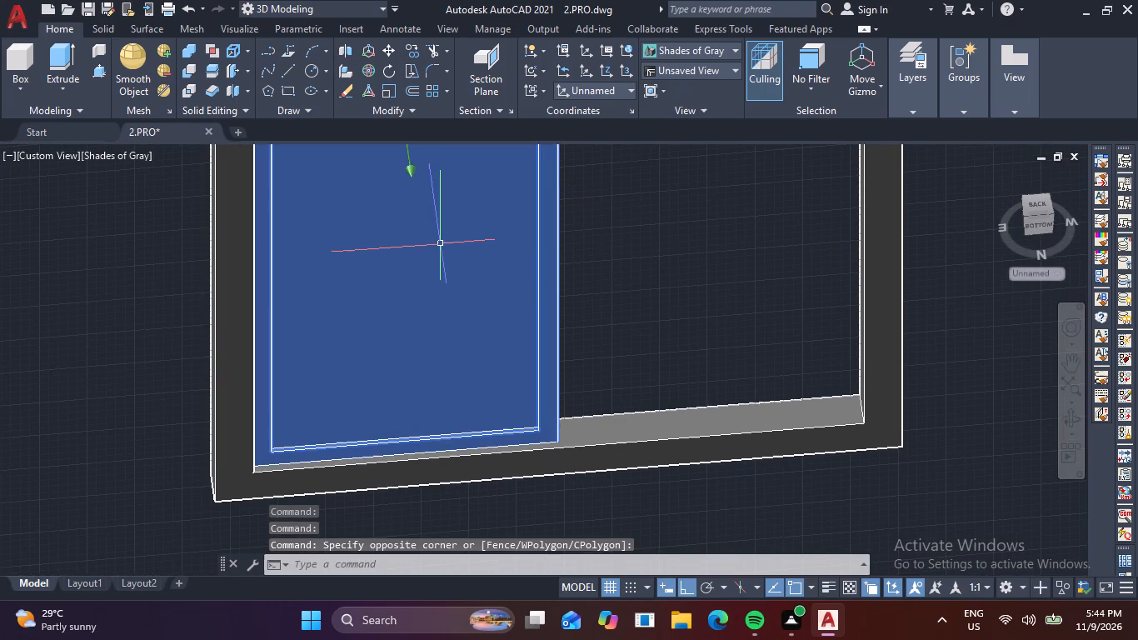
key(c)
key(o)
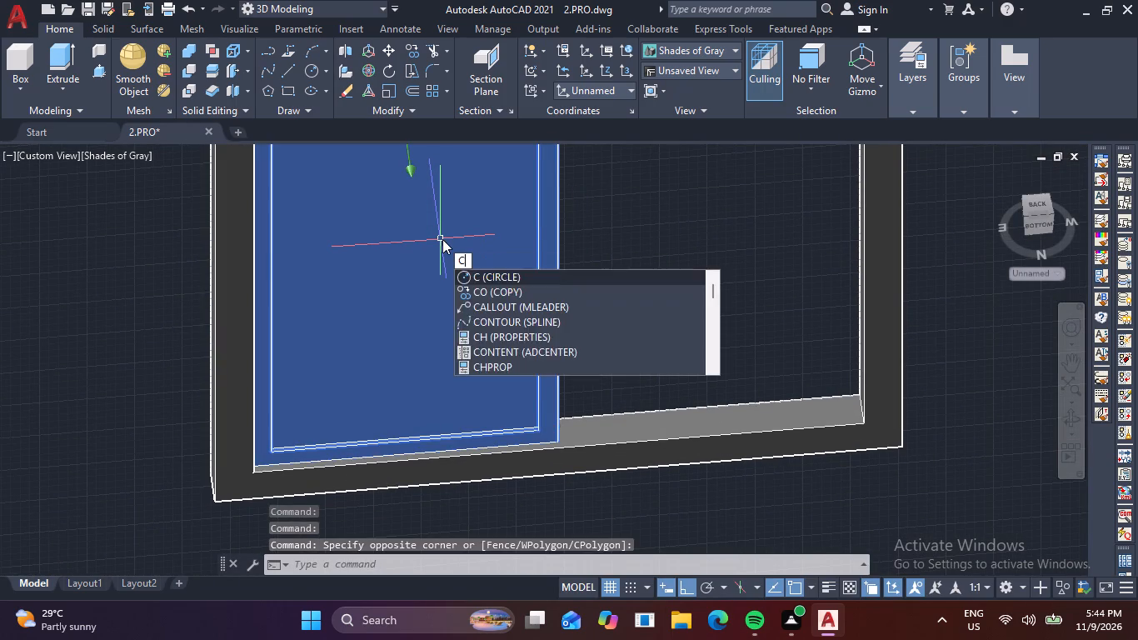
key(space)
shift+middle_drag(432, 303, 480, 332)
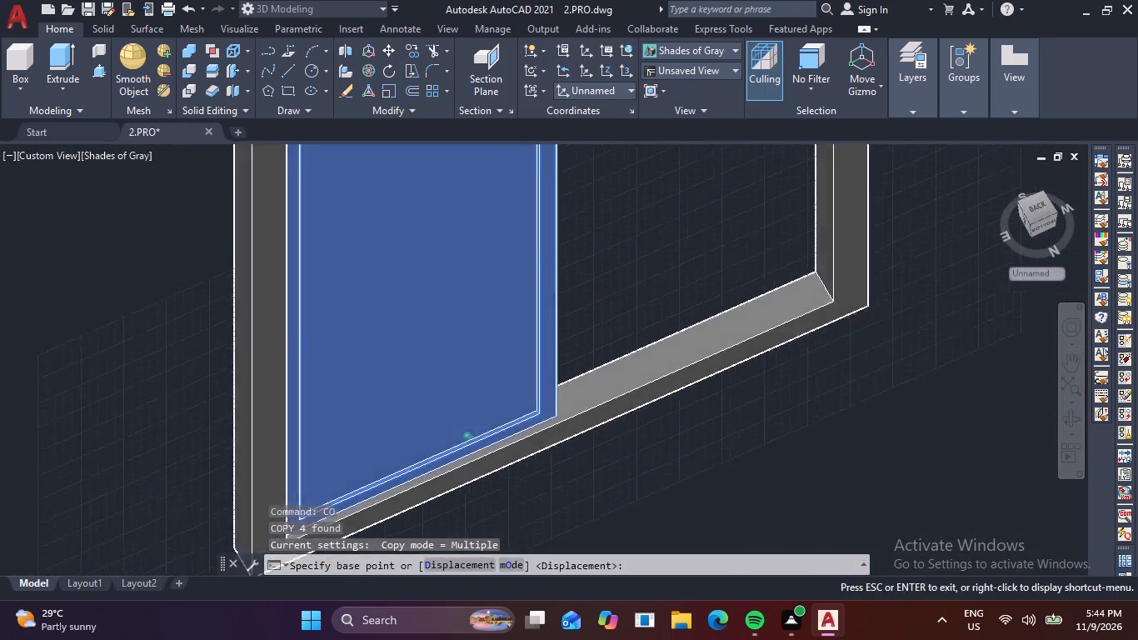
shift+middle_drag(480, 332, 499, 336)
scroll(578, 377, up, 3)
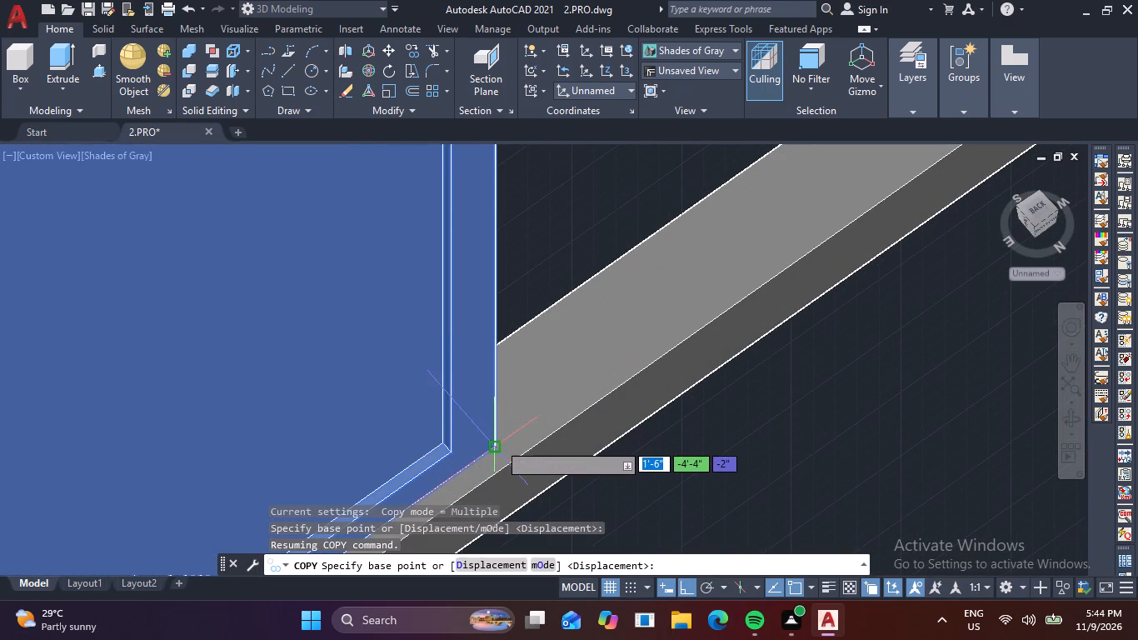
click(497, 442)
middle_drag(762, 177, 430, 516)
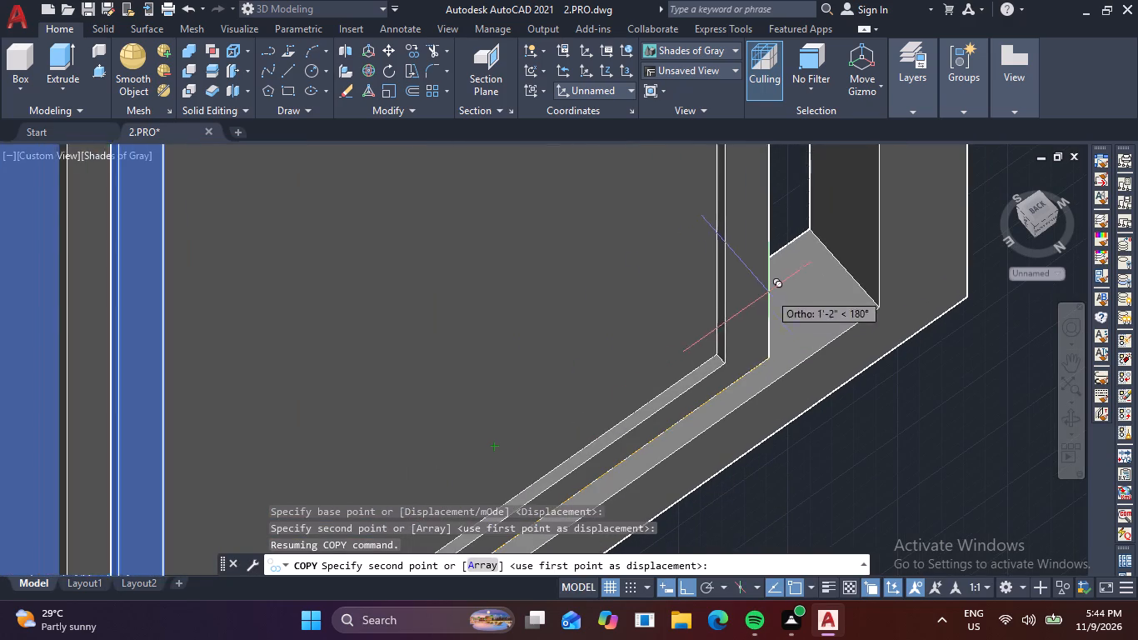
click(867, 290)
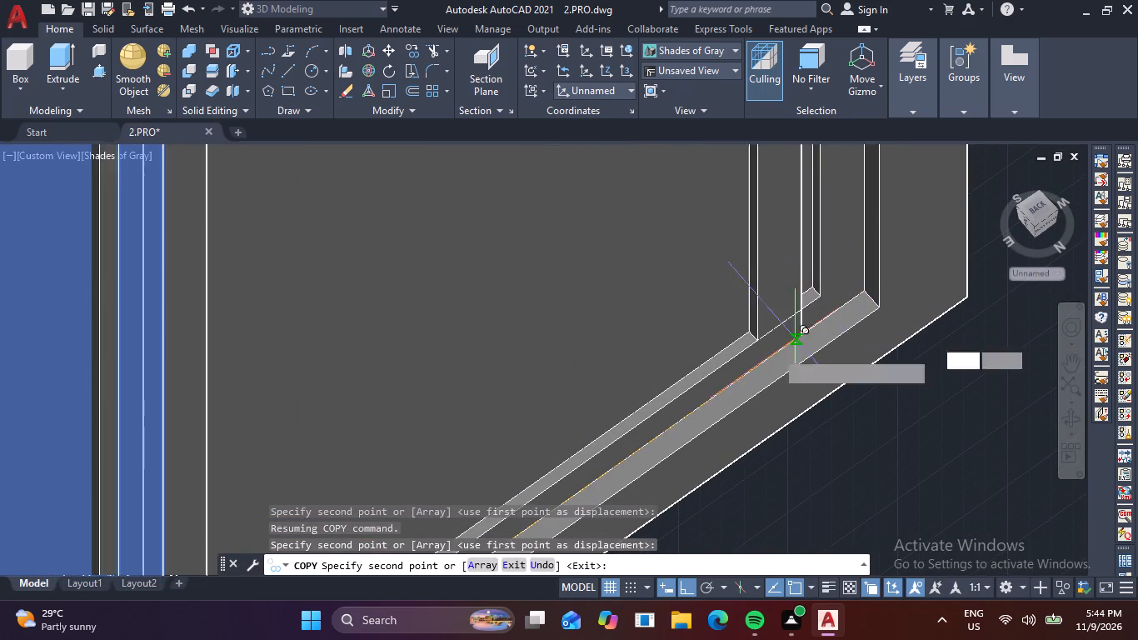
key(Escape)
Copy the complete wide window from the midpoint of its lower corner's depth edge into the wider ground-floor opening beside the projecting block.
scroll(636, 337, down, 5)
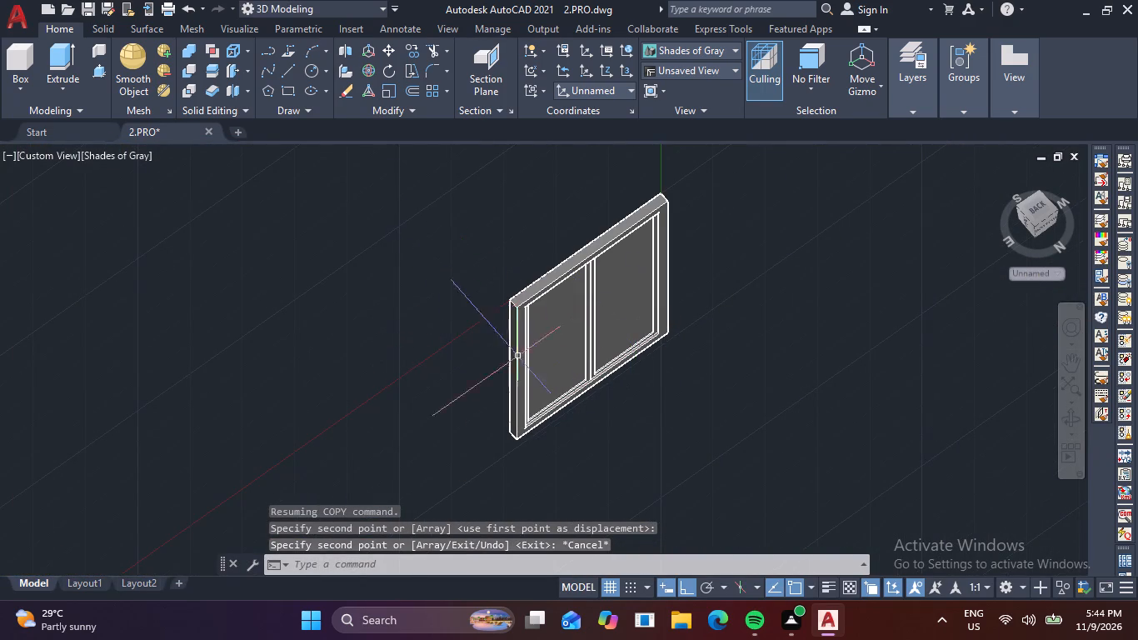
shift+middle_drag(549, 382, 465, 347)
click(460, 176)
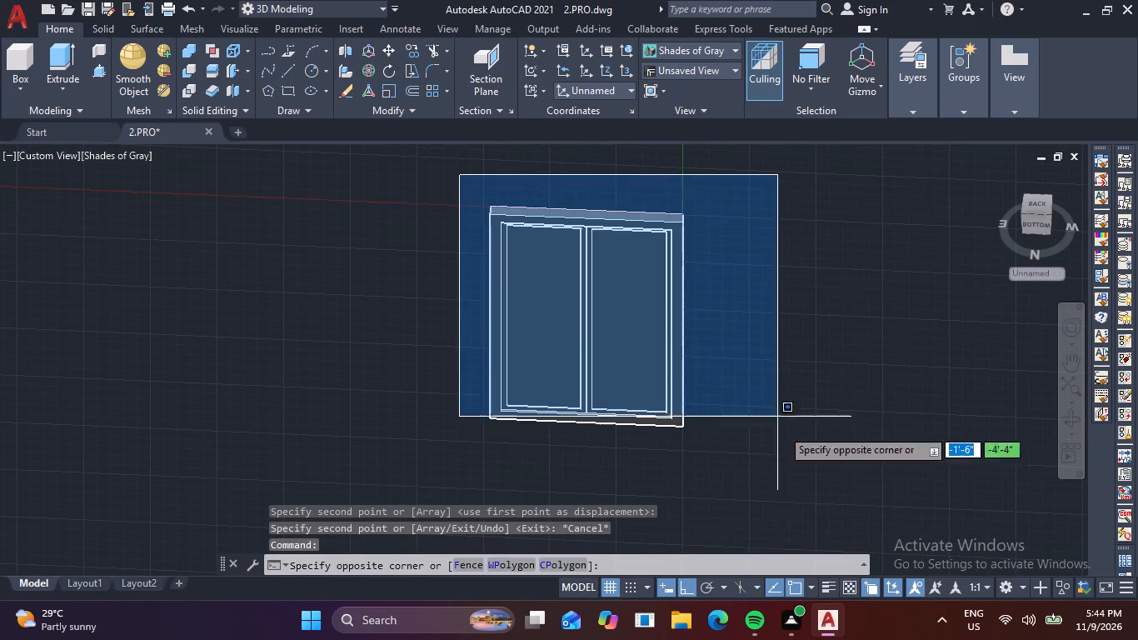
click(768, 485)
key(c)
key(o)
key(space)
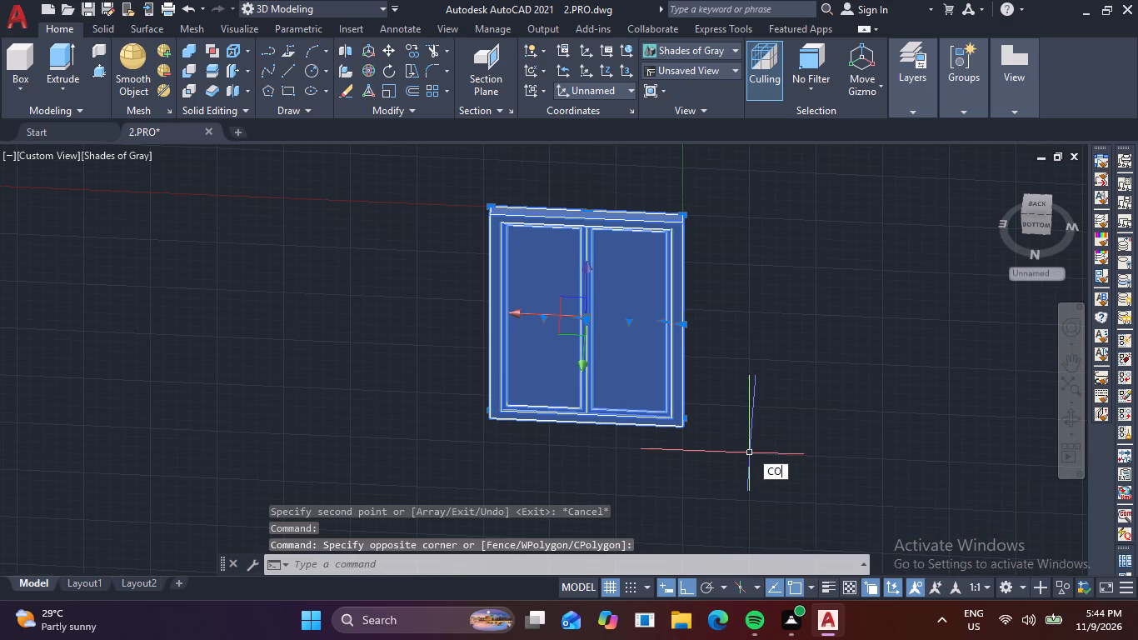
shift+middle_drag(508, 409, 601, 440)
scroll(486, 475, up, 3)
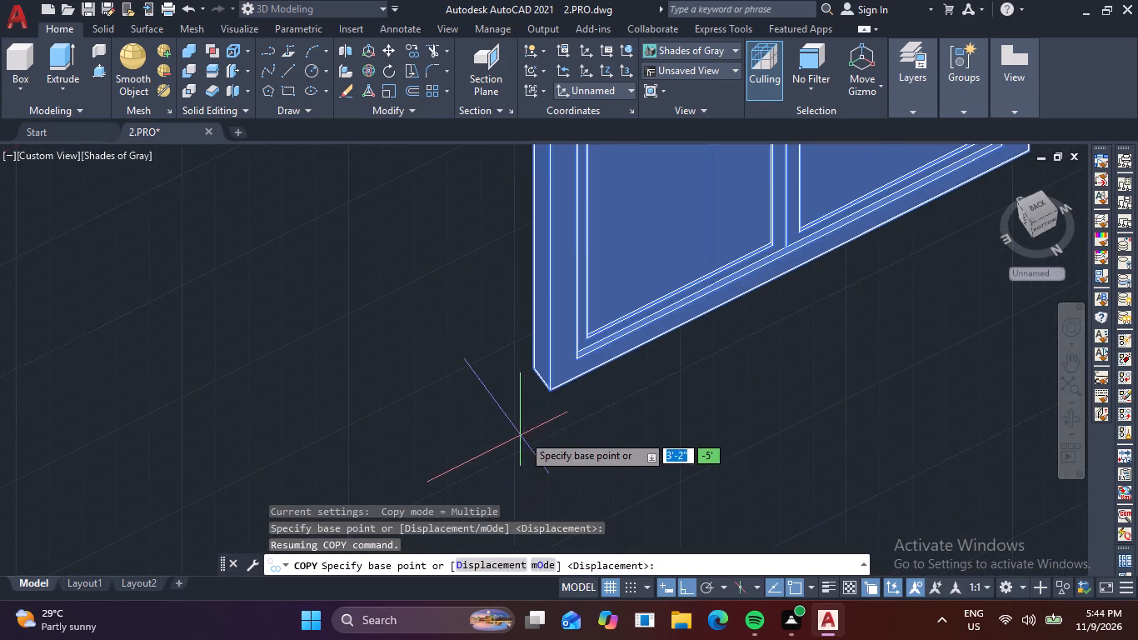
scroll(530, 416, up, 3)
click(571, 309)
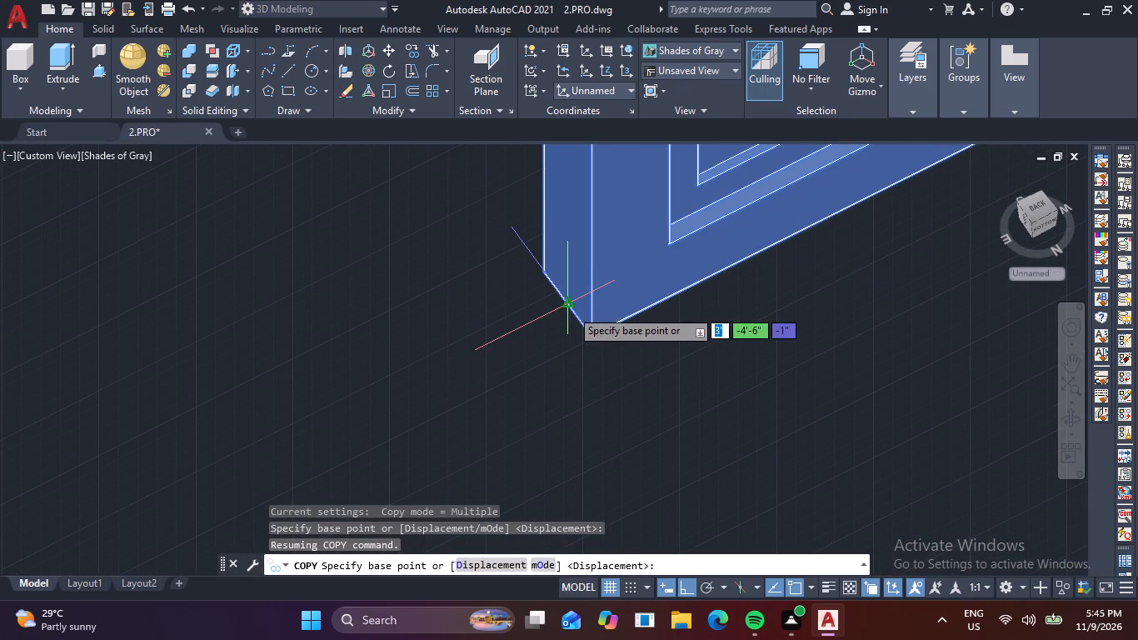
scroll(515, 253, down, 8)
middle_drag(552, 307, 648, 470)
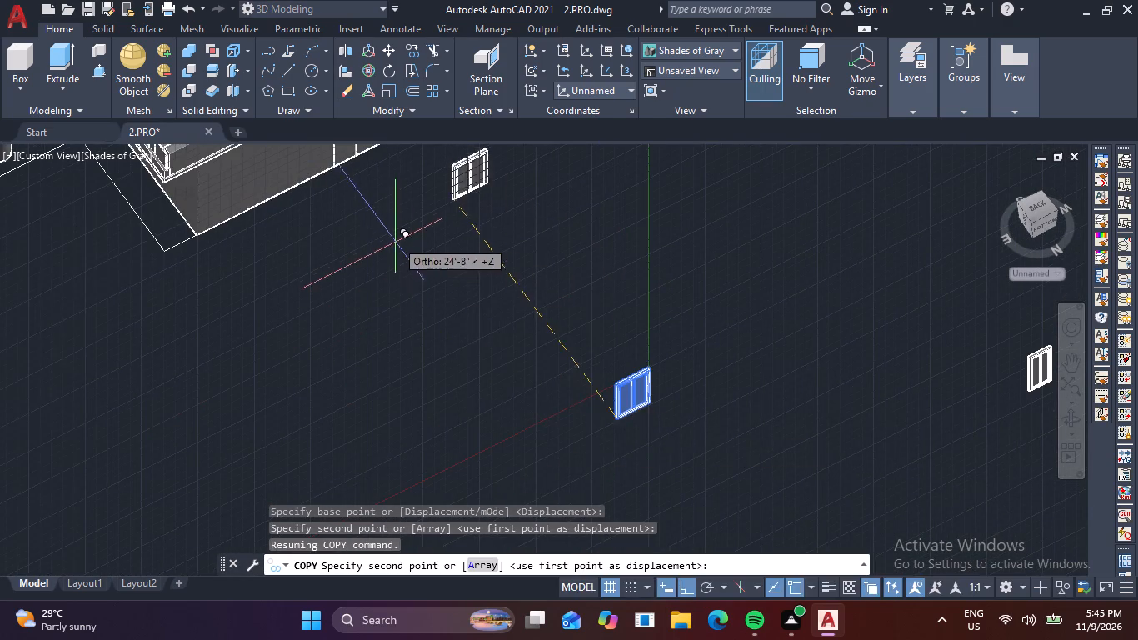
middle_drag(395, 238, 441, 435)
scroll(445, 286, up, 4)
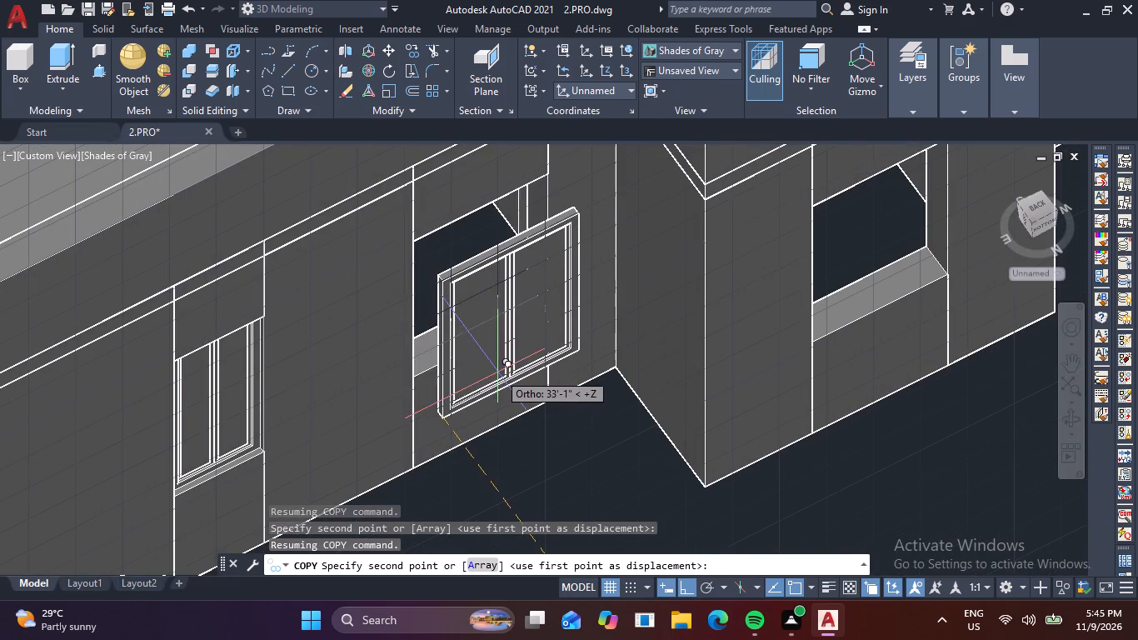
shift+middle_drag(498, 372, 437, 374)
scroll(422, 342, up, 3)
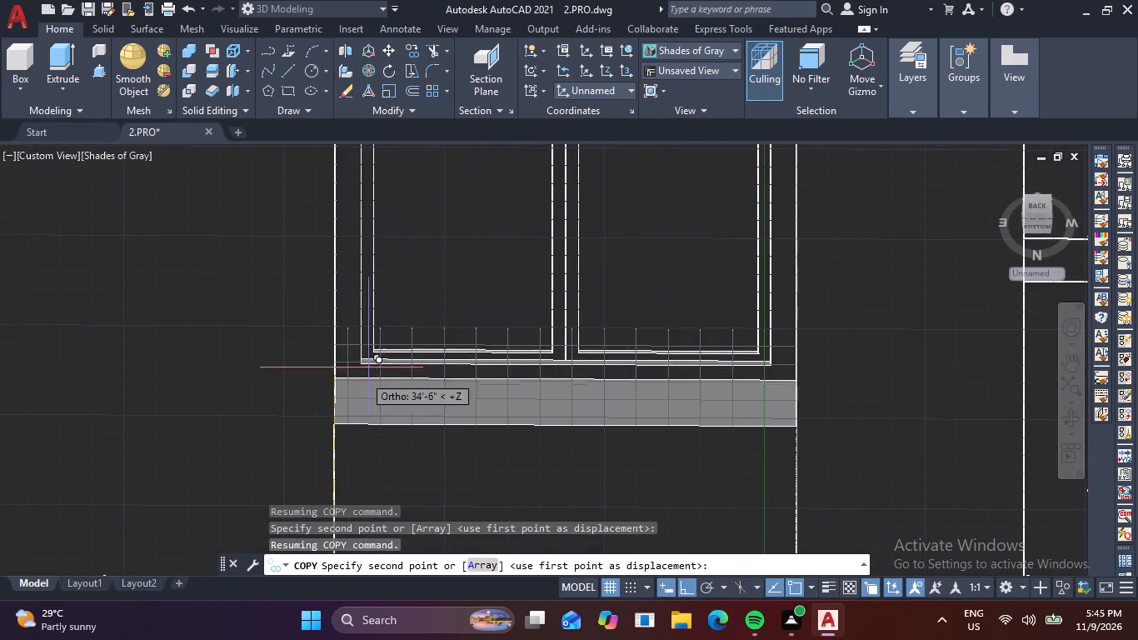
shift+middle_drag(385, 410, 367, 412)
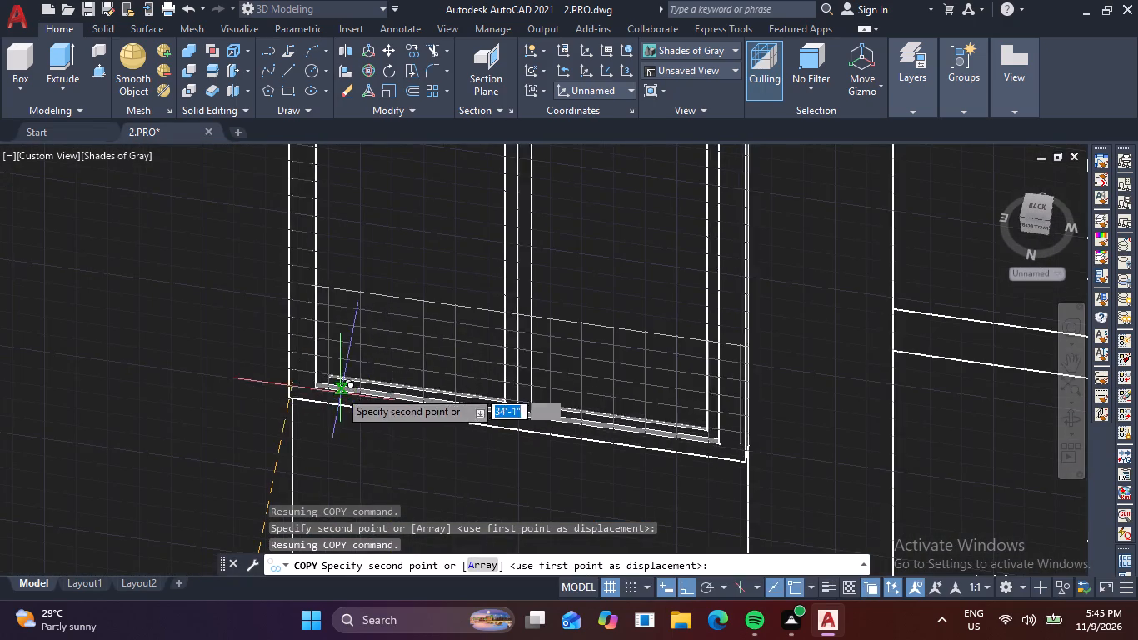
scroll(339, 369, up, 2)
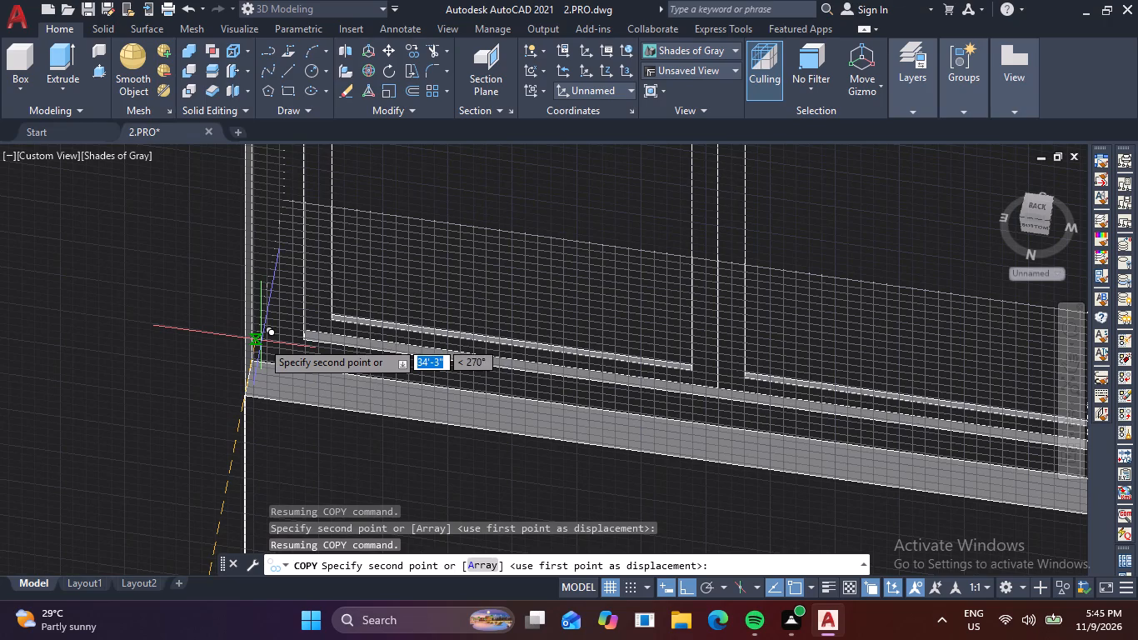
click(262, 341)
With ortho off, place another window copy at the lower corner edge of the projecting block's ground-floor opening.
scroll(478, 336, down, 5)
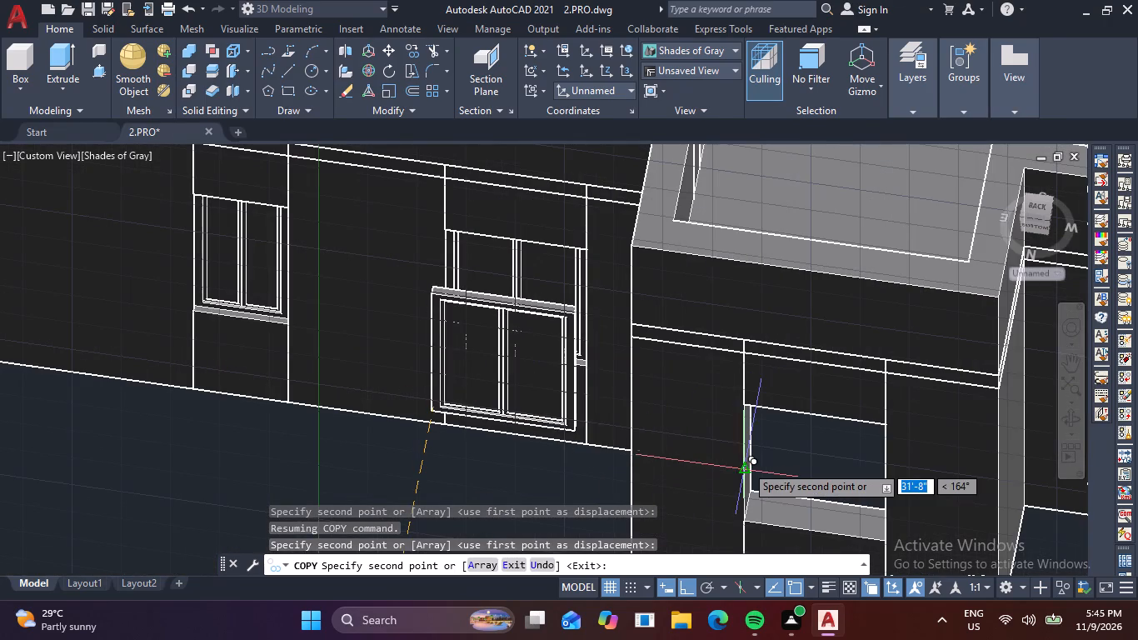
key(F8)
scroll(737, 522, up, 2)
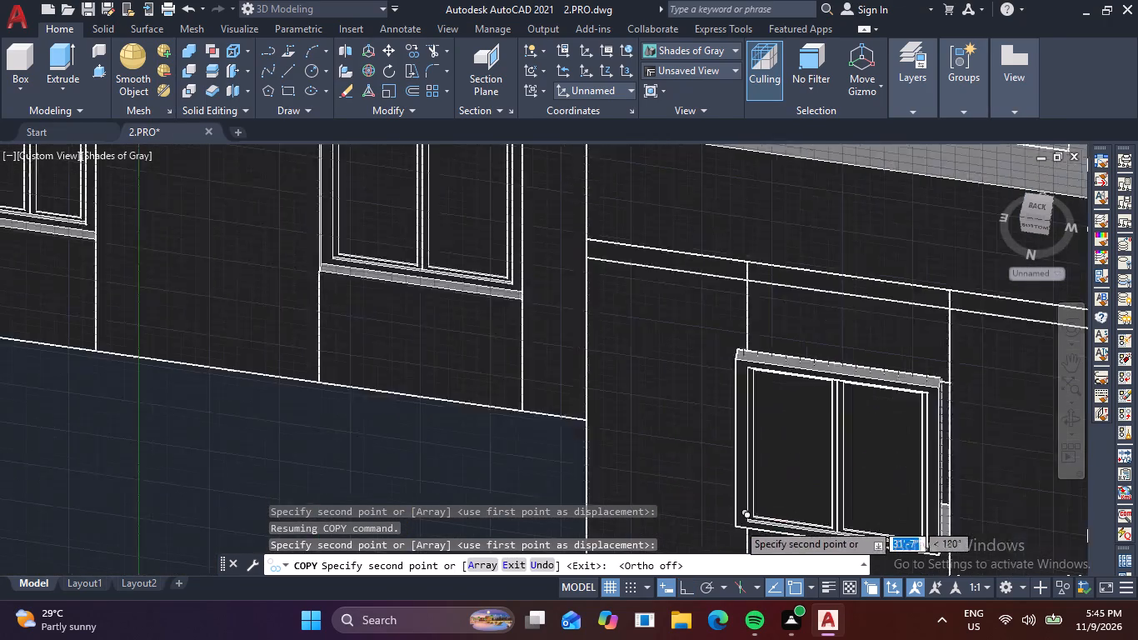
scroll(753, 528, up, 1)
middle_drag(753, 528, 621, 381)
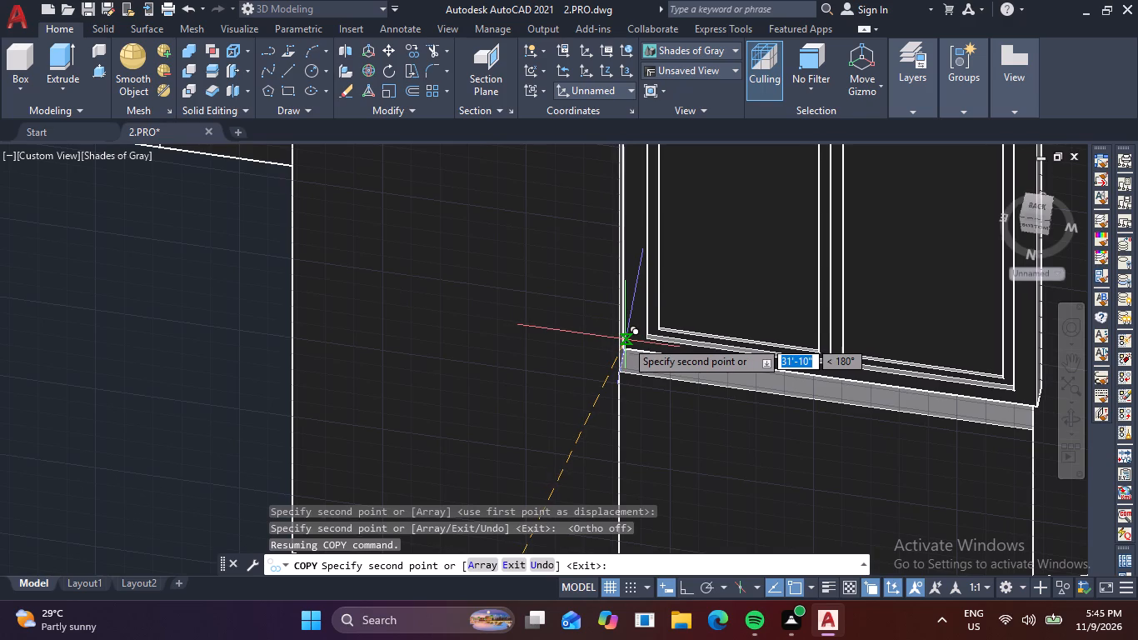
click(626, 340)
Place another window copy at the lower corner edge of the first wide ground-floor opening beyond the projecting block.
scroll(791, 365, down, 3)
middle_drag(827, 418, 481, 439)
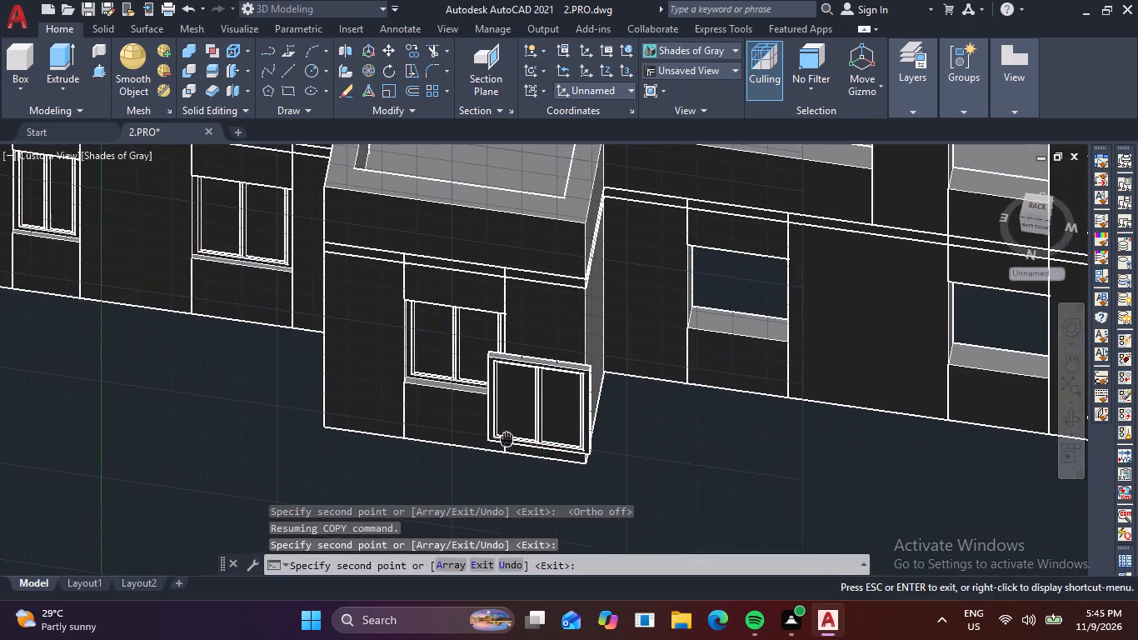
middle_drag(481, 439, 480, 439)
scroll(656, 367, up, 4)
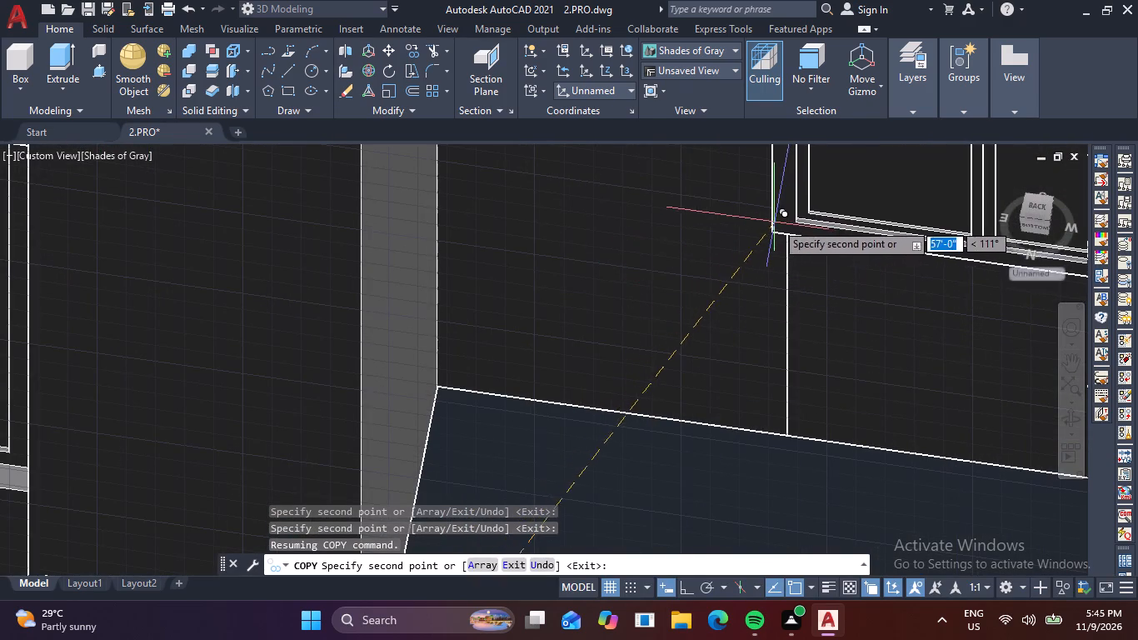
middle_drag(771, 234, 452, 502)
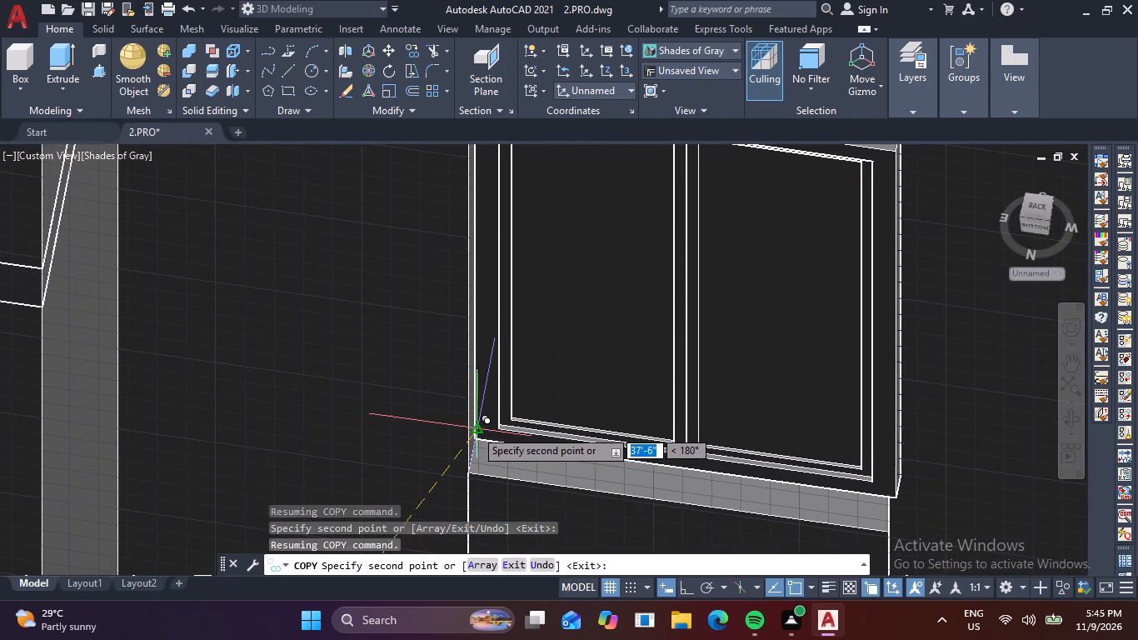
click(475, 429)
Place a further window copy in the last wide ground-floor opening, before the narrow window near the facade's end.
scroll(605, 440, down, 2)
middle_drag(757, 480, 303, 487)
scroll(480, 484, up, 1)
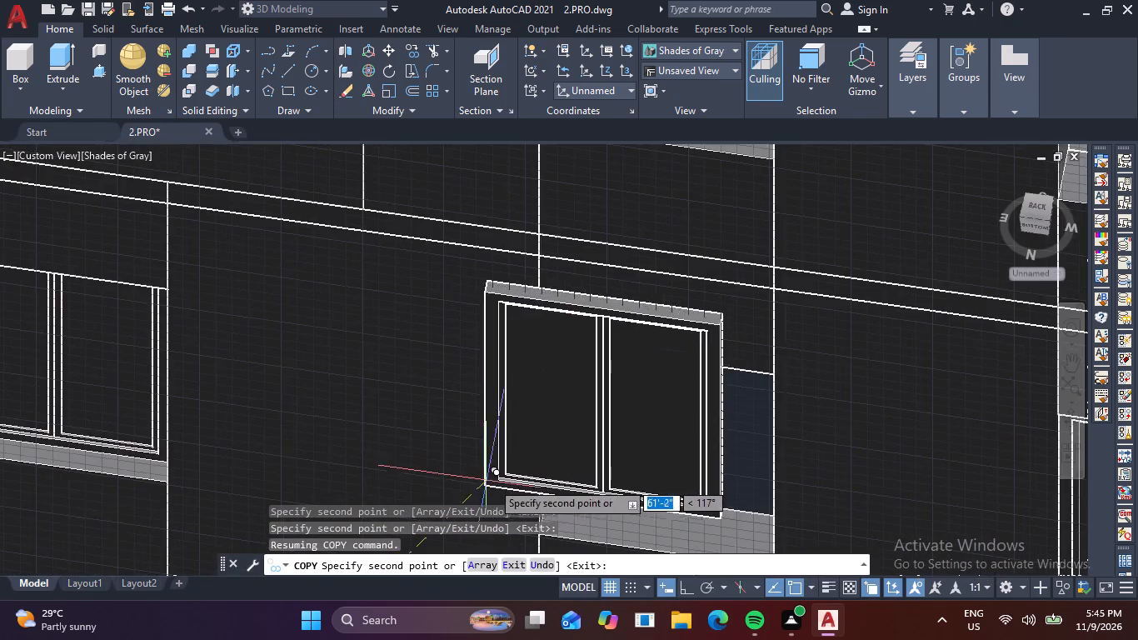
middle_drag(492, 482, 425, 378)
scroll(504, 408, up, 2)
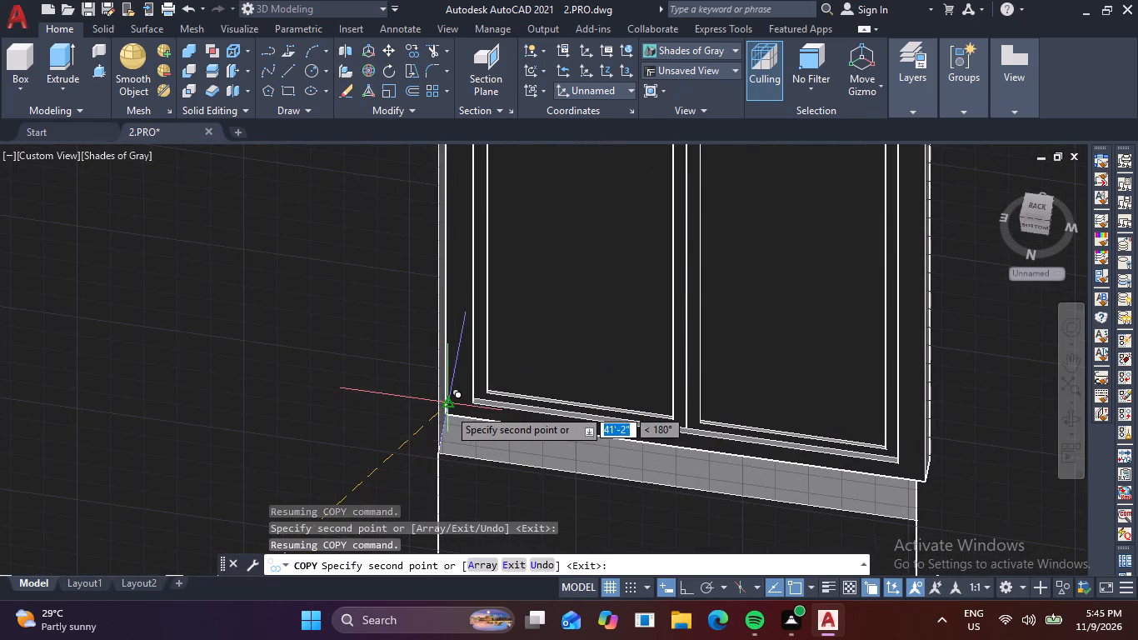
click(448, 408)
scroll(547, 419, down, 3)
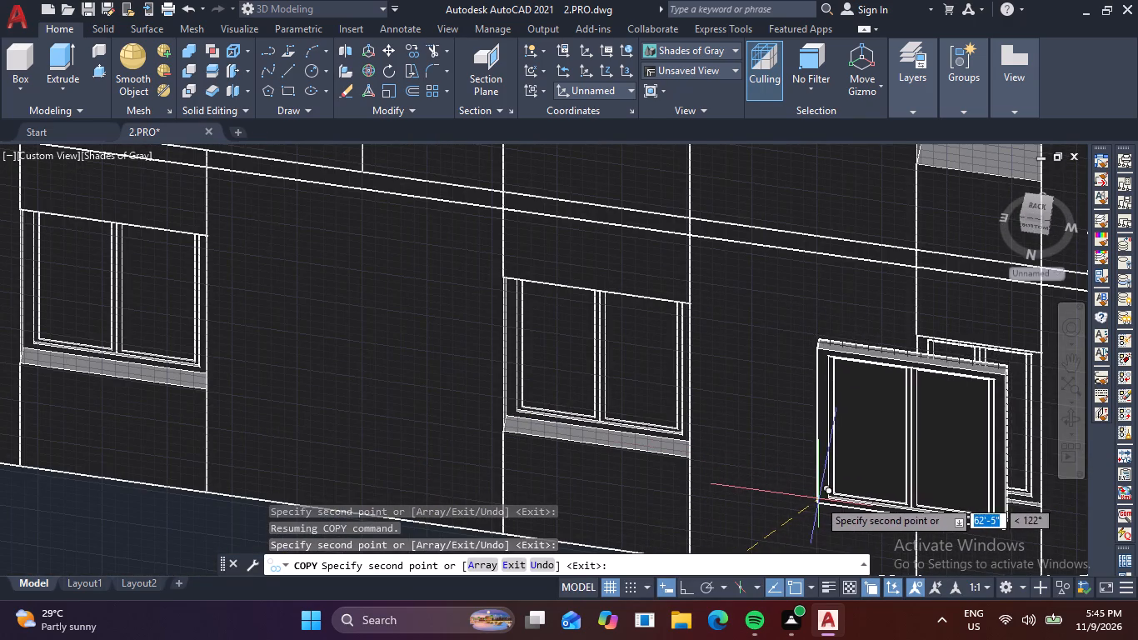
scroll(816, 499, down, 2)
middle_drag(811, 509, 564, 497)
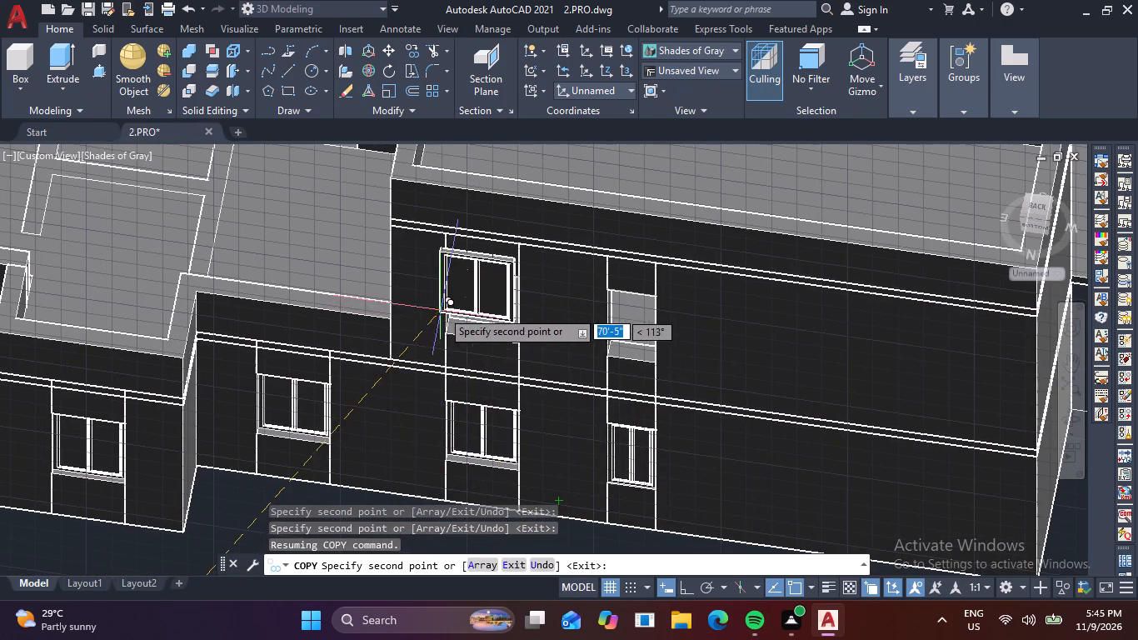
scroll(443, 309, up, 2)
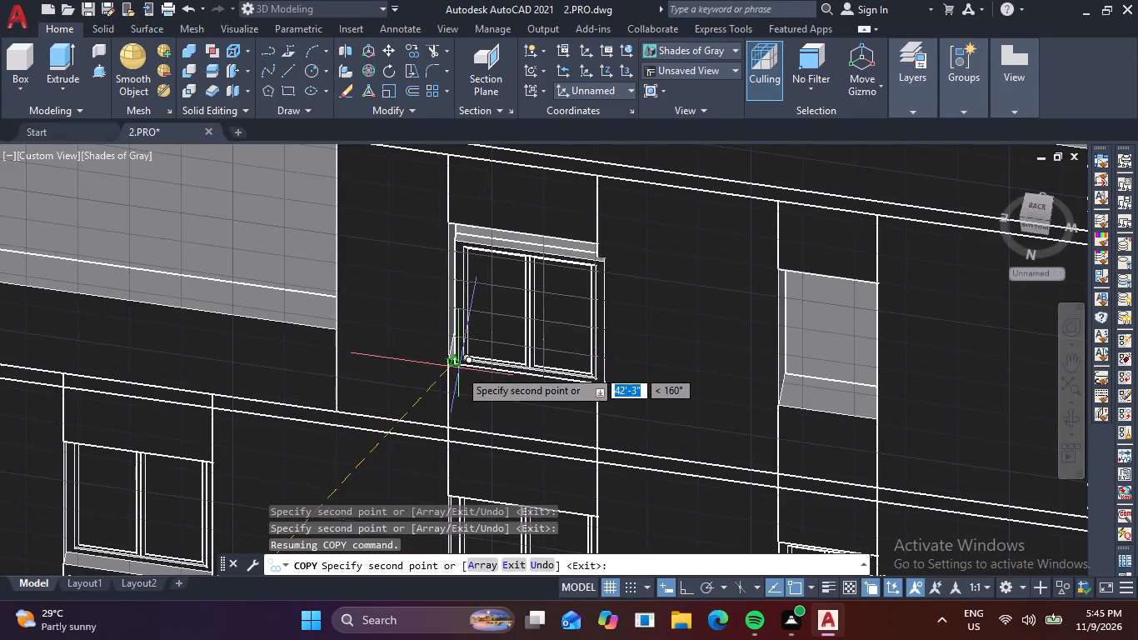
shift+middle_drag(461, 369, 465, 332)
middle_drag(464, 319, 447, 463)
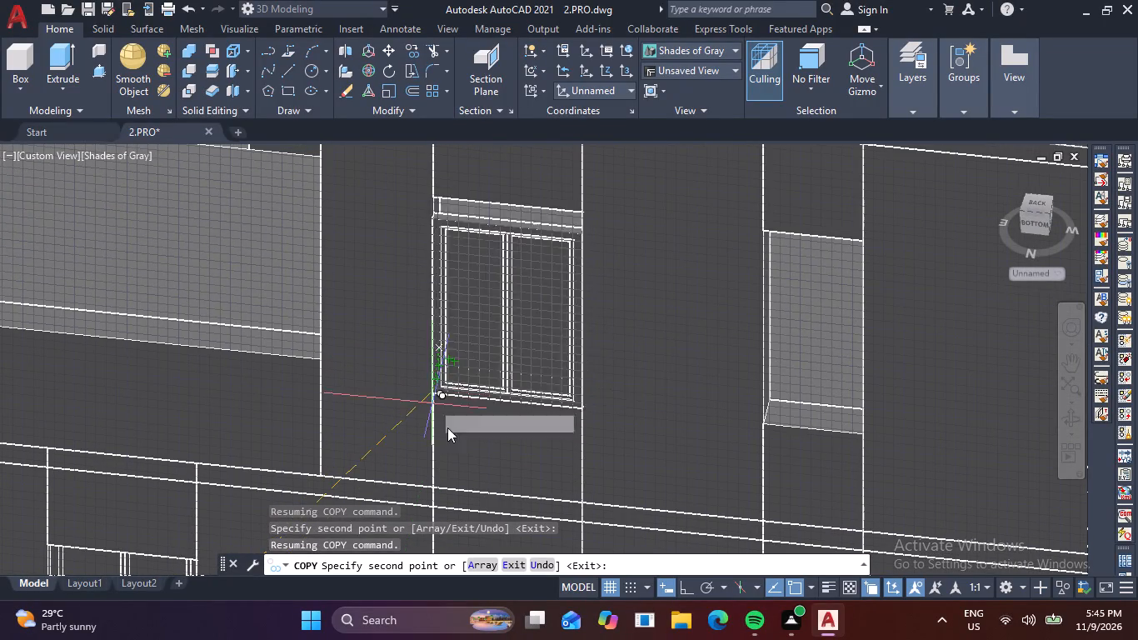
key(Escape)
Examine the fitted ground-floor windows and the upper-storey openings along the facade.
scroll(412, 526, down, 3)
middle_drag(419, 512, 441, 302)
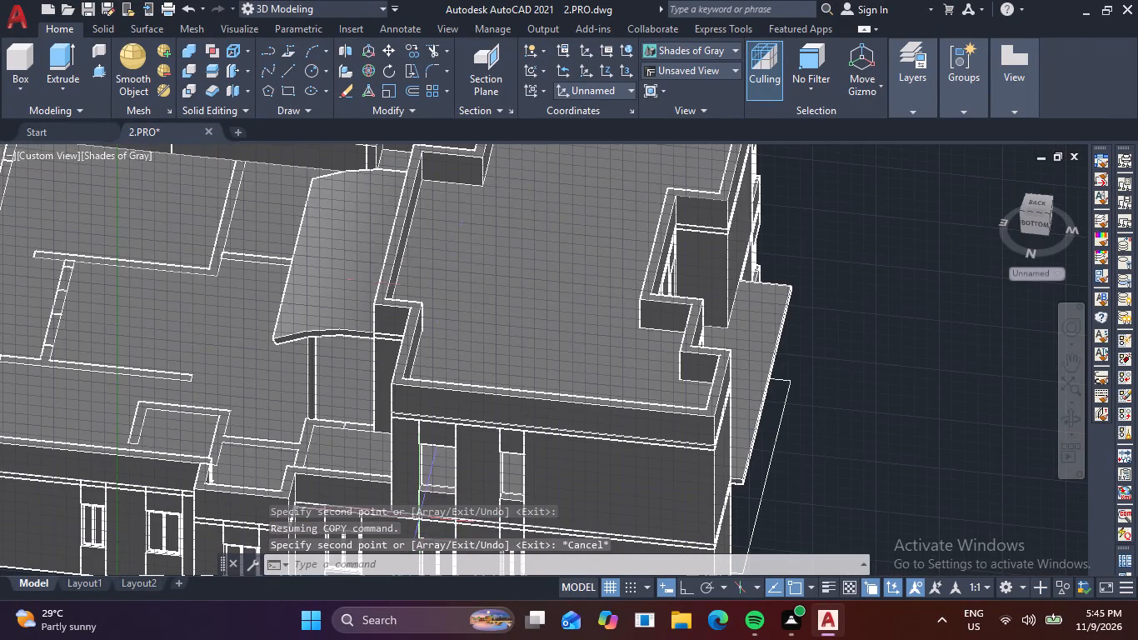
middle_drag(441, 302, 444, 292)
middle_drag(412, 434, 495, 183)
scroll(519, 323, up, 4)
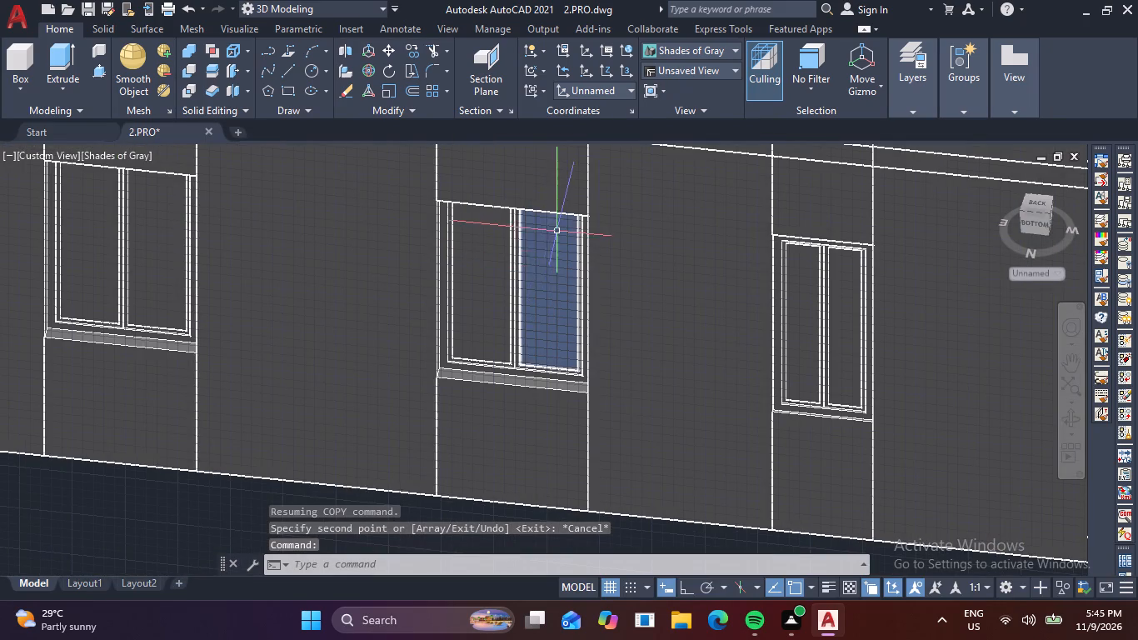
shift+middle_drag(473, 393, 497, 321)
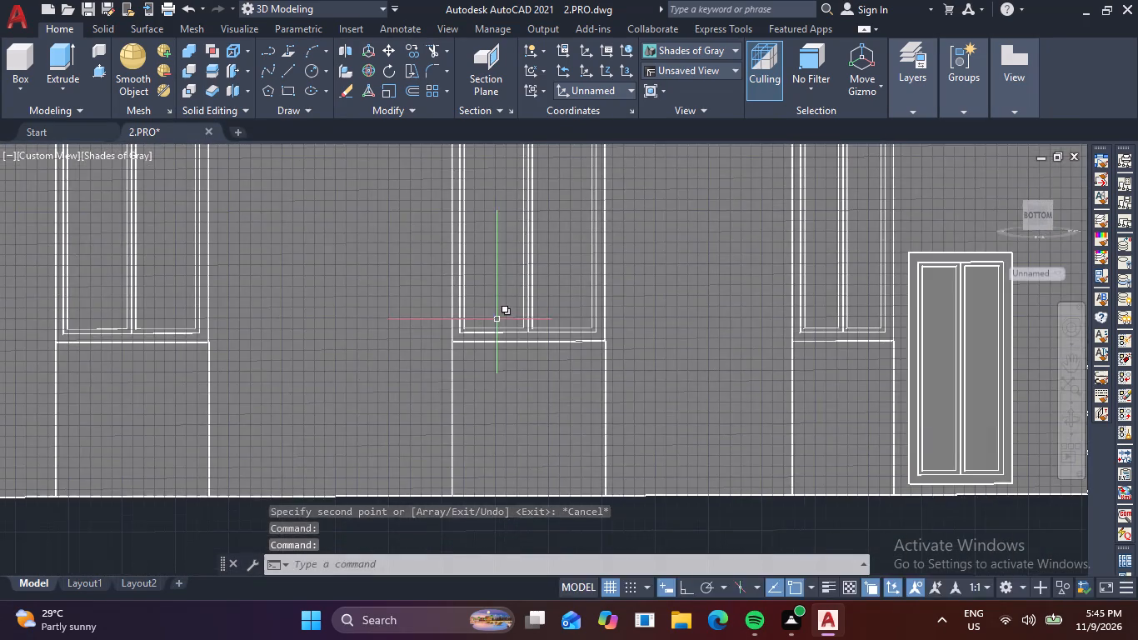
middle_drag(497, 322, 477, 523)
middle_drag(397, 469, 891, 364)
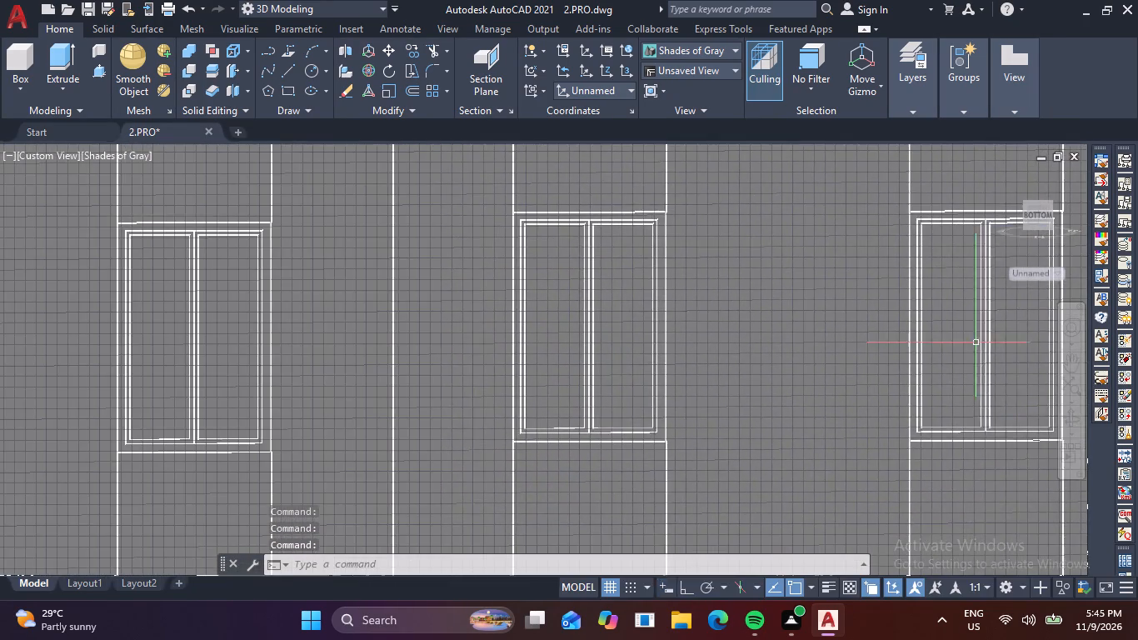
scroll(372, 346, down, 3)
middle_drag(486, 321, 449, 350)
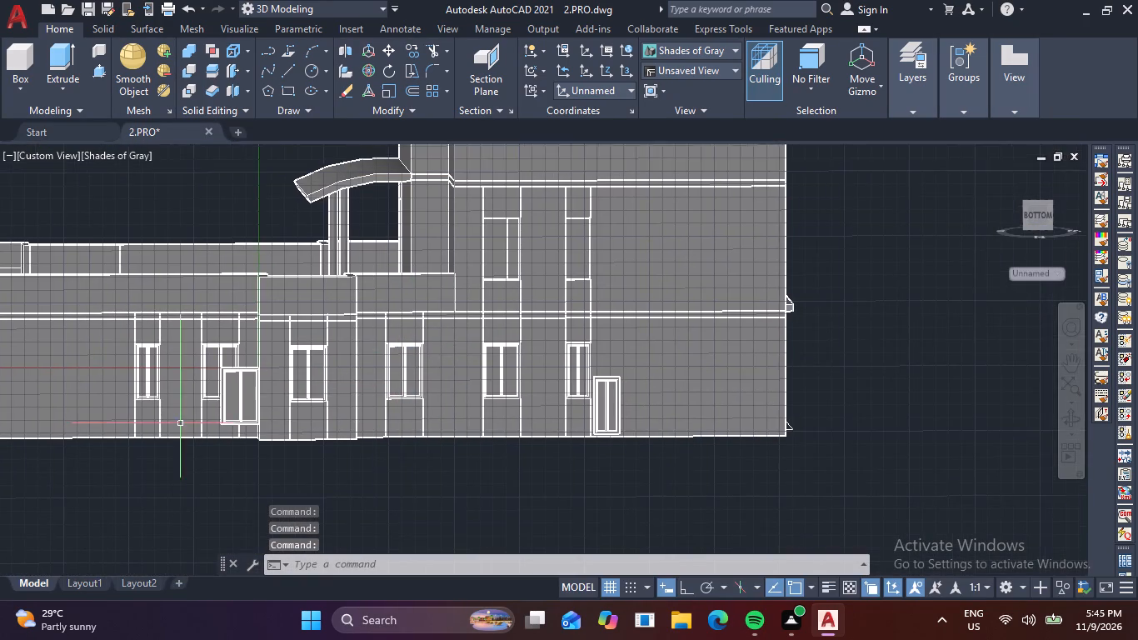
scroll(158, 427, up, 3)
shift+middle_drag(499, 285, 500, 328)
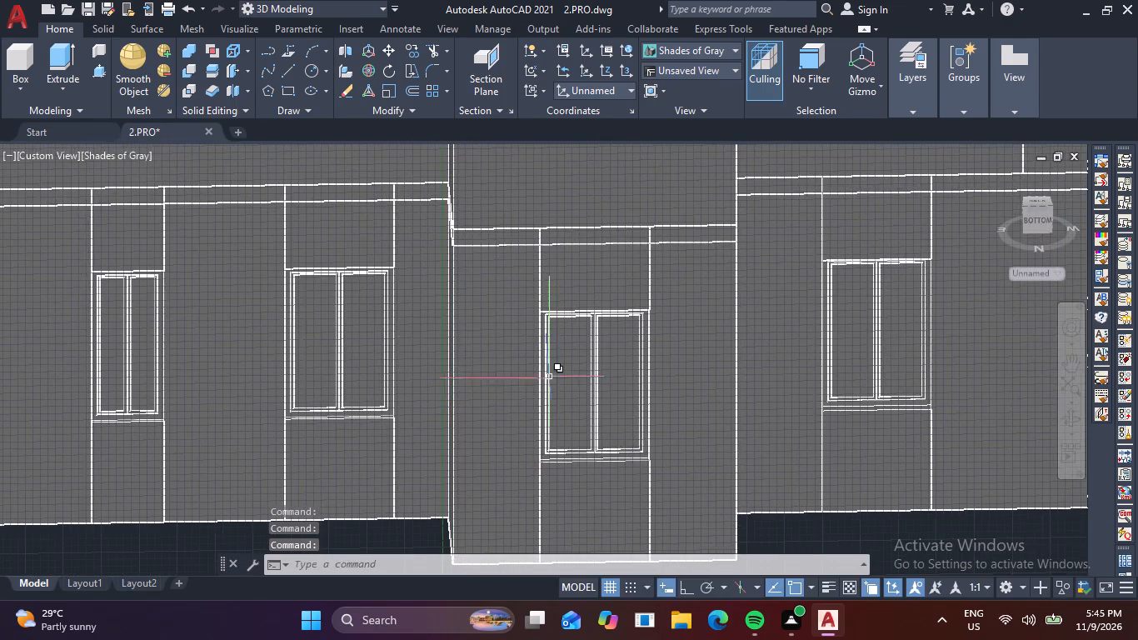
Delete the two source windows, wide and narrow, standing in front of the facade.
middle_drag(547, 383, 402, 197)
scroll(407, 203, down, 2)
drag(217, 312, 228, 314)
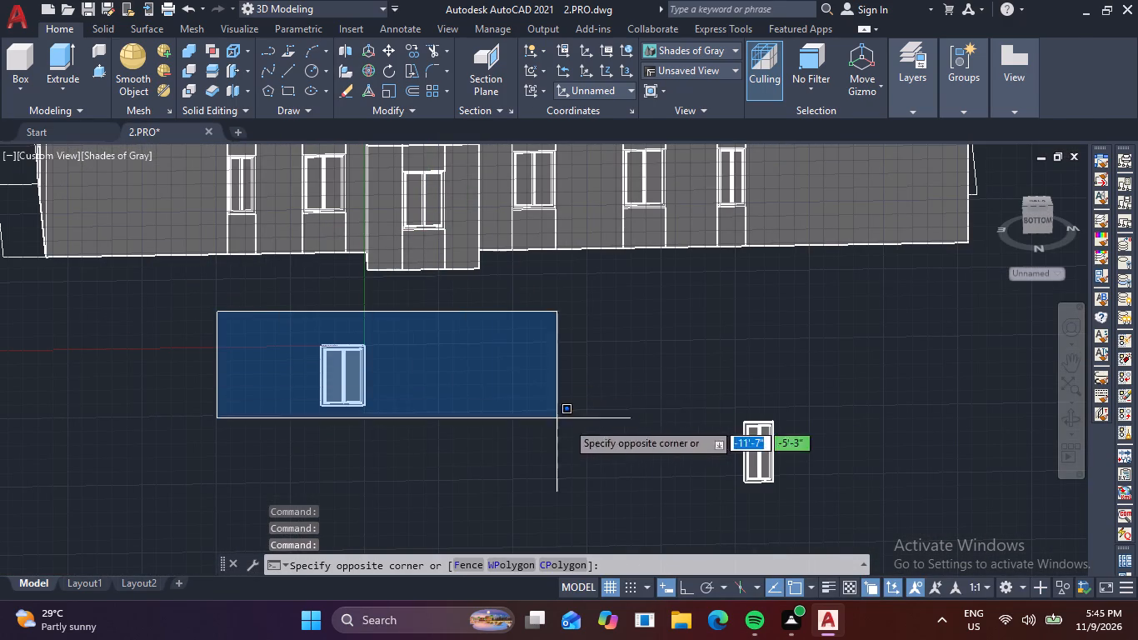
click(826, 506)
key(Delete)
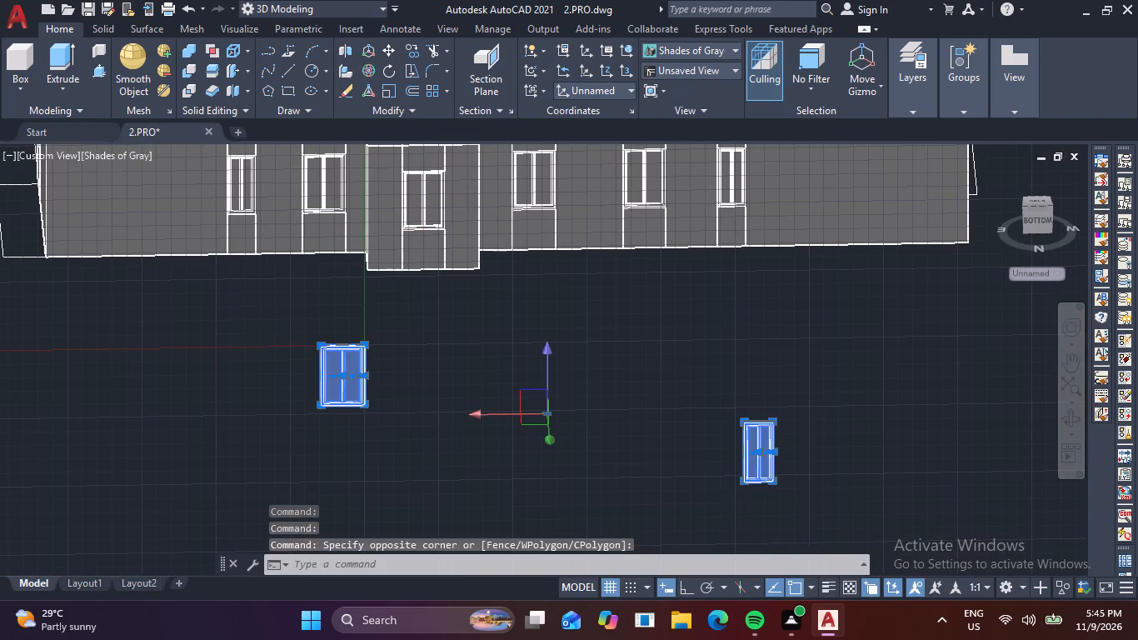
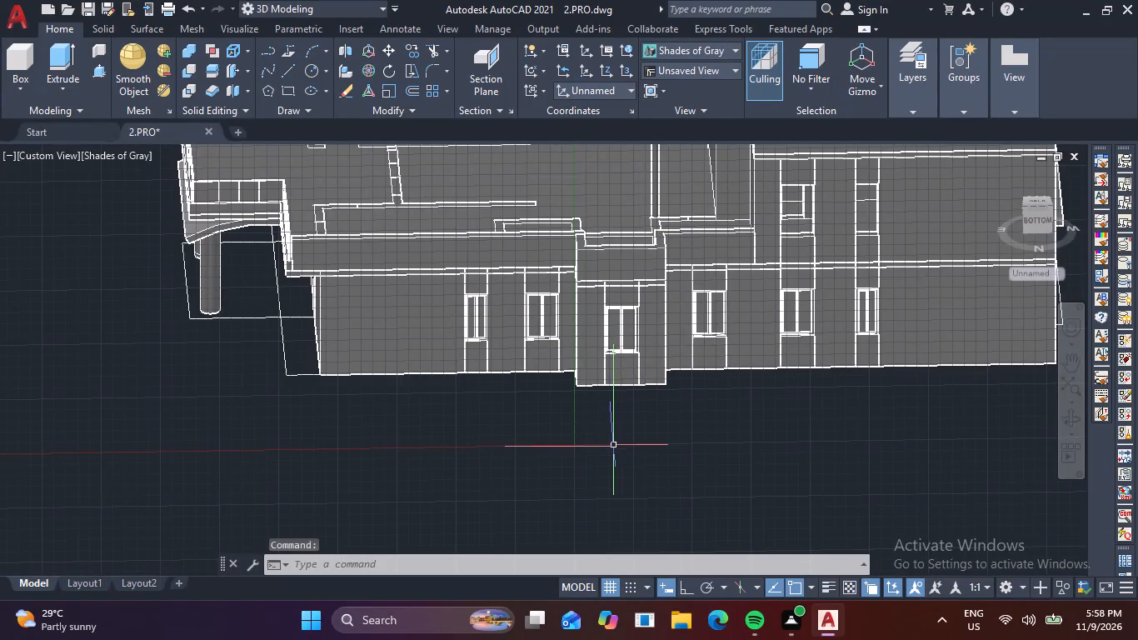
Examine the upper-storey window openings beyond the projecting block, ending at the top of the wide opening.
shift+middle_drag(615, 452, 659, 477)
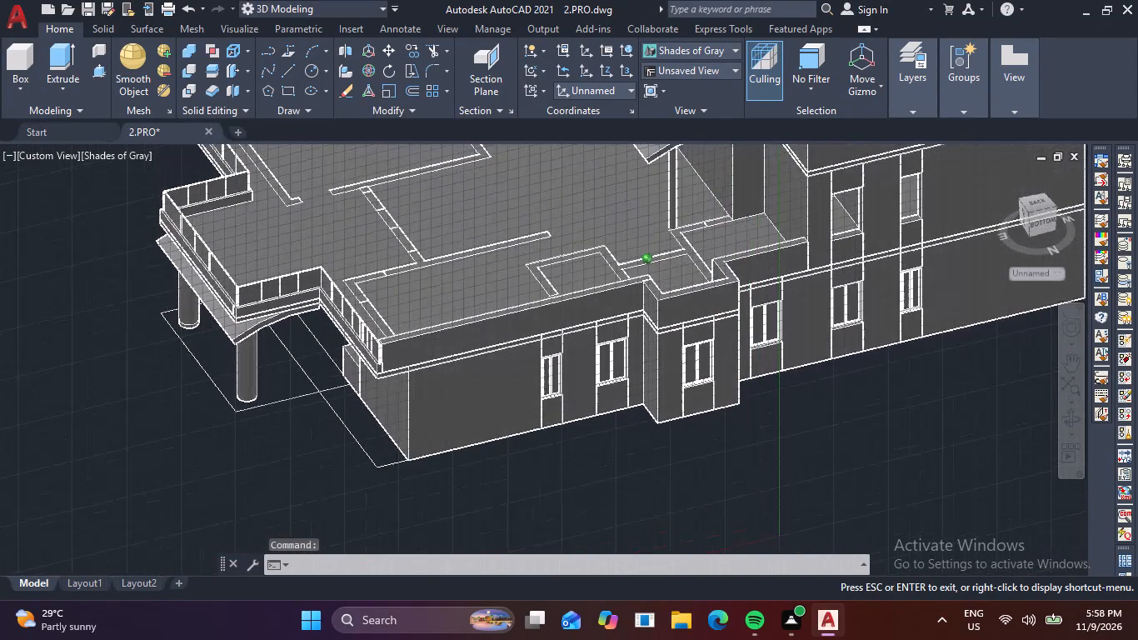
shift+middle_drag(659, 477, 660, 477)
middle_drag(691, 446, 572, 471)
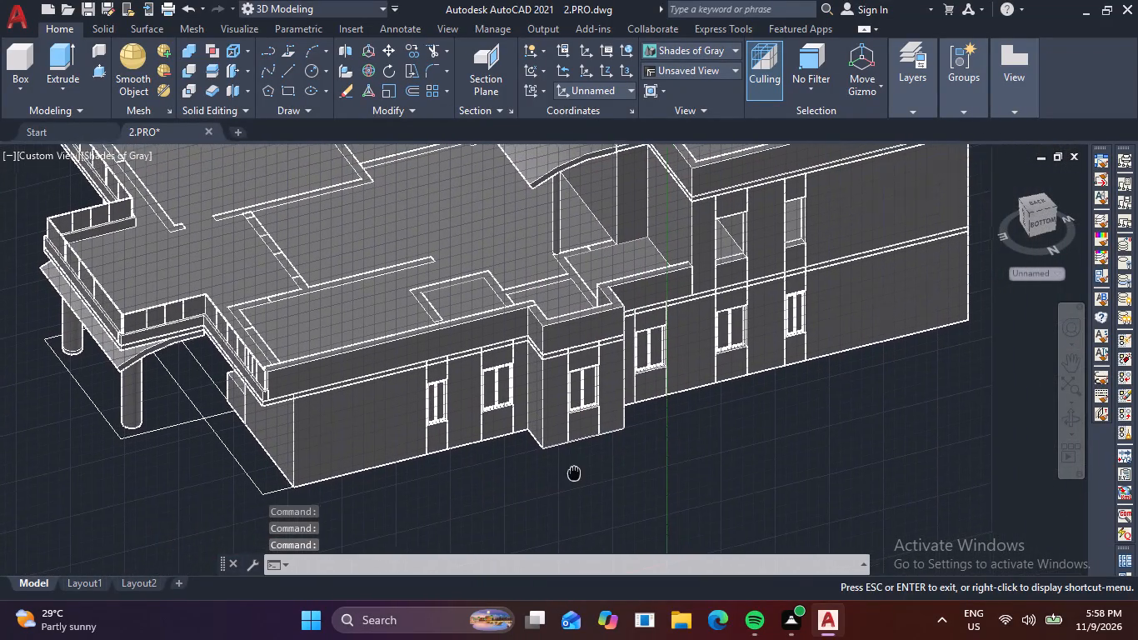
middle_drag(572, 471, 542, 477)
scroll(621, 319, up, 1)
middle_drag(701, 349, 643, 372)
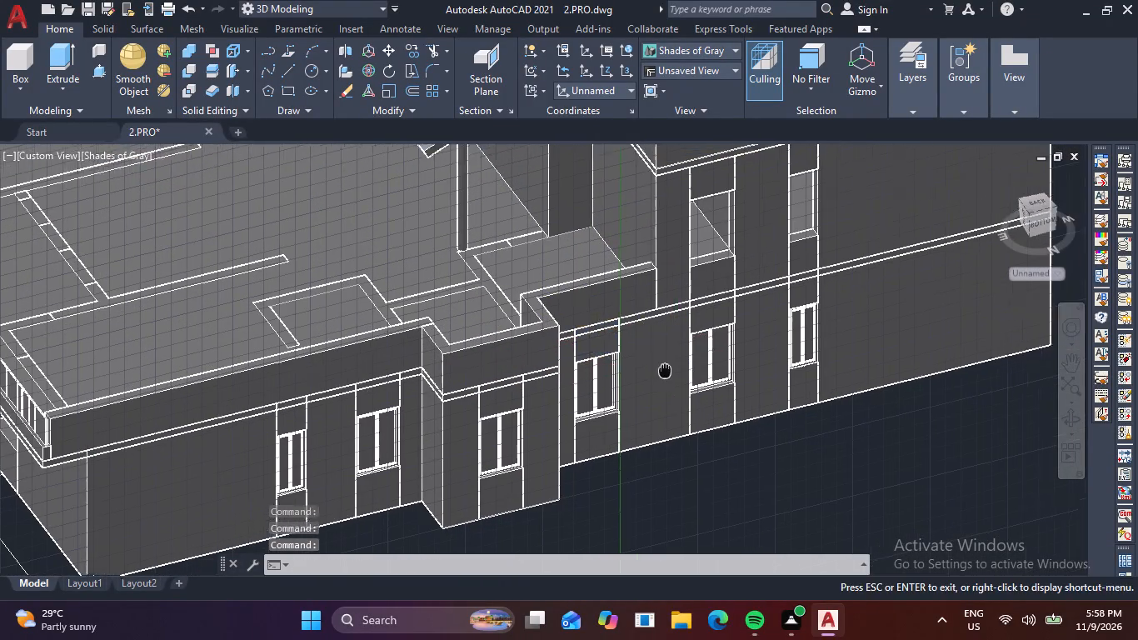
middle_drag(643, 372, 470, 447)
scroll(472, 446, up, 1)
scroll(499, 272, up, 2)
shift+middle_drag(617, 342, 605, 350)
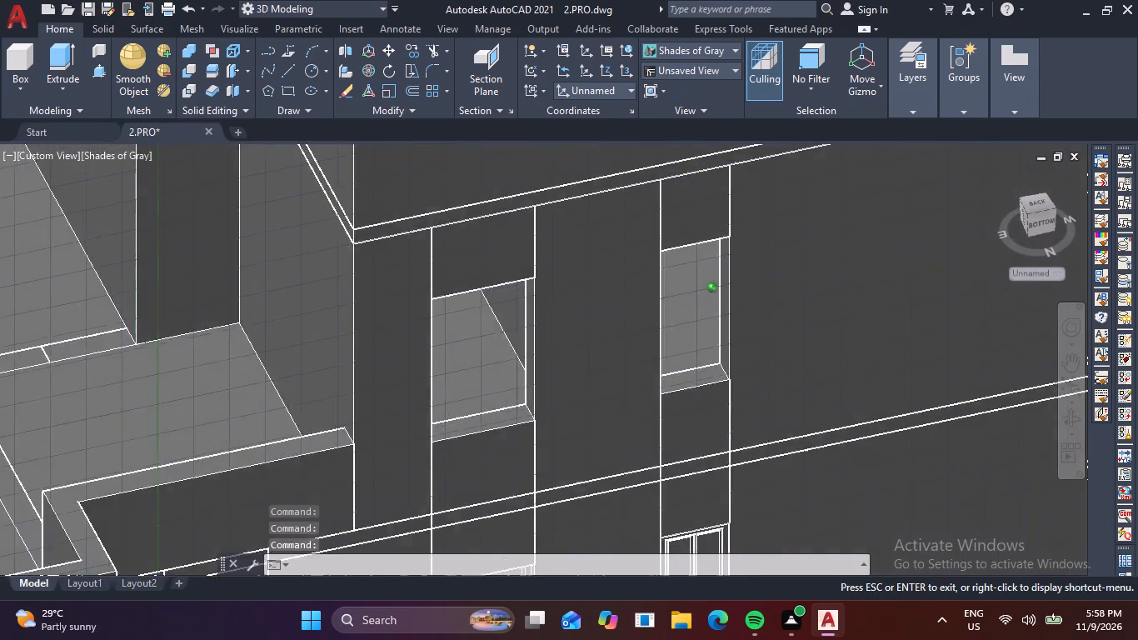
shift+middle_drag(605, 350, 591, 353)
scroll(376, 317, up, 4)
middle_drag(347, 327, 482, 287)
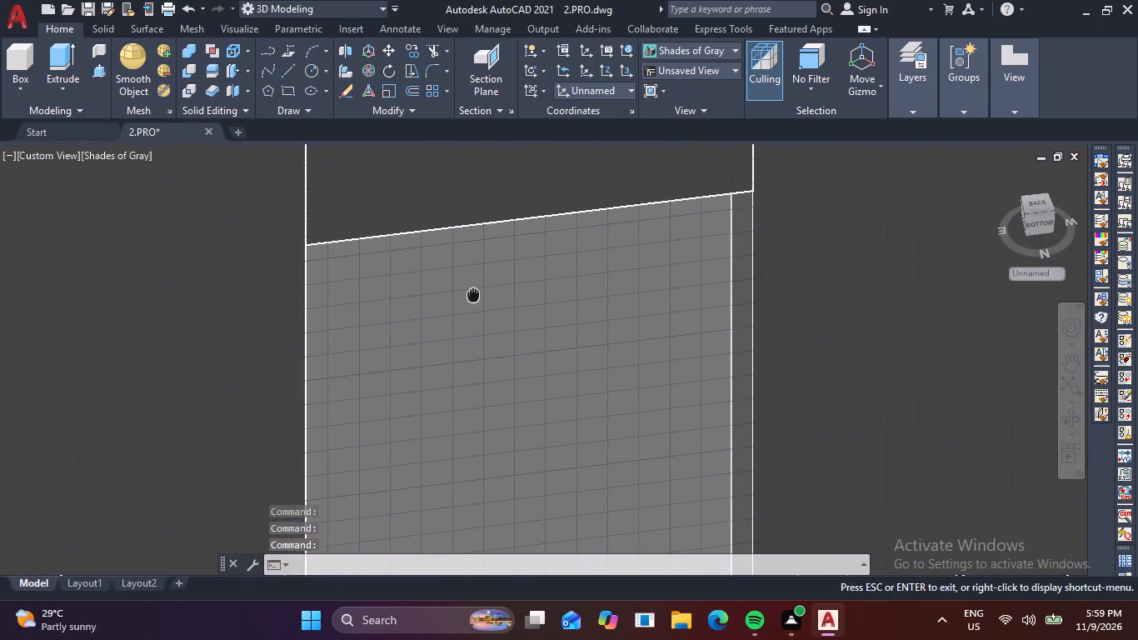
middle_drag(482, 287, 480, 287)
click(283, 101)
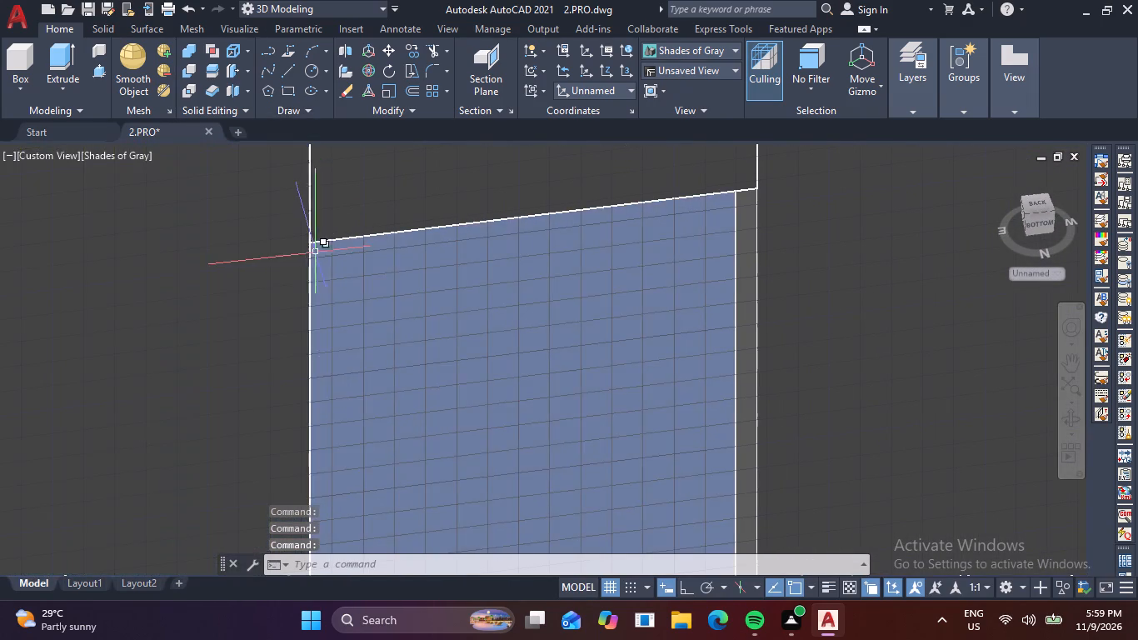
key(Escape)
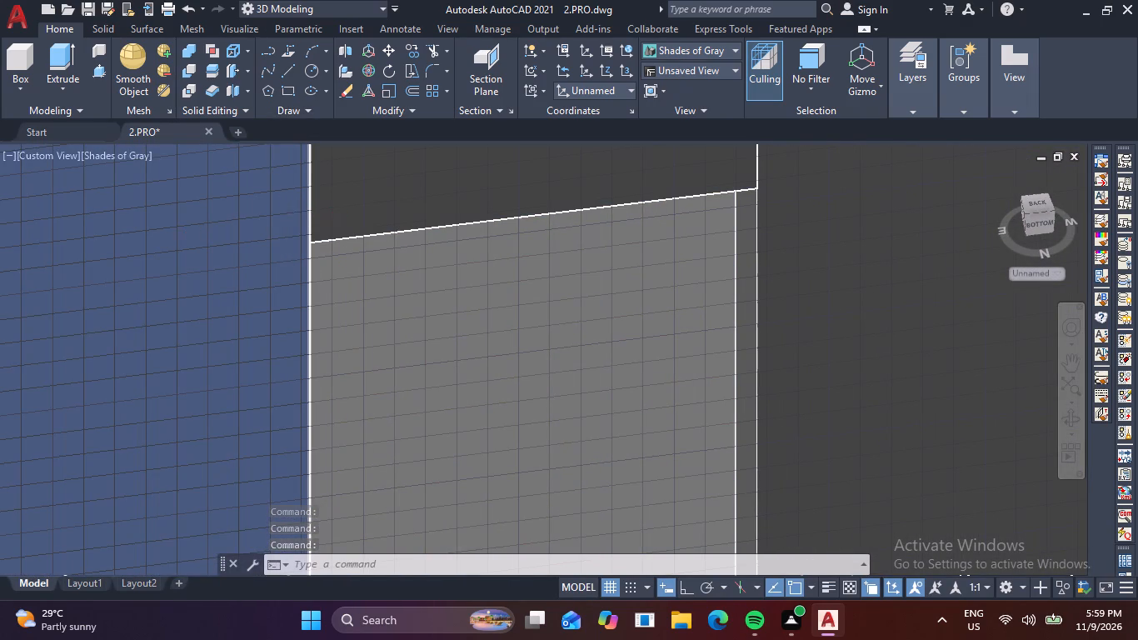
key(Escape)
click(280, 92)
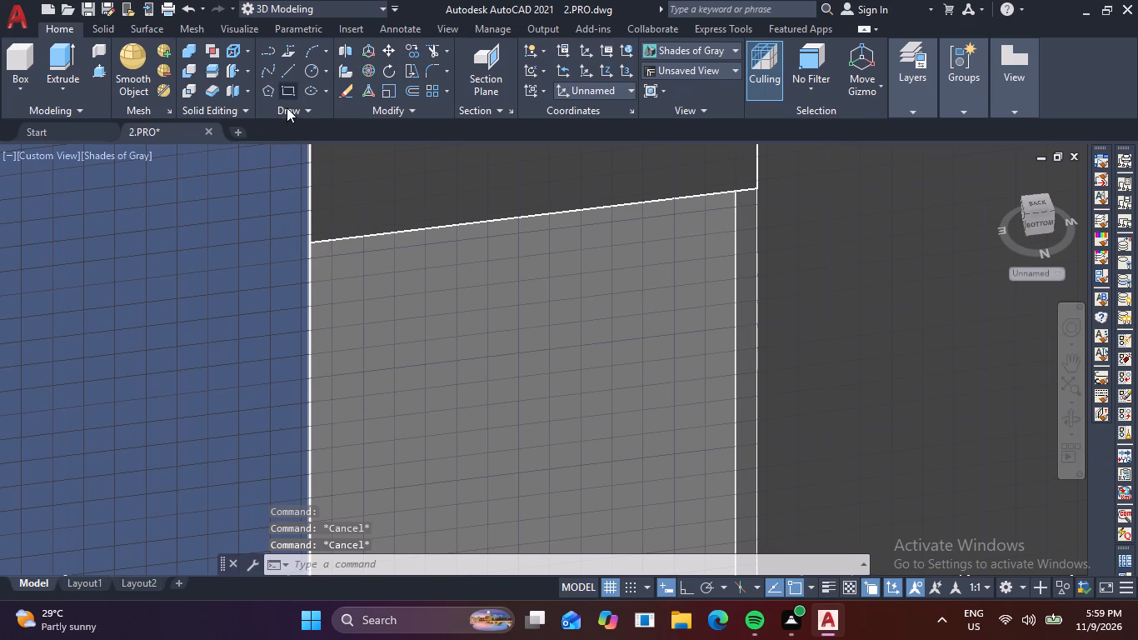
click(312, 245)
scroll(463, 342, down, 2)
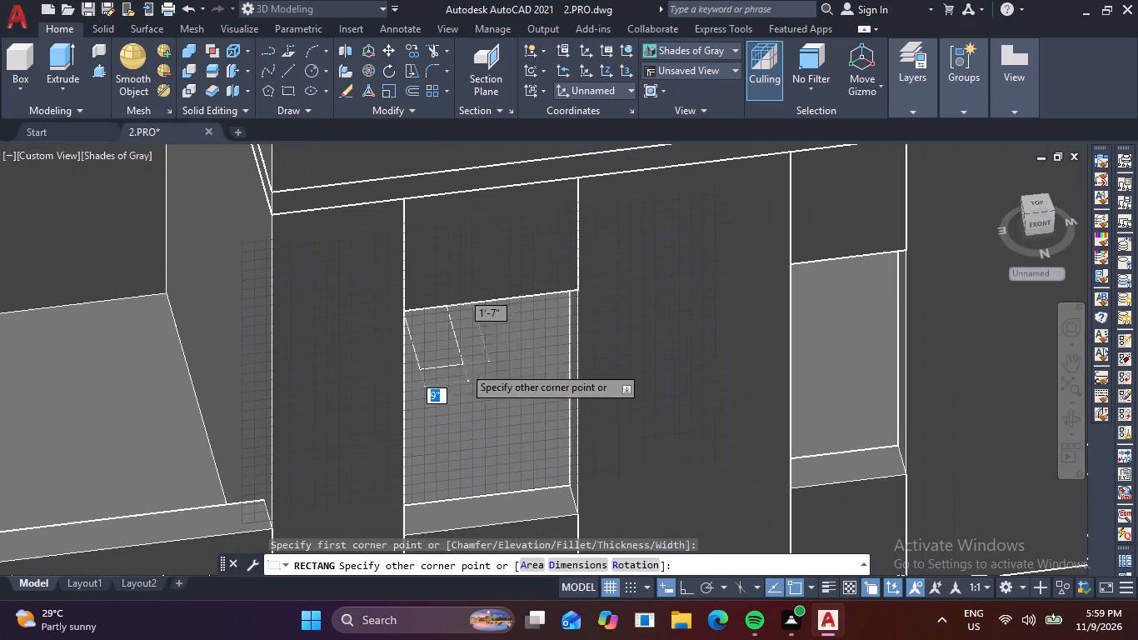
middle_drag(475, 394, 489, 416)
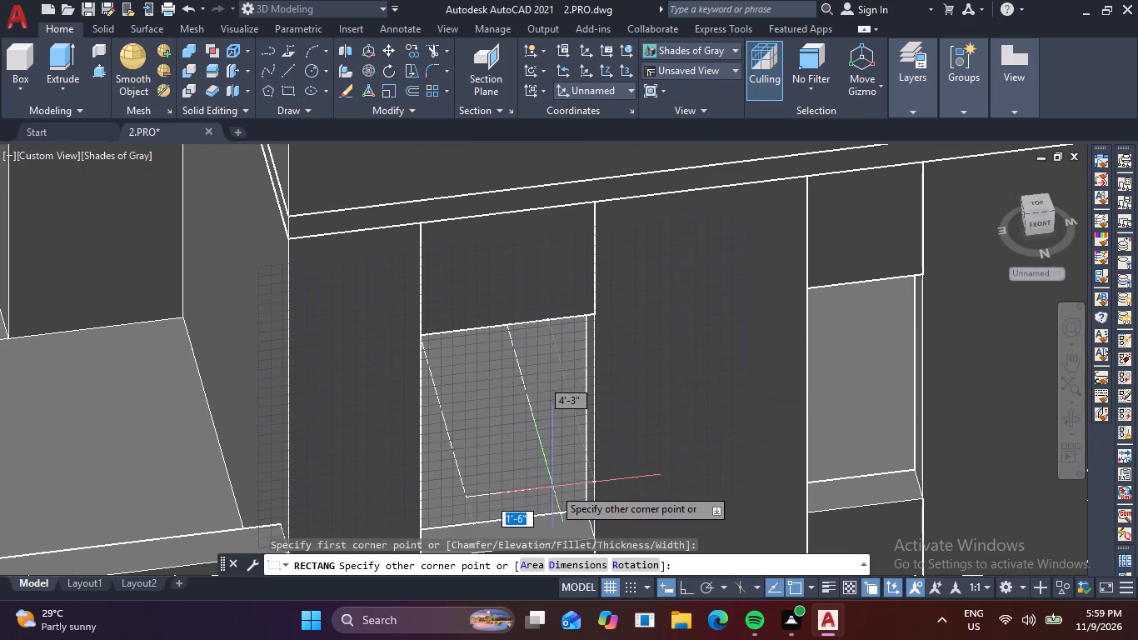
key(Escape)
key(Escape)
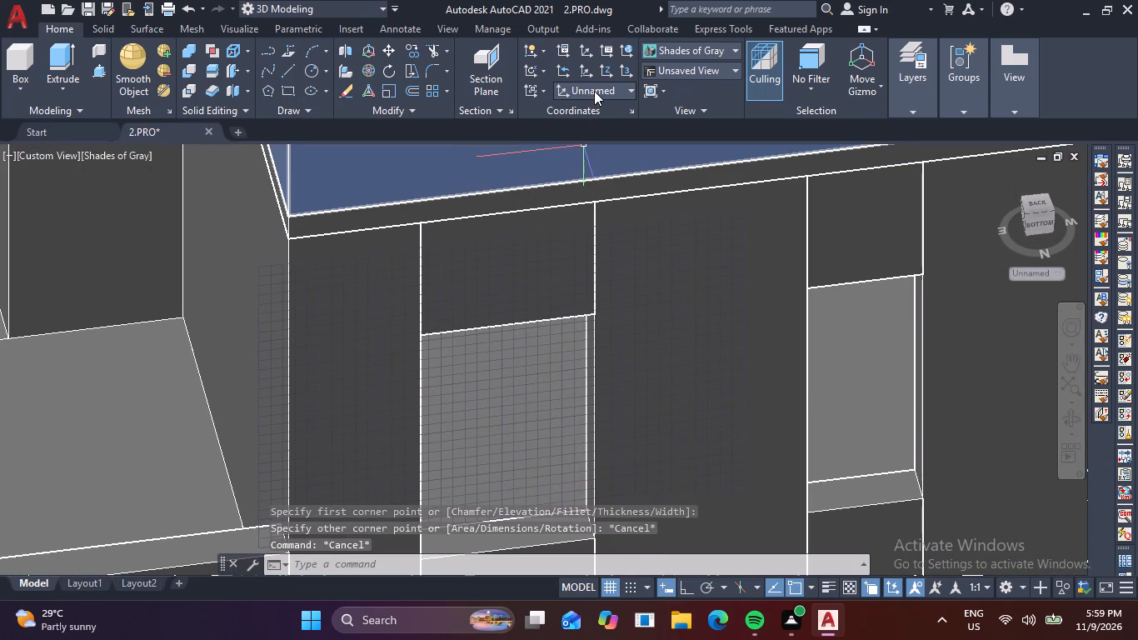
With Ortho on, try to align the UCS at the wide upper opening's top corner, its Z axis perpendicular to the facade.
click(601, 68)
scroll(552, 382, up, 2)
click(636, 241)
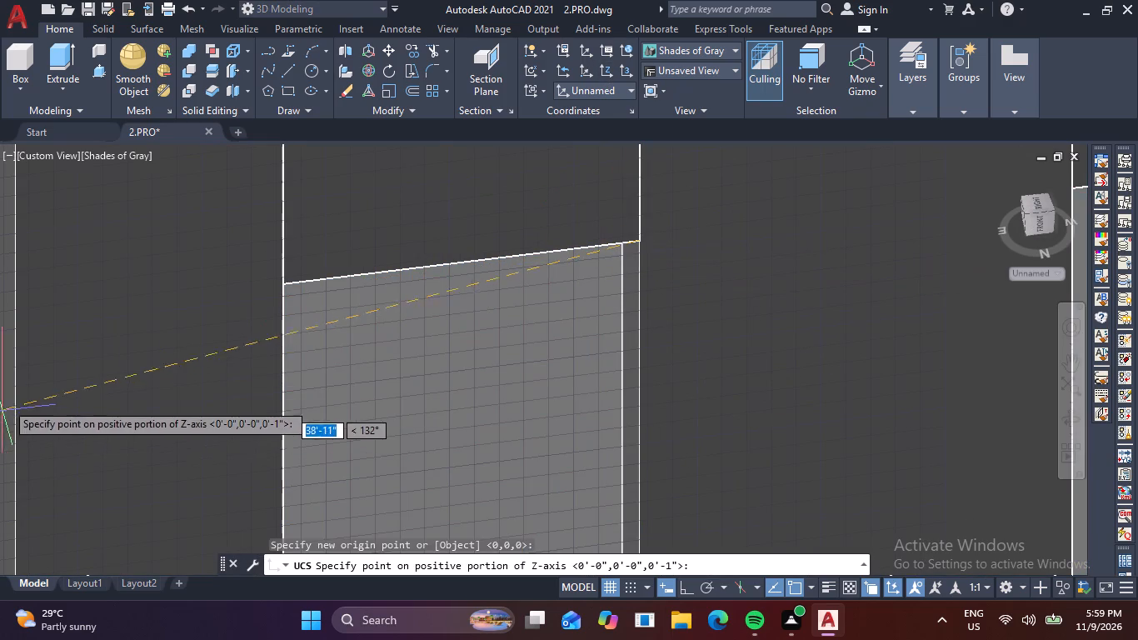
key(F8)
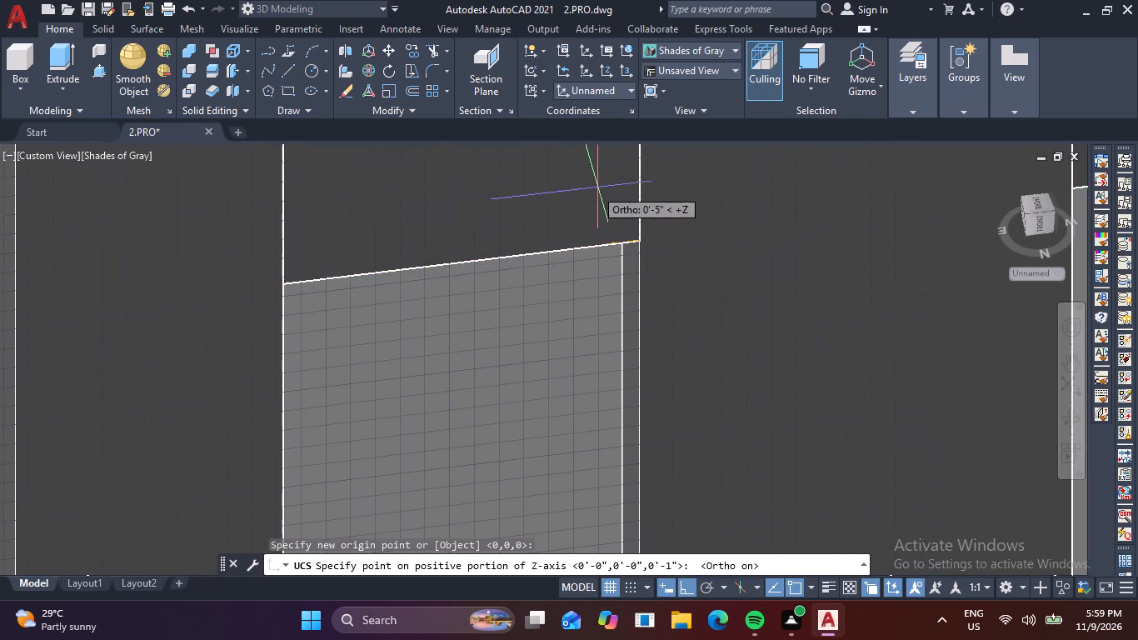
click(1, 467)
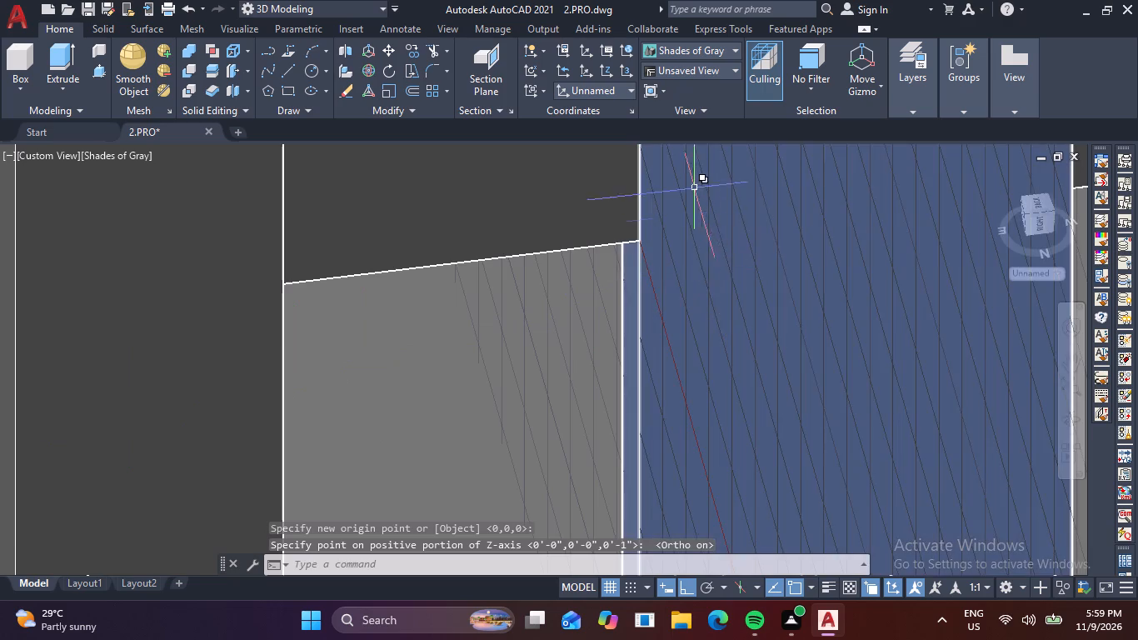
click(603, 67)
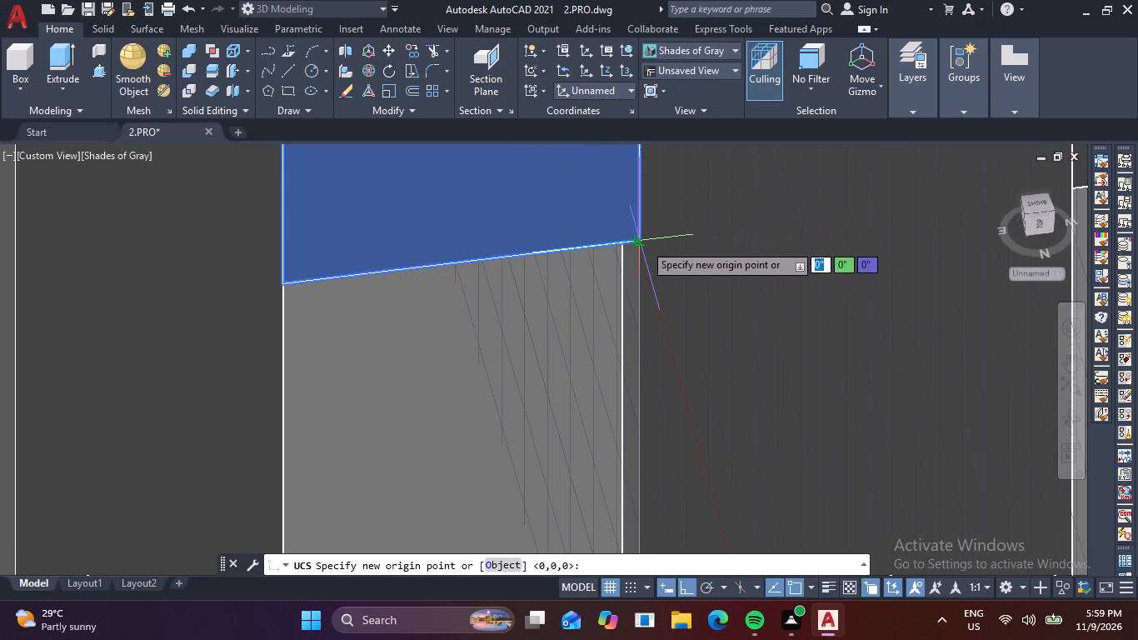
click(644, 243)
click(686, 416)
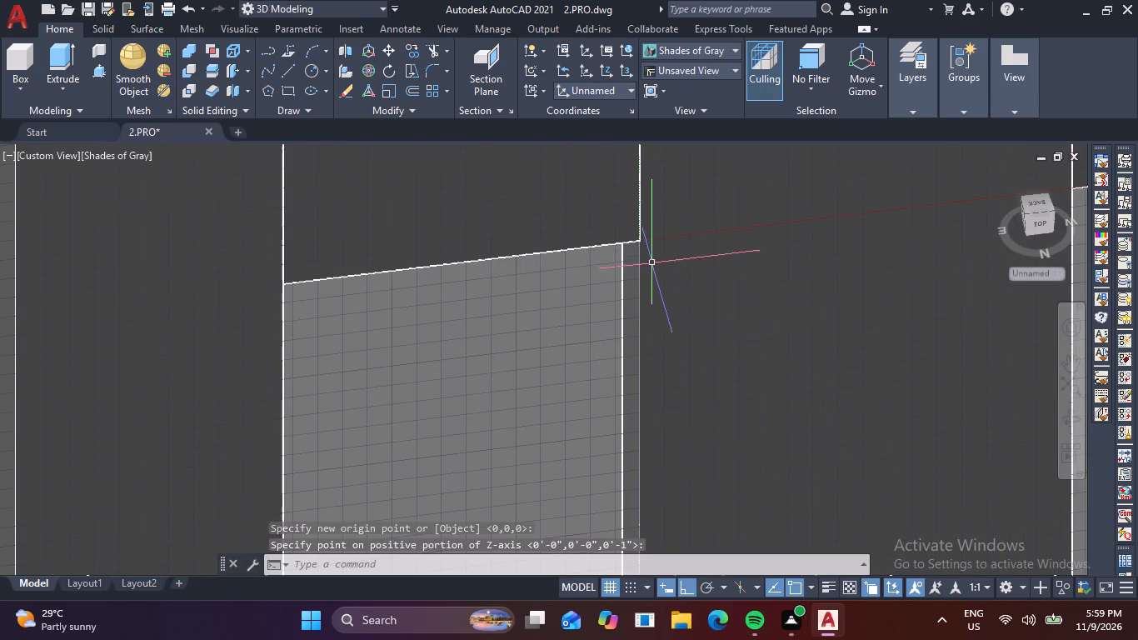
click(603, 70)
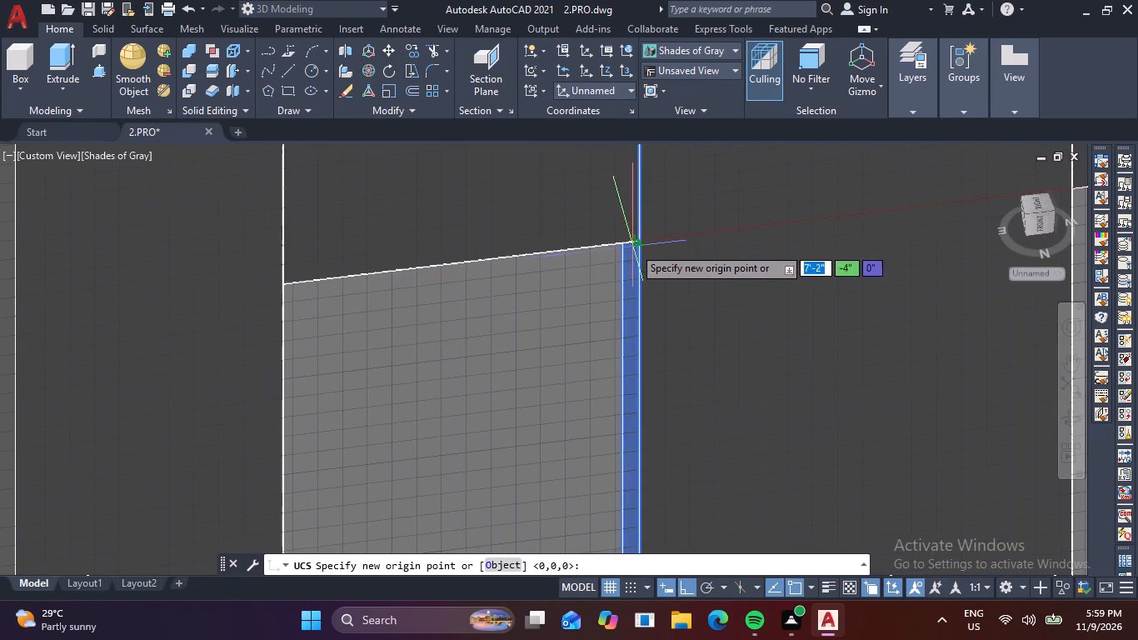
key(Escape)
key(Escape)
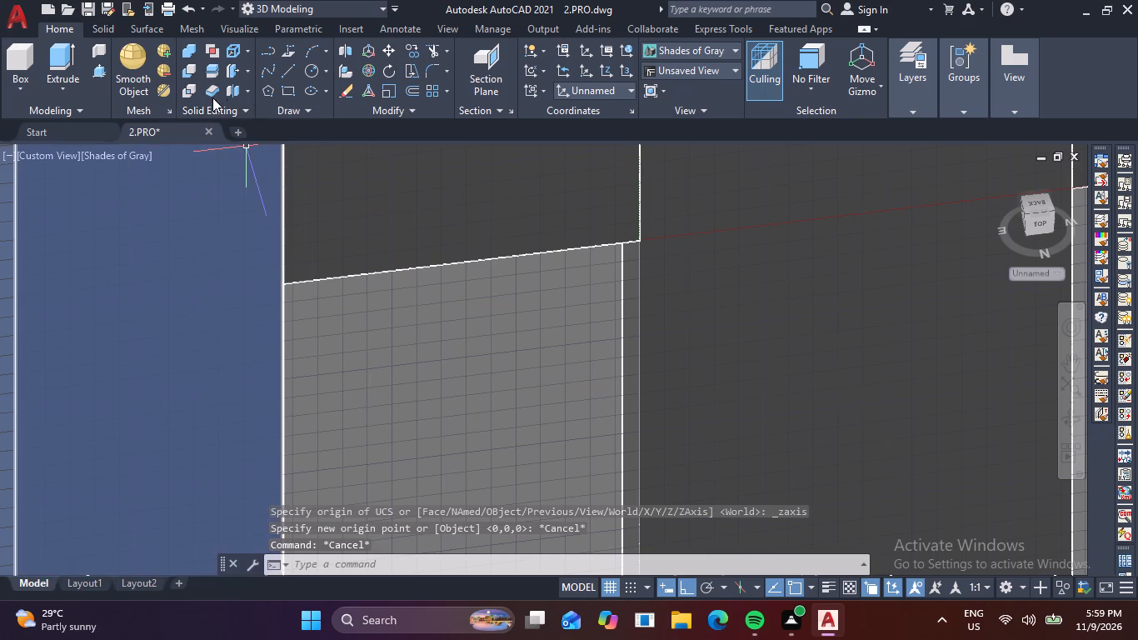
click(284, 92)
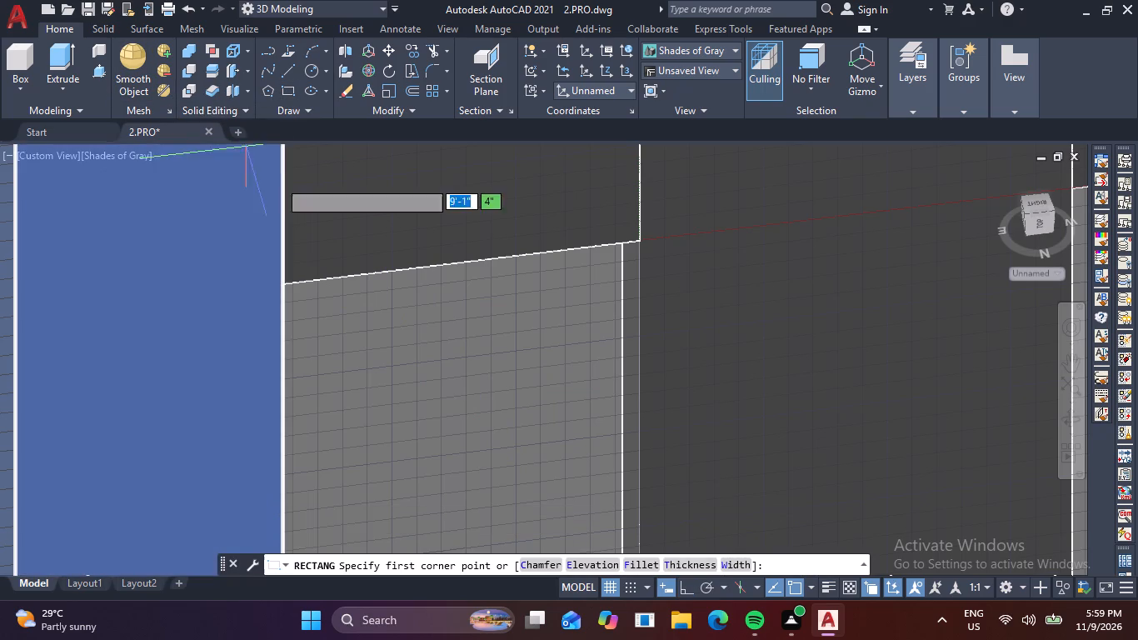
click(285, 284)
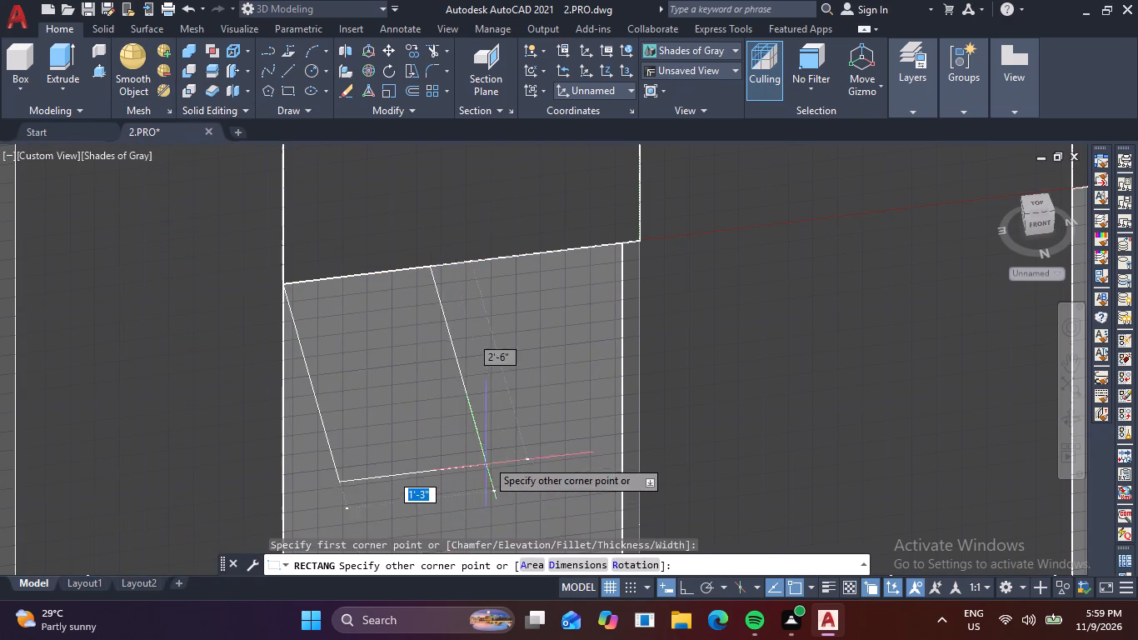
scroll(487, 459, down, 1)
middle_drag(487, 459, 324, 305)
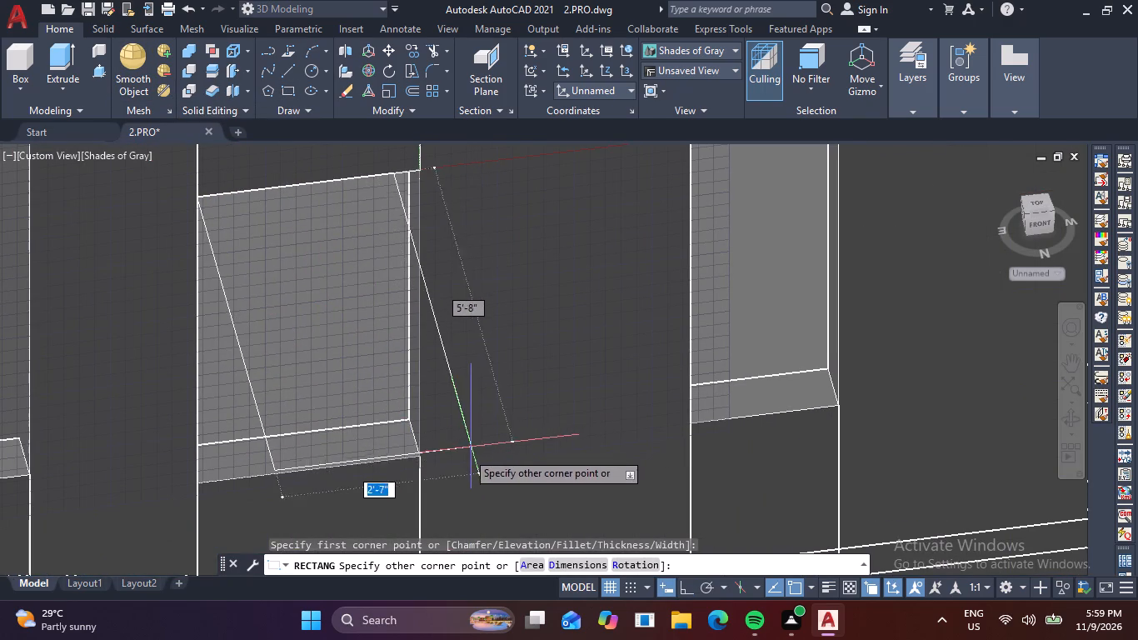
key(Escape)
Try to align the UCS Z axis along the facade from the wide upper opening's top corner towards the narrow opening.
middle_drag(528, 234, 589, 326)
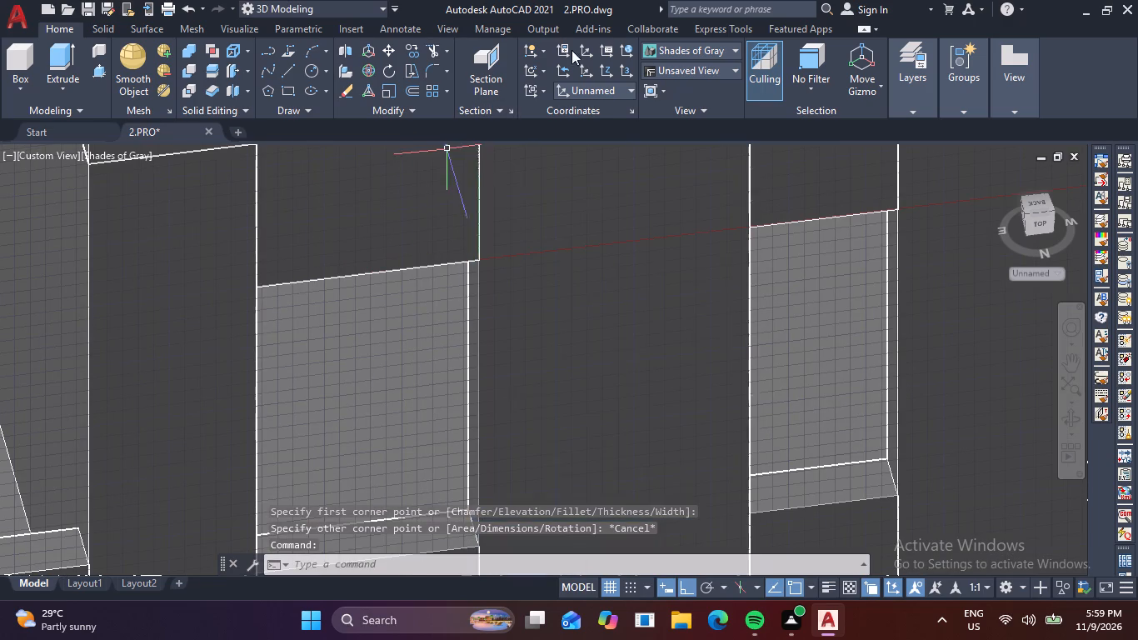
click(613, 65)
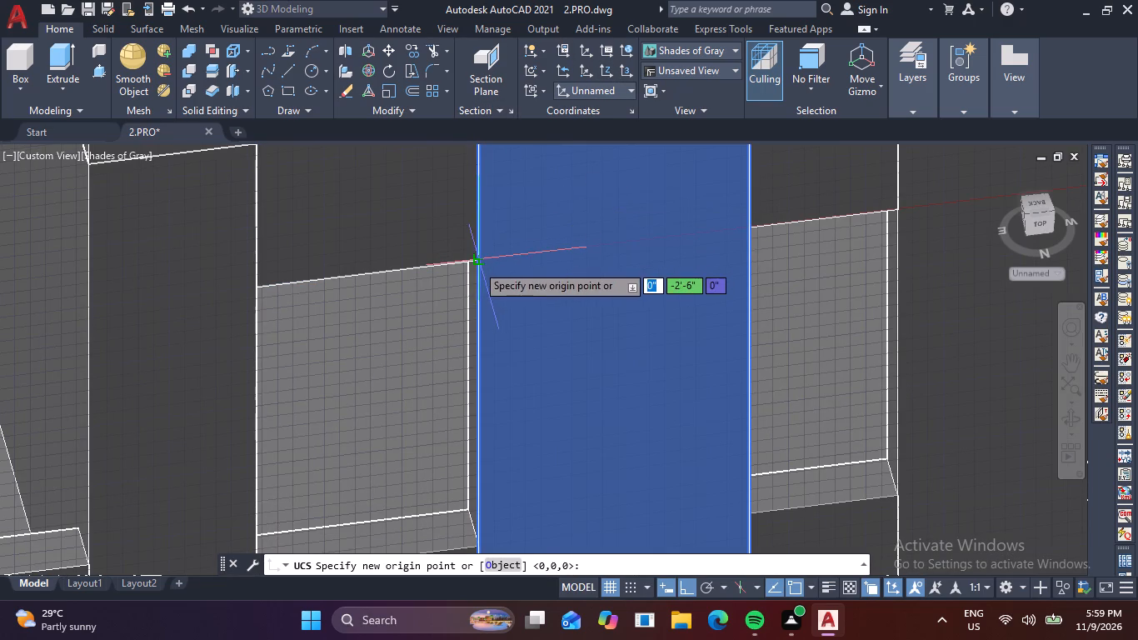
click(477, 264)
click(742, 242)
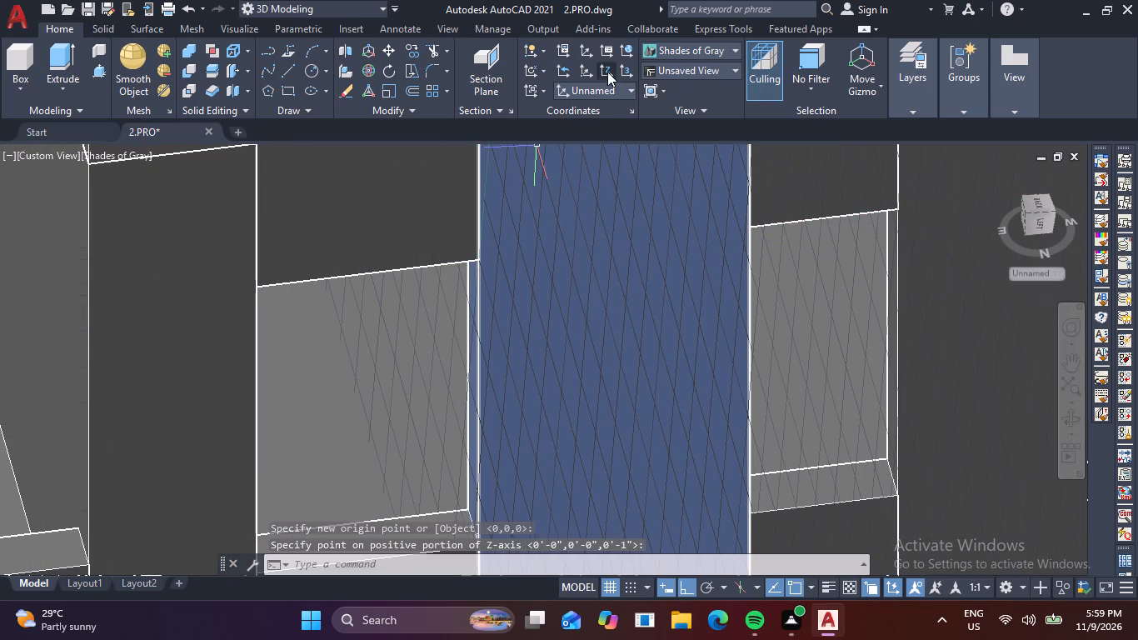
Set the UCS origin at the wide upper-storey opening's top corner, with the Z axis pointing up along the wall edge.
click(606, 68)
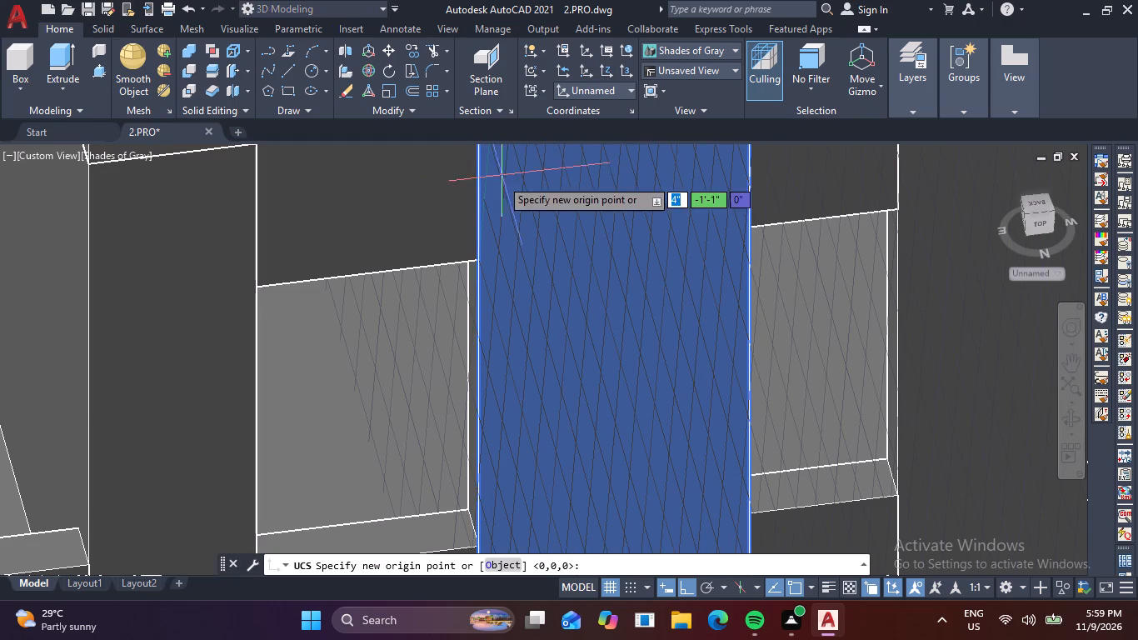
click(479, 260)
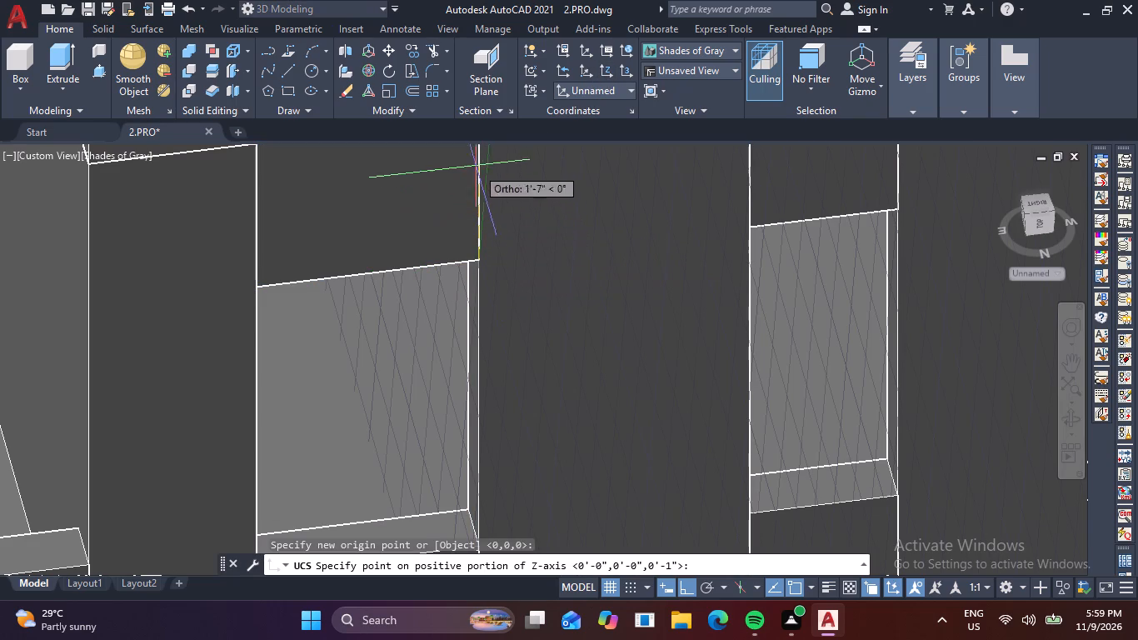
click(483, 137)
click(482, 175)
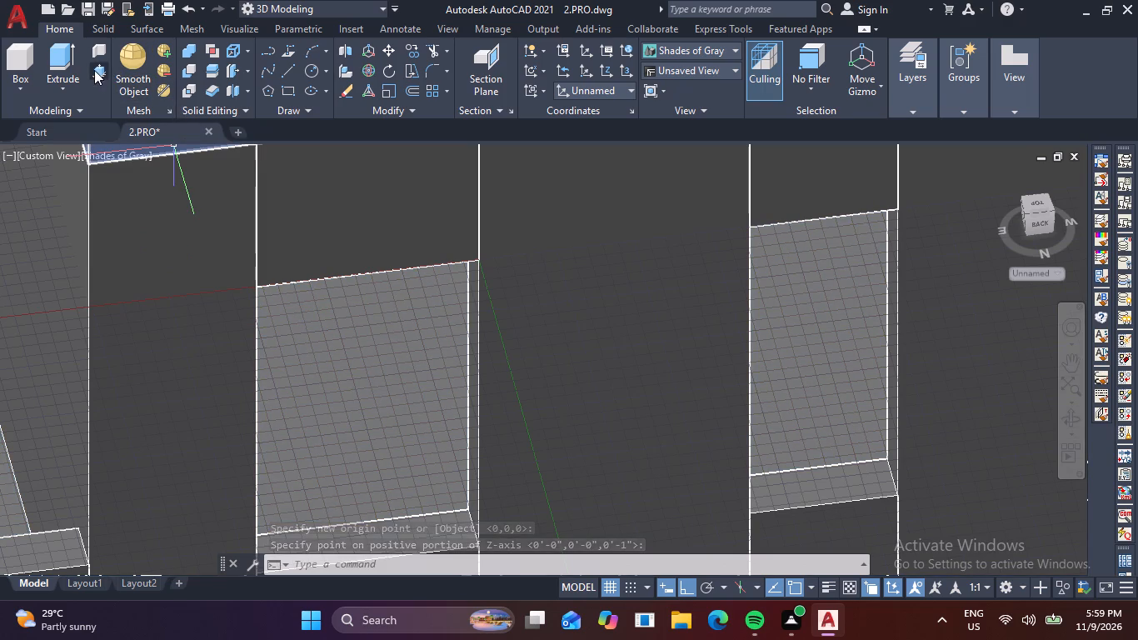
Draw a rectangle covering the wide upper-storey window opening, from its top corner to the diagonally opposite bottom corner.
click(290, 93)
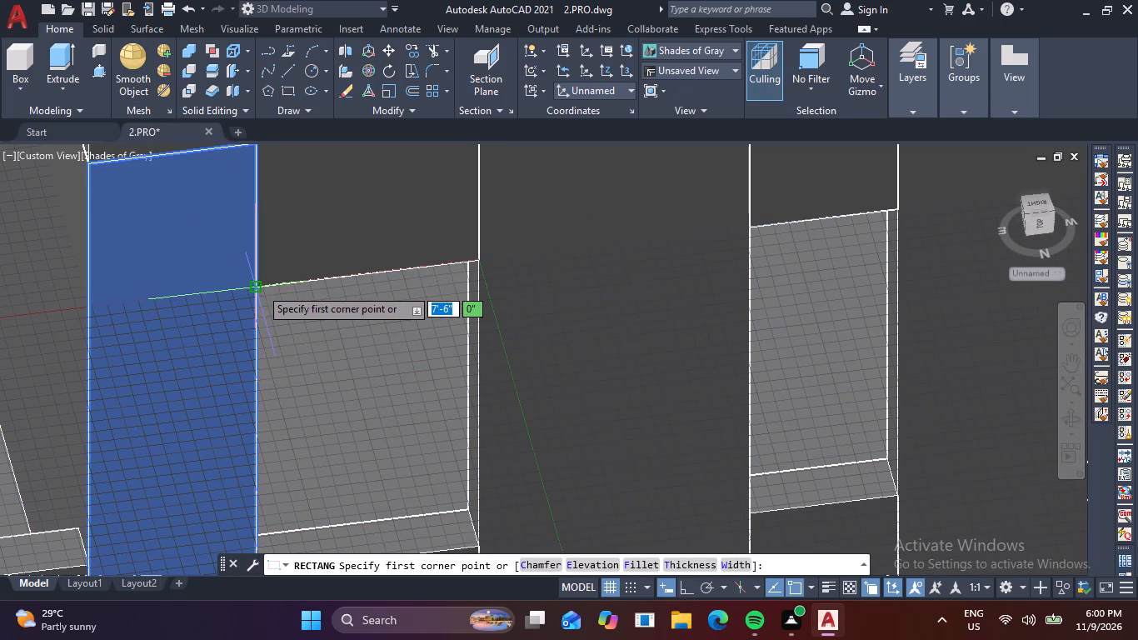
click(260, 287)
middle_drag(467, 479, 417, 337)
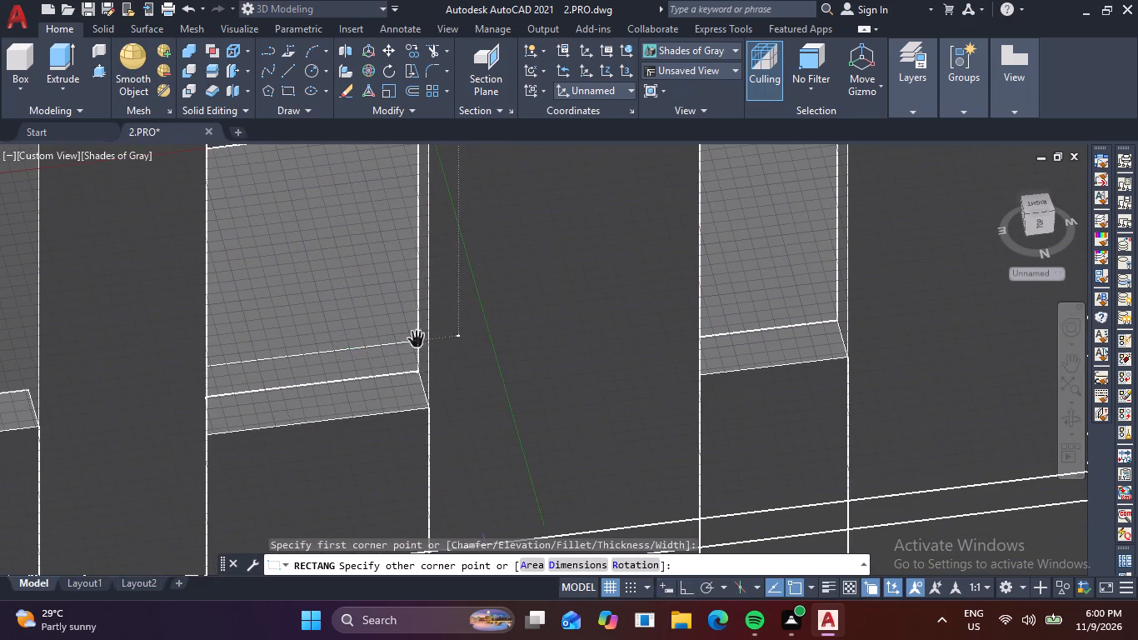
click(427, 409)
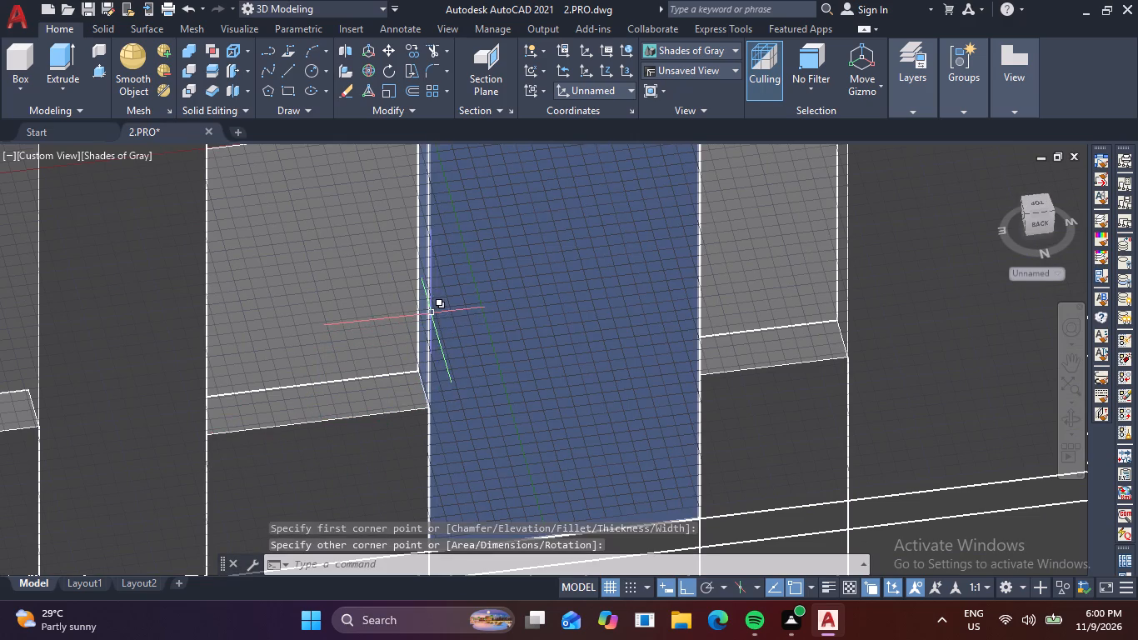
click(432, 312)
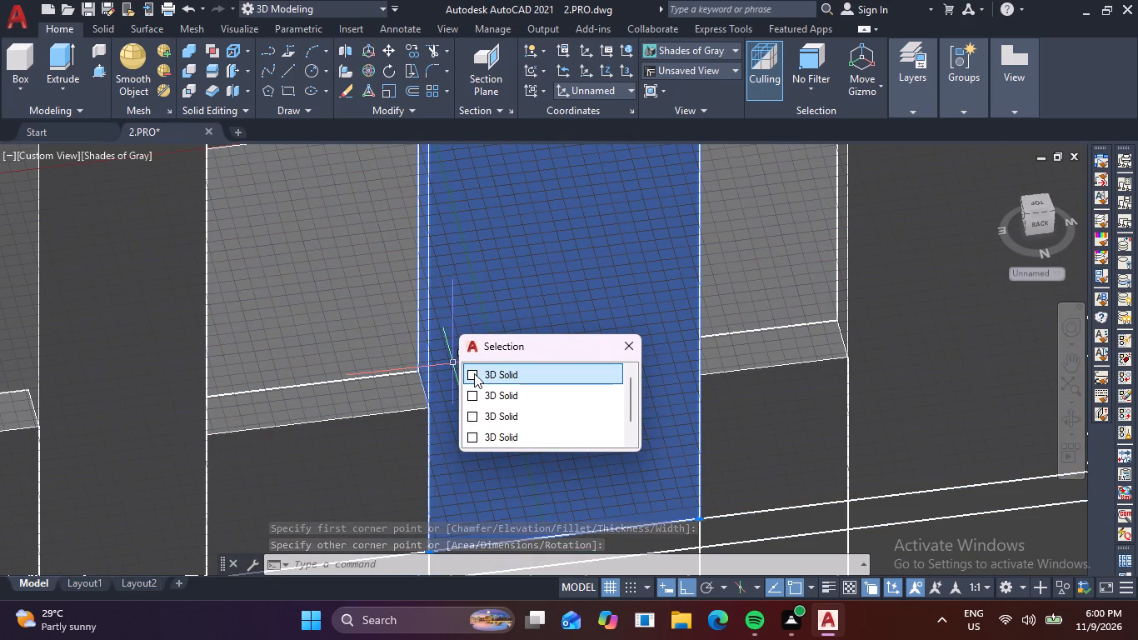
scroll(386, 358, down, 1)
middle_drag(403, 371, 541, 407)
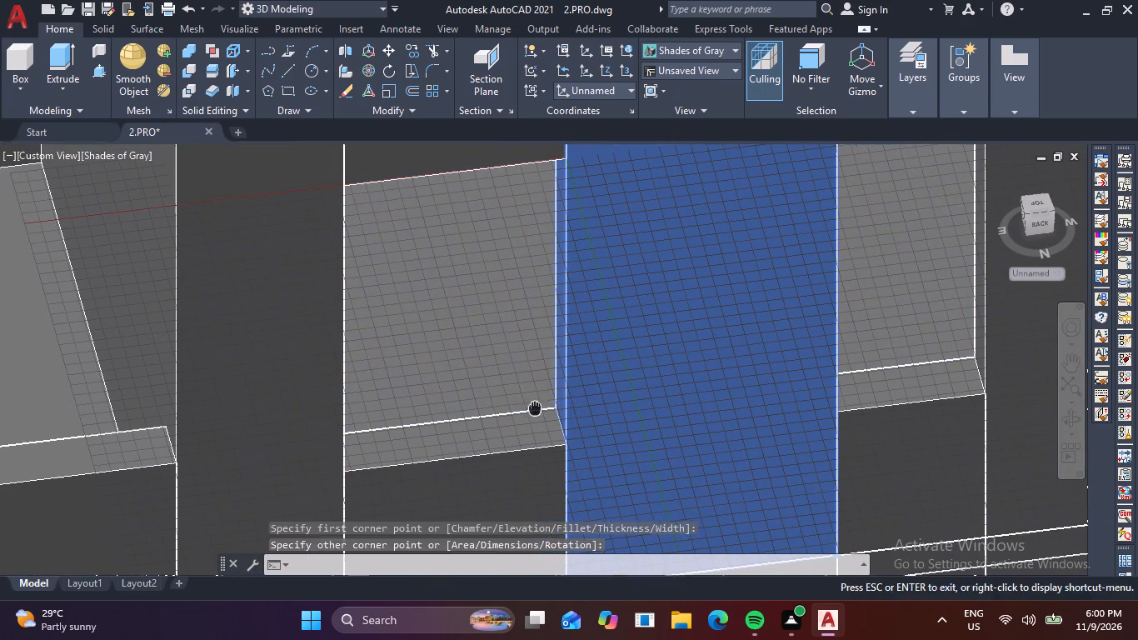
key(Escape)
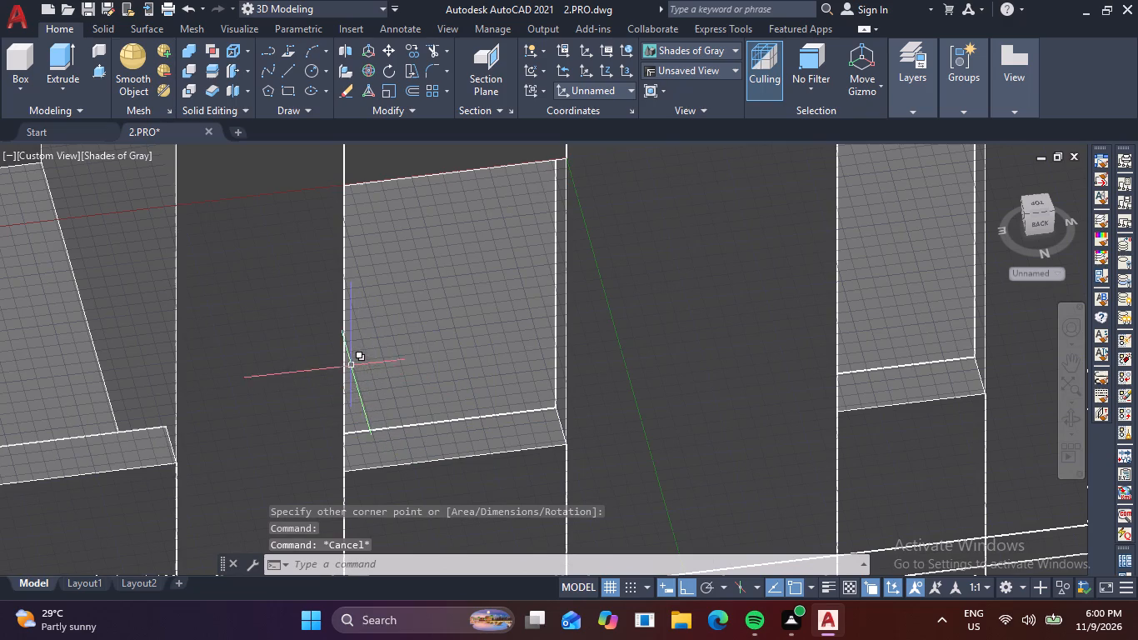
Move the wide upper opening's new rectangle straight out from the facade by about 28'-9".
scroll(349, 354, down, 1)
click(347, 351)
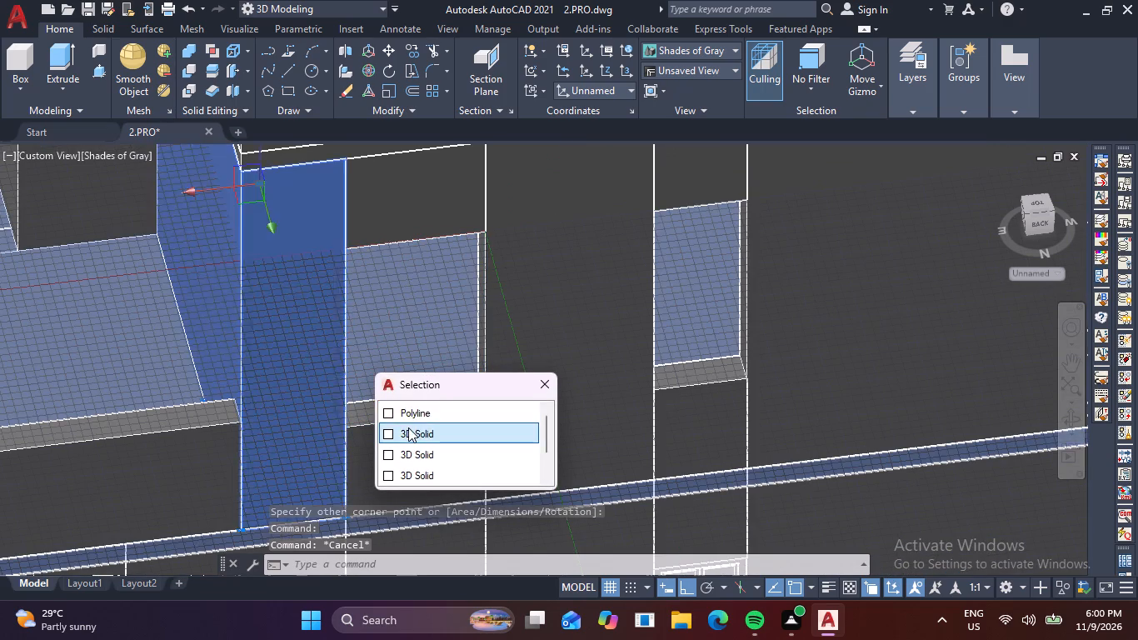
click(384, 409)
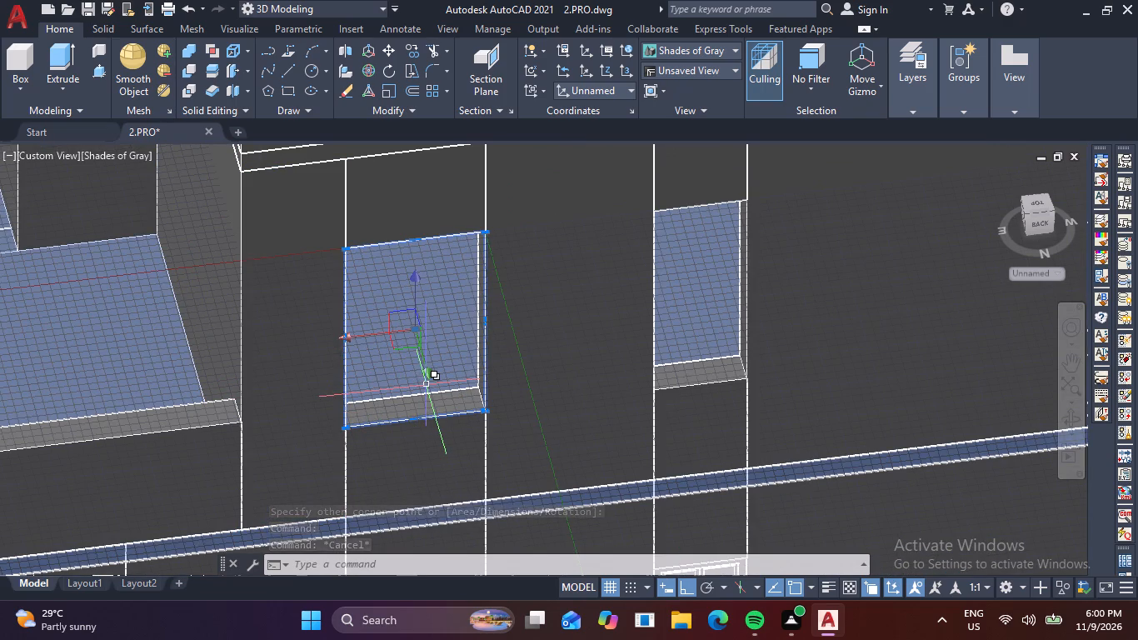
drag(429, 375, 416, 328)
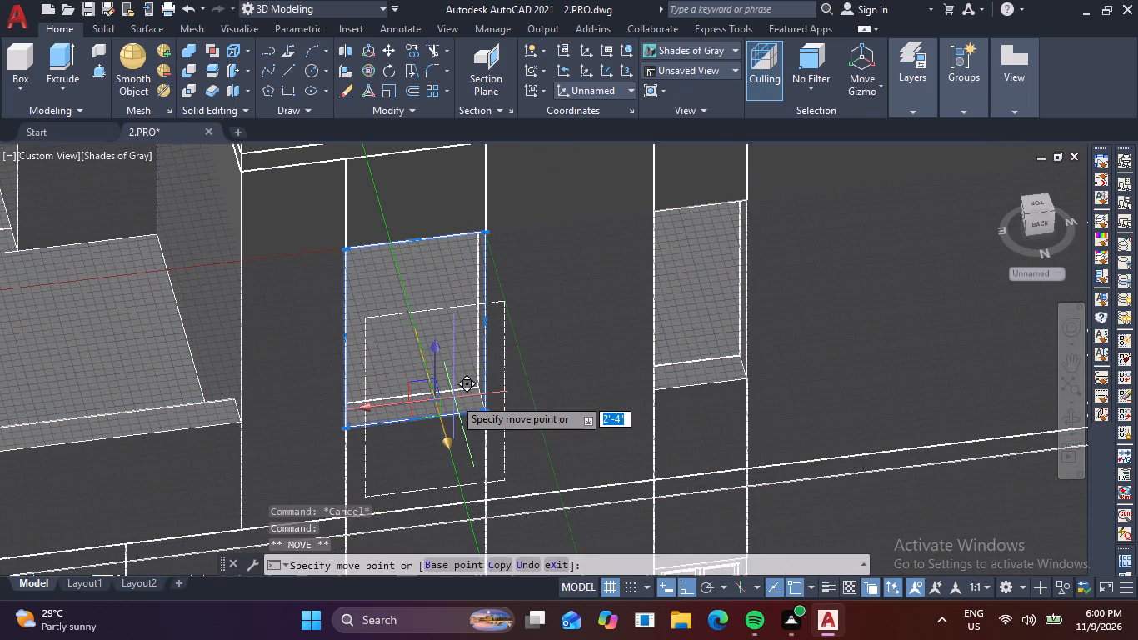
scroll(454, 397, down, 3)
middle_drag(454, 397, 417, 256)
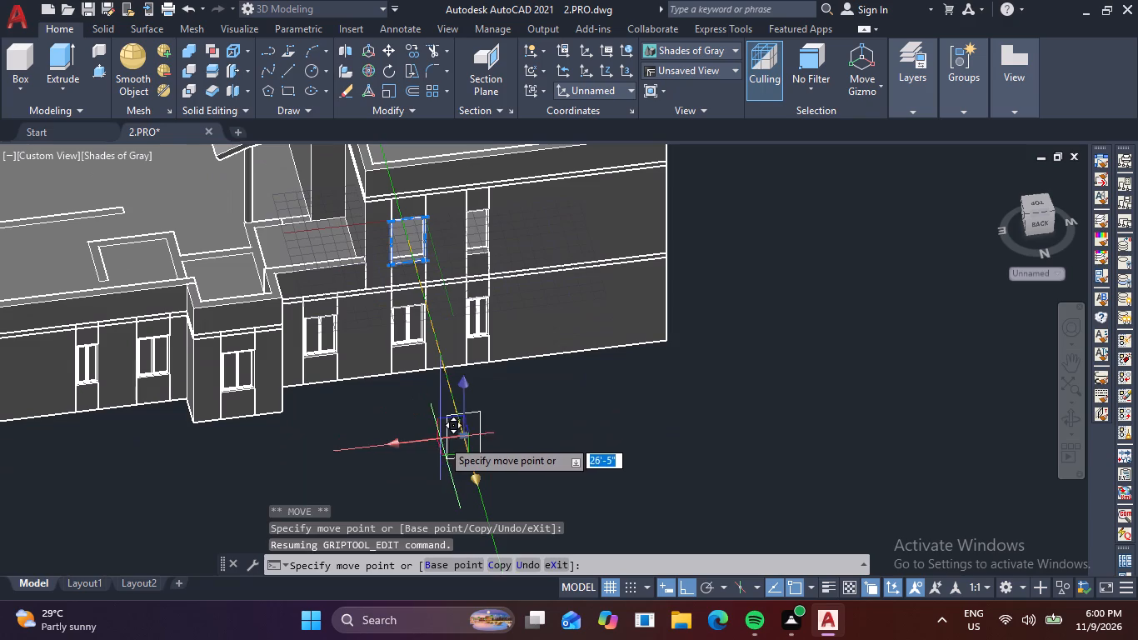
click(456, 455)
scroll(467, 437, up, 4)
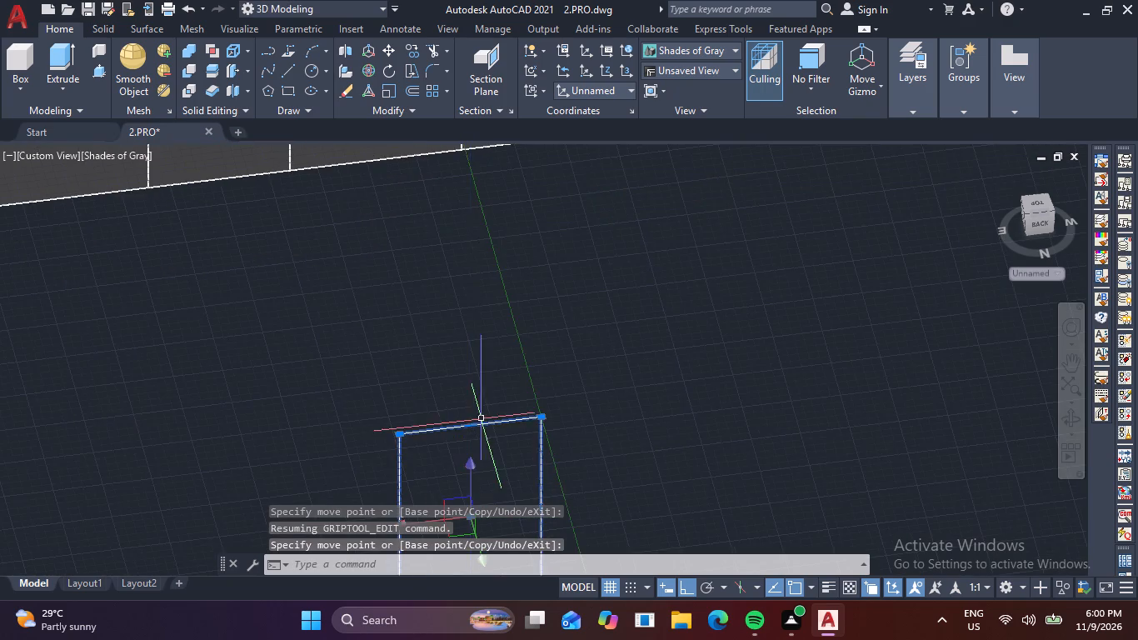
middle_drag(483, 417, 462, 225)
key(Escape)
key(Escape)
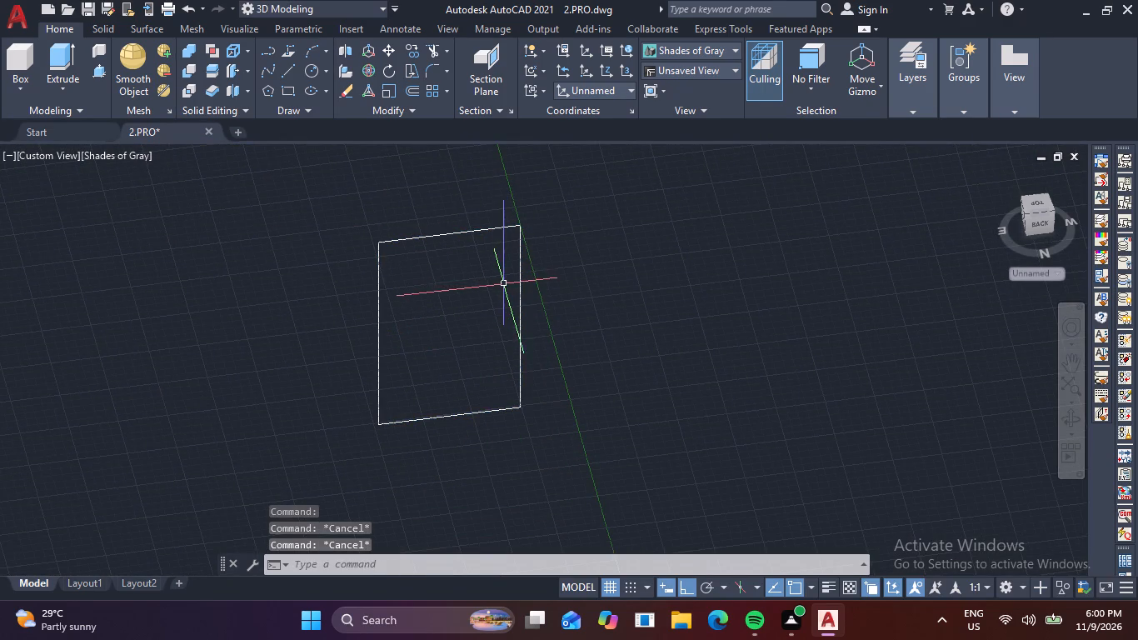
Offset the moved rectangle 2" inward to form the window frame outline.
middle_drag(500, 286, 489, 266)
key(o)
key(space)
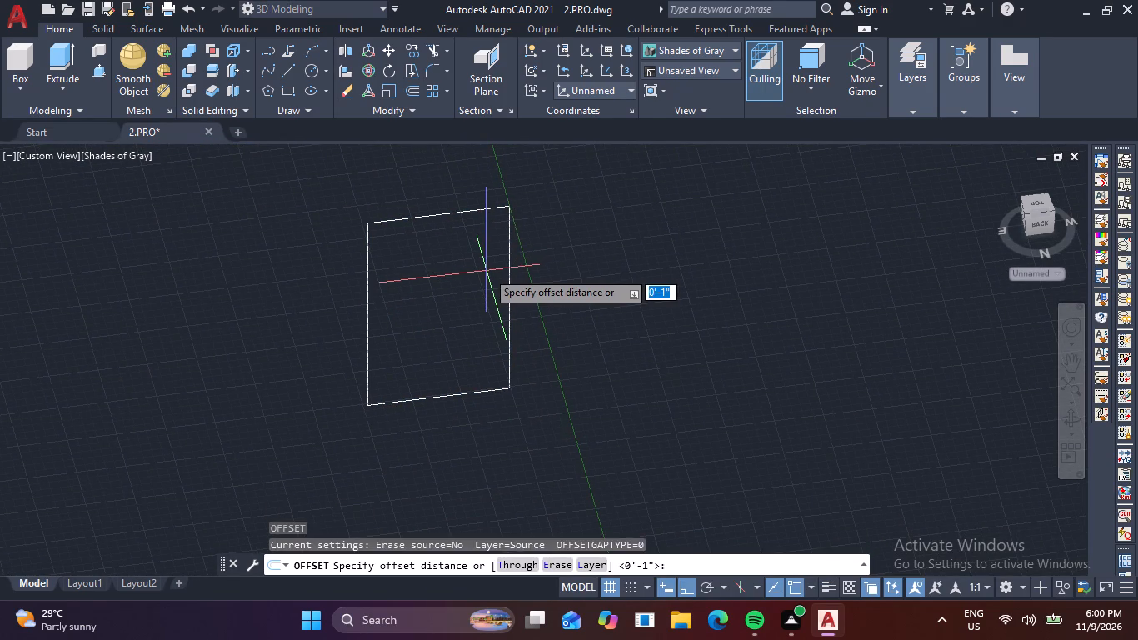
text(2)
key(space)
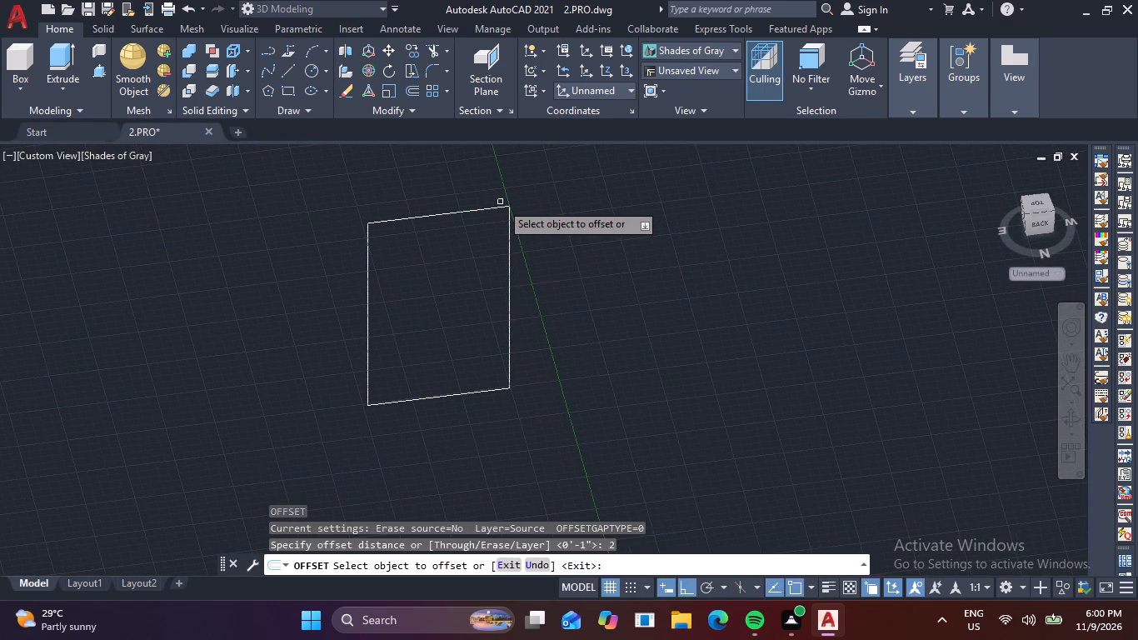
click(495, 210)
click(470, 296)
key(Escape)
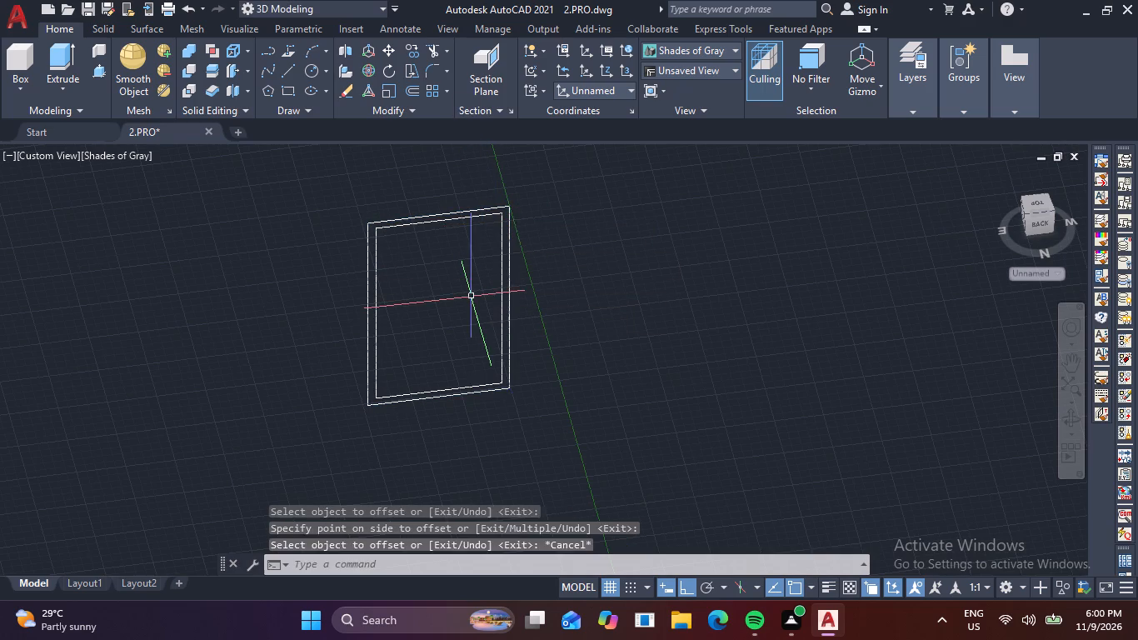
key(Escape)
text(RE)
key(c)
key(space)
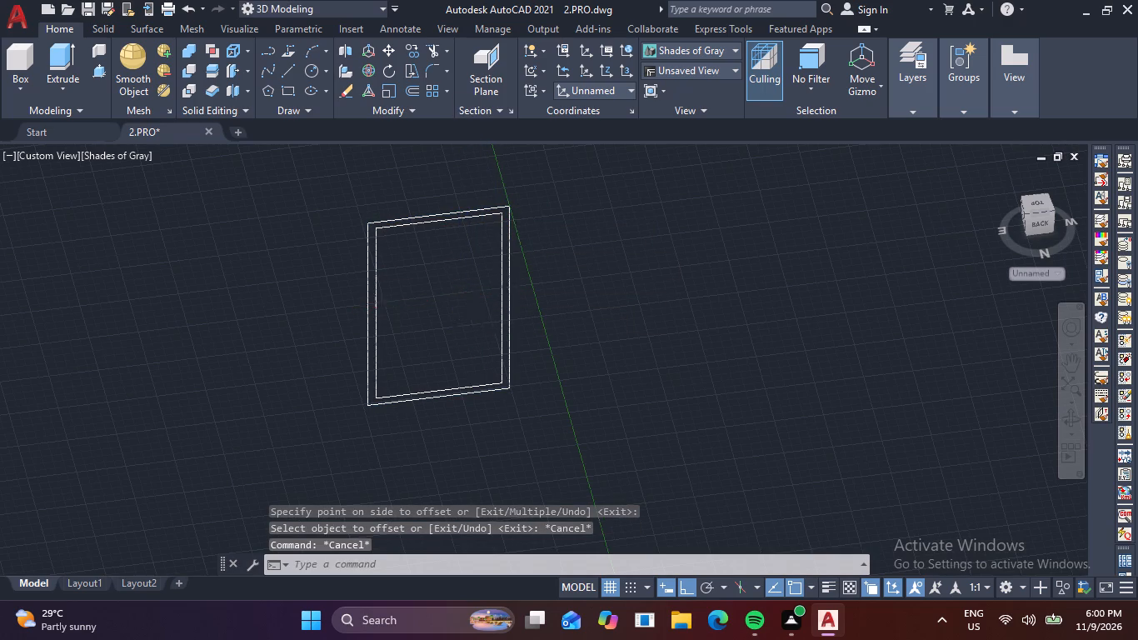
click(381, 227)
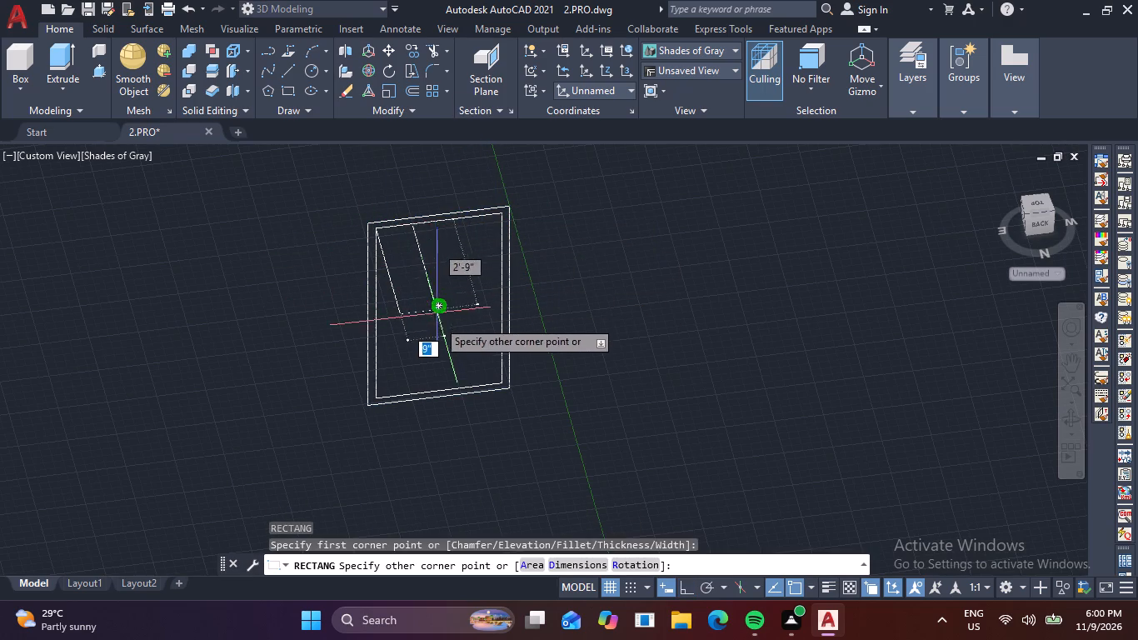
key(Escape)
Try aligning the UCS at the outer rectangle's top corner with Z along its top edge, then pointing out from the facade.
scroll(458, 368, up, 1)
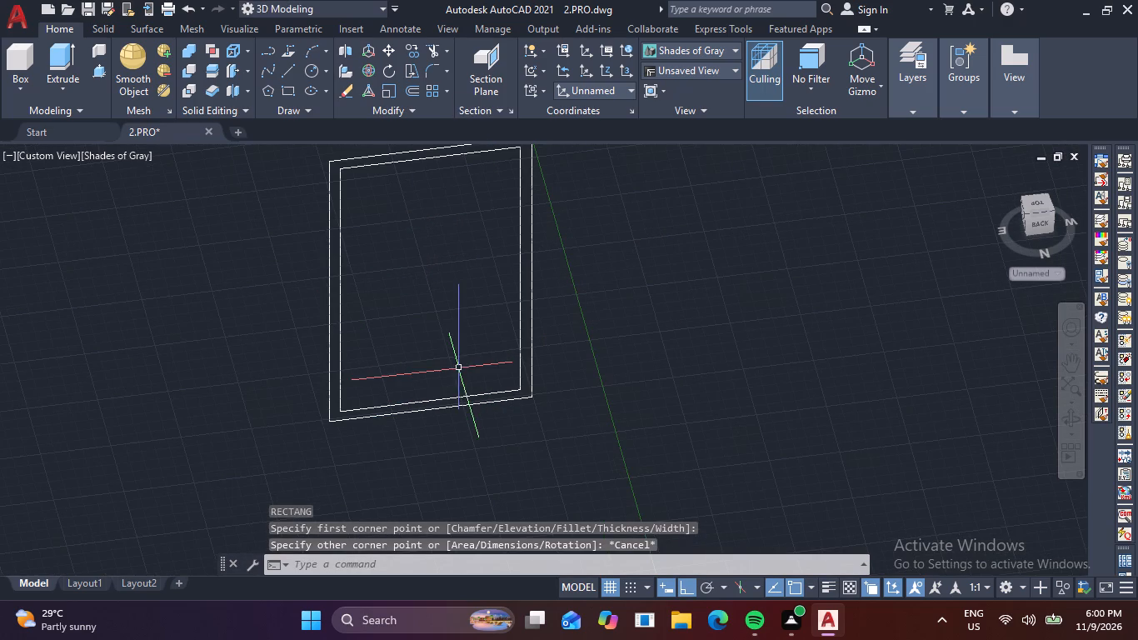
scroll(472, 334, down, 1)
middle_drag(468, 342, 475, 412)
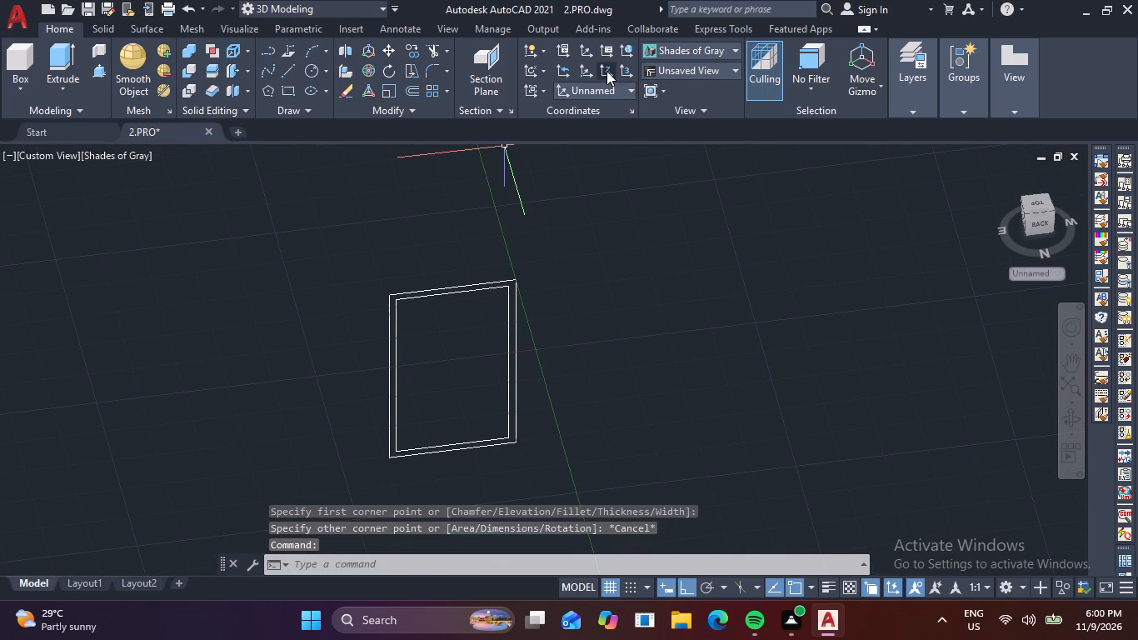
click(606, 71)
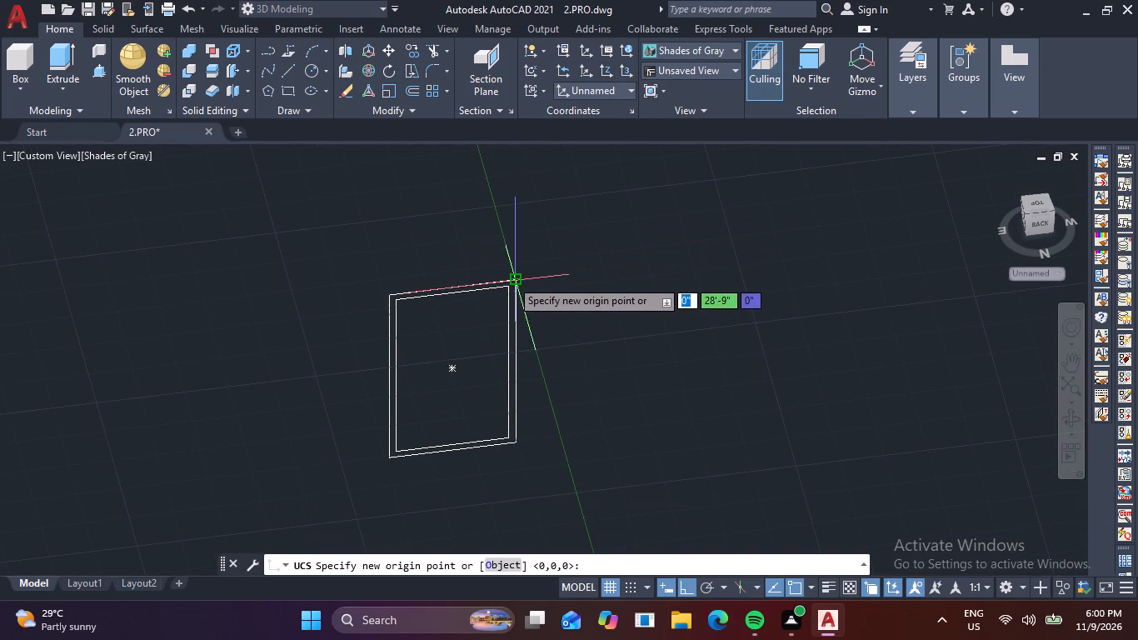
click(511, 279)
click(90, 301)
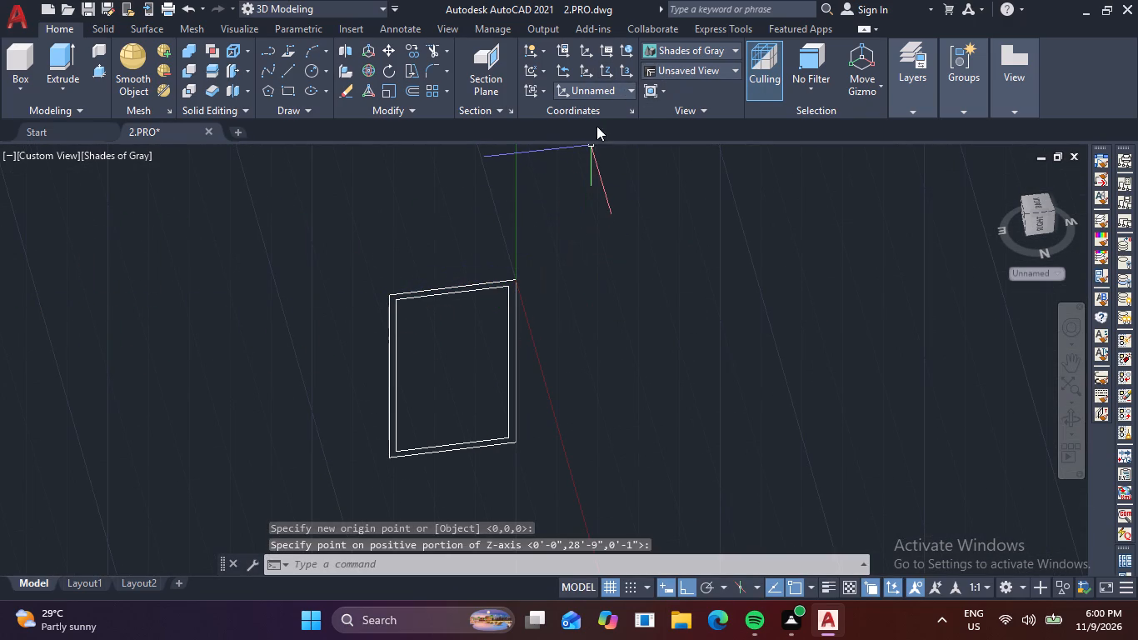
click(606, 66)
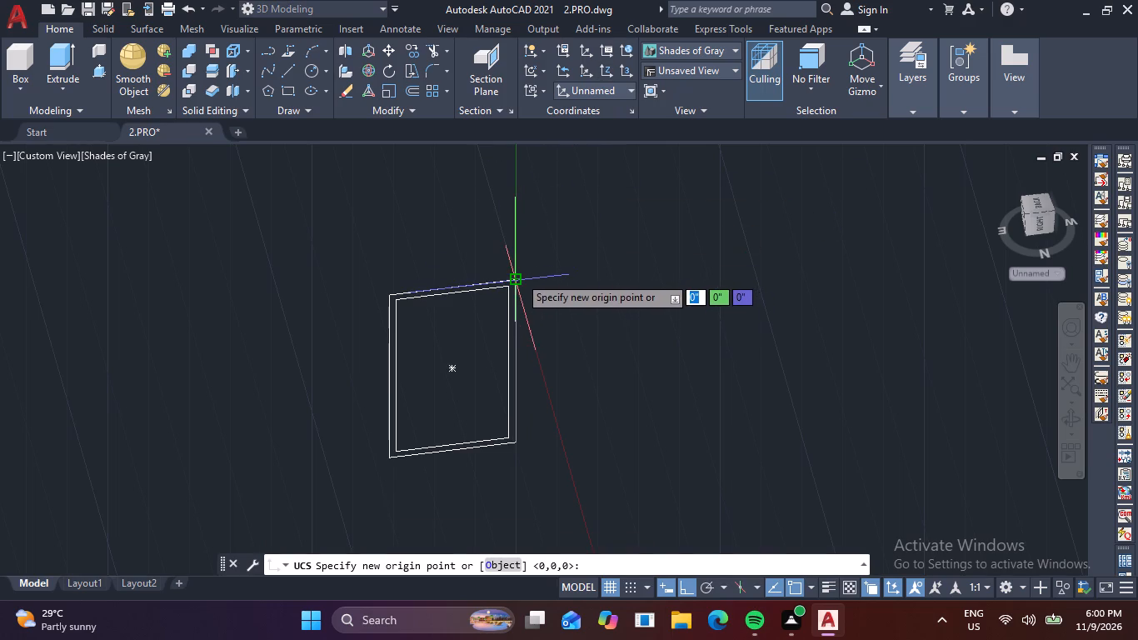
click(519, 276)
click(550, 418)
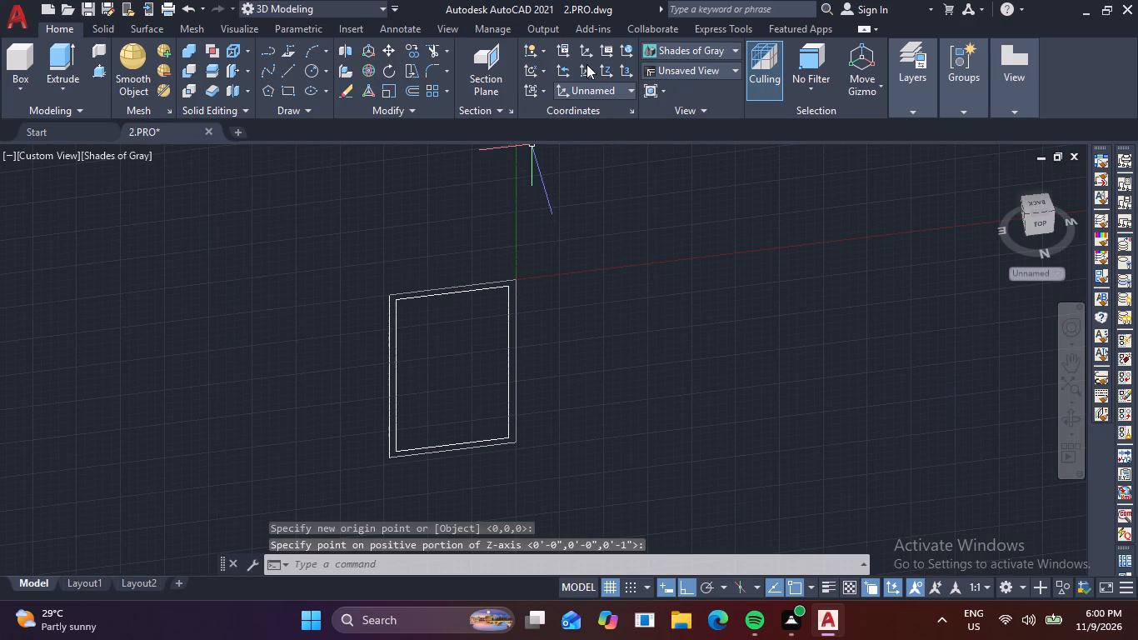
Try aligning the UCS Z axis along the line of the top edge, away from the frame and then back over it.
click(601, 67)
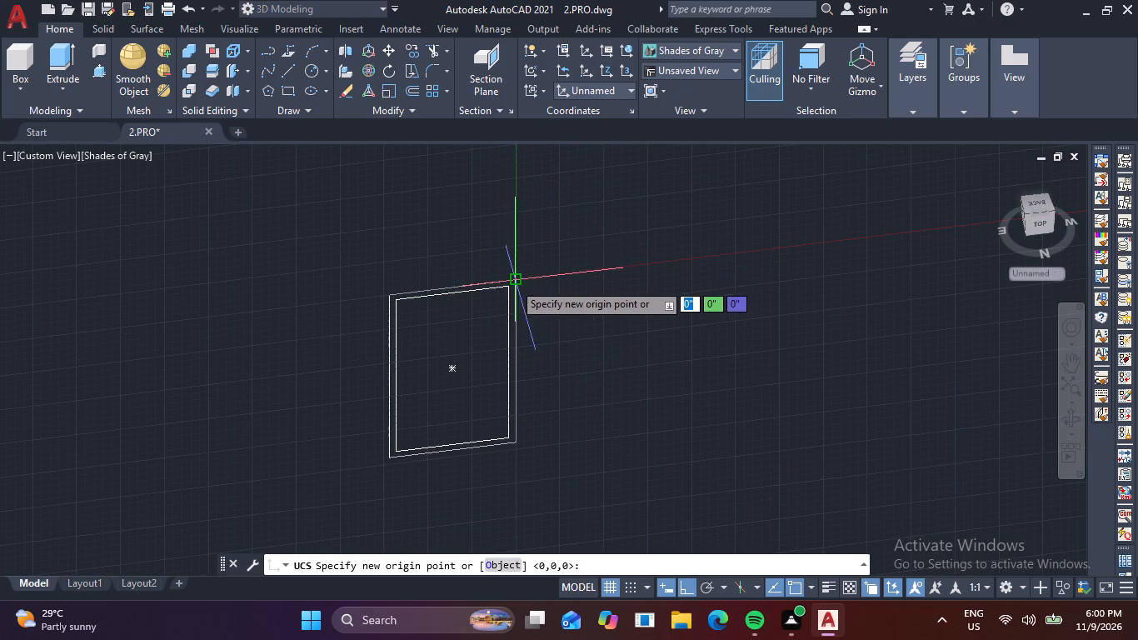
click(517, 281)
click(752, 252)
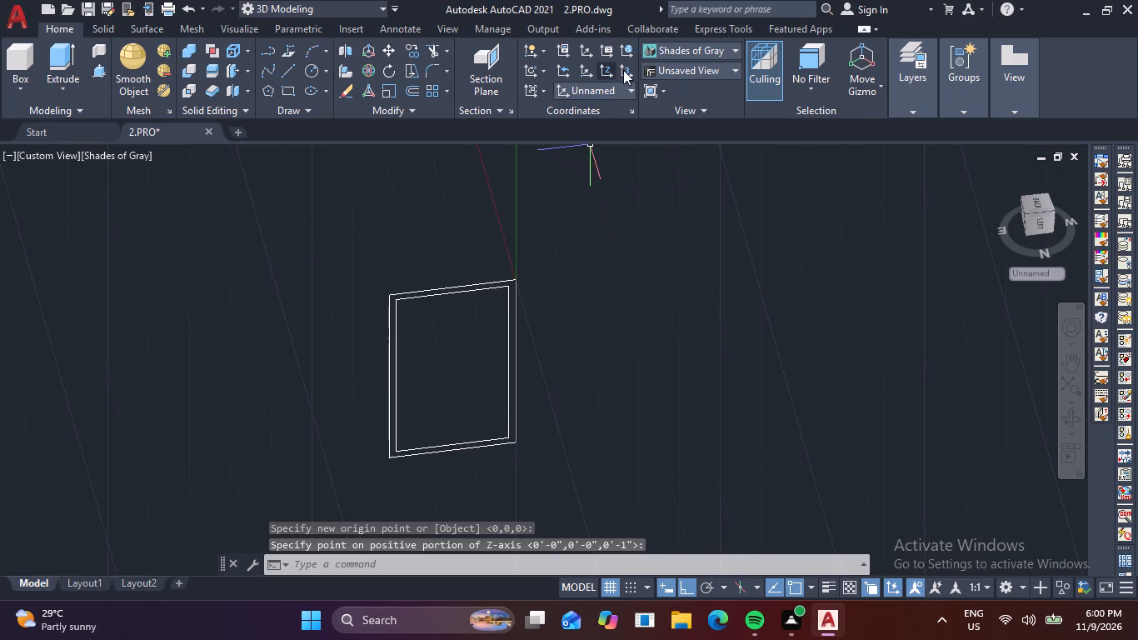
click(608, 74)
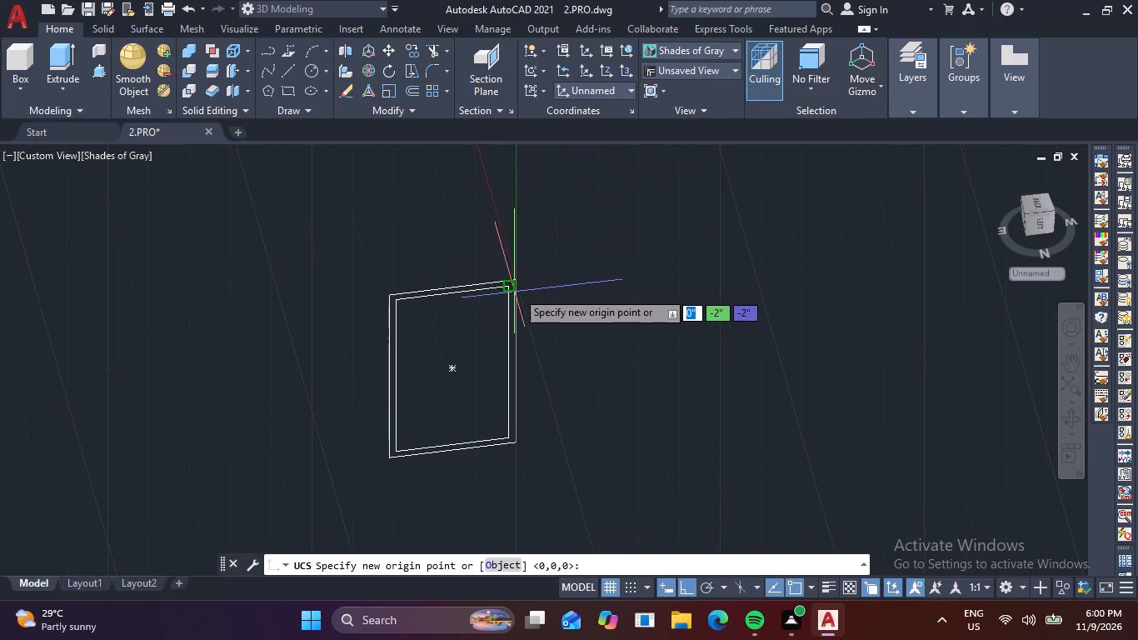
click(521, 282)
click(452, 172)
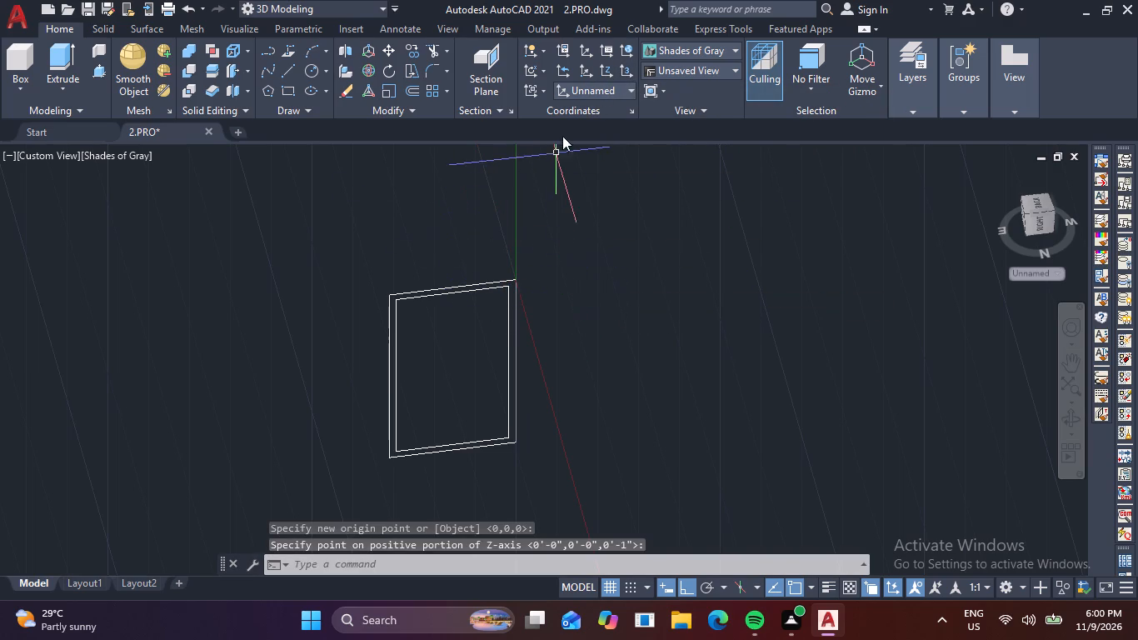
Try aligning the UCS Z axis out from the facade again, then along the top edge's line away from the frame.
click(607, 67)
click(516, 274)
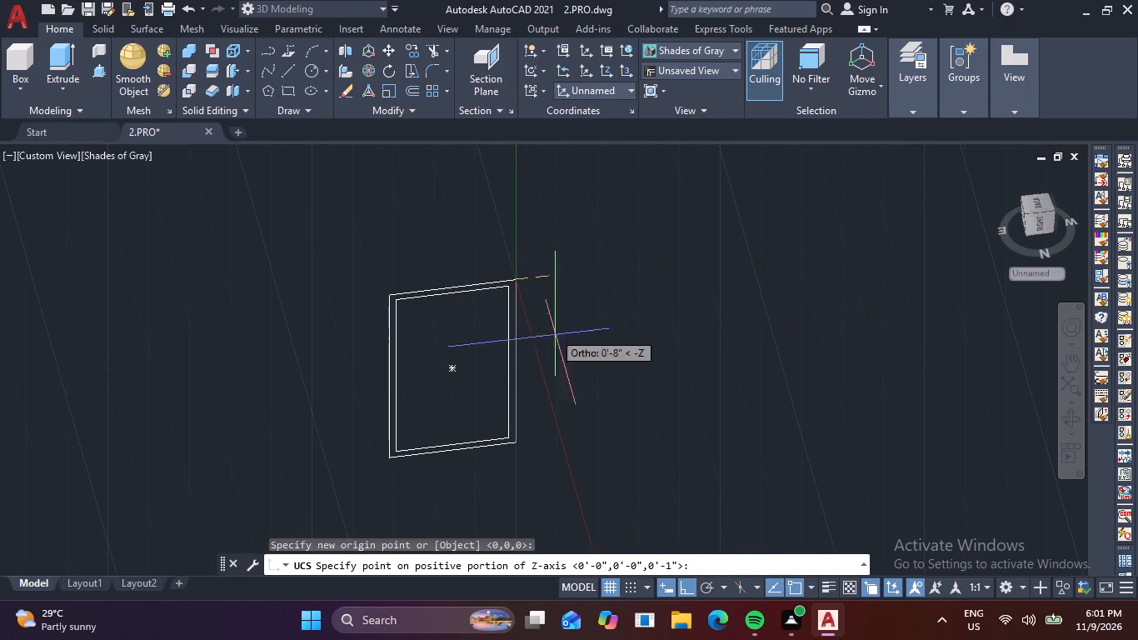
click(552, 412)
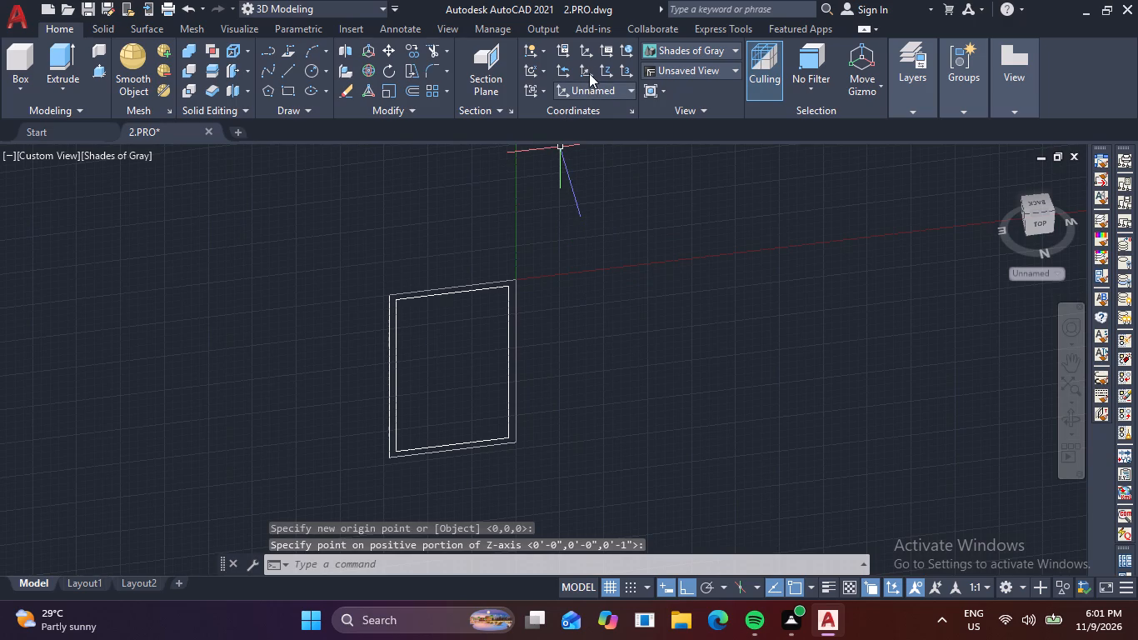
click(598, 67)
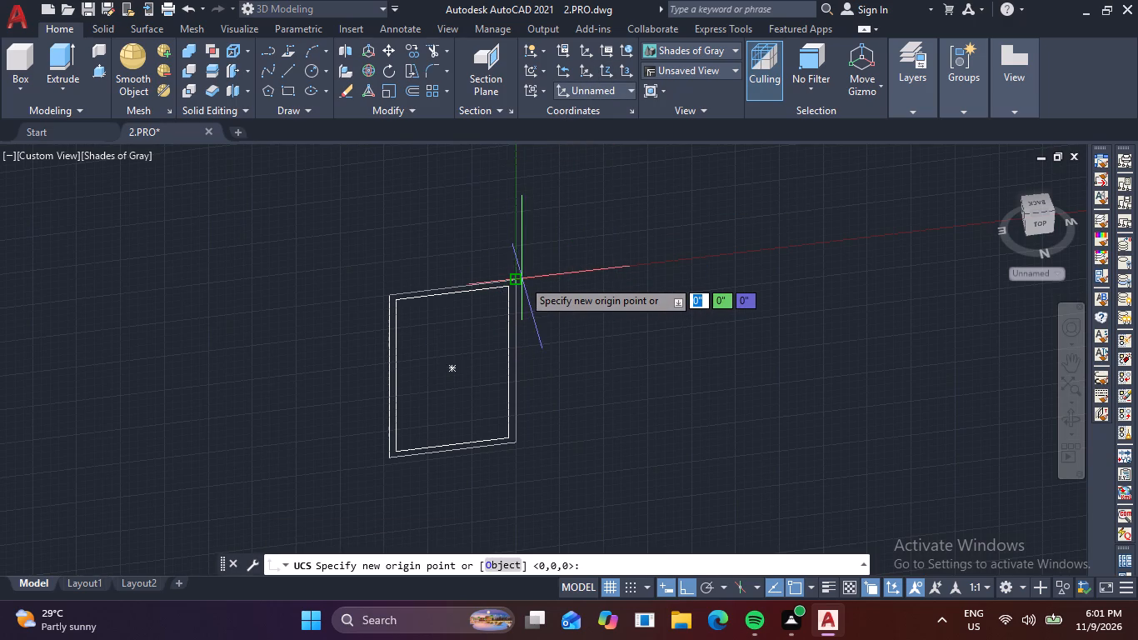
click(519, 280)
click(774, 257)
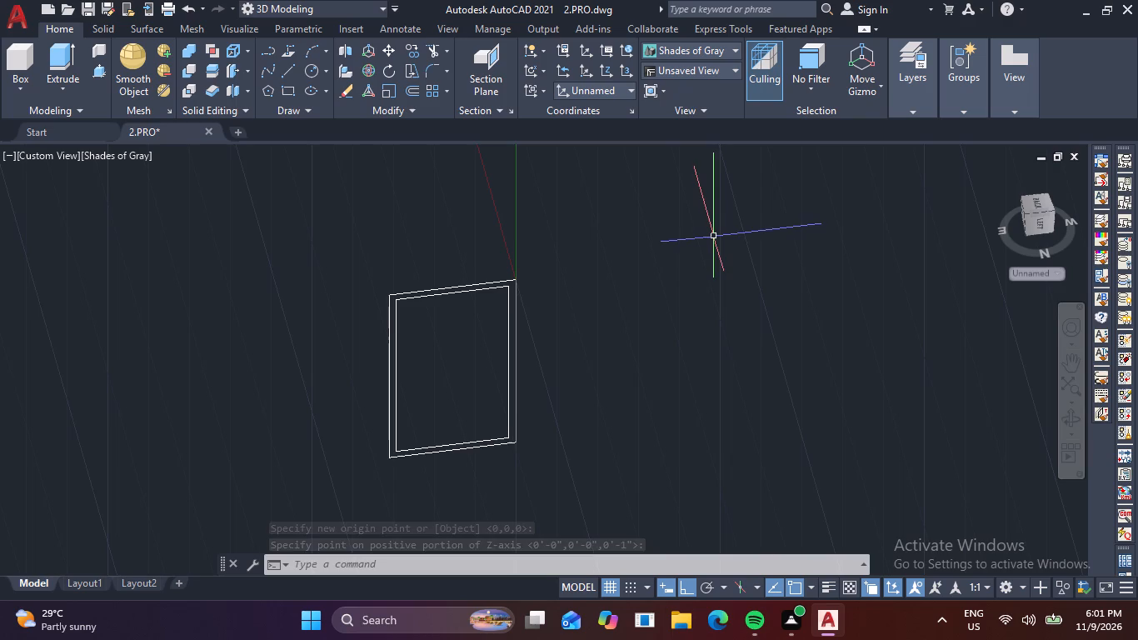
Set the UCS origin at the outer rectangle's top corner, with the Z axis pointing back towards the building, perpendicular to the frame.
click(609, 72)
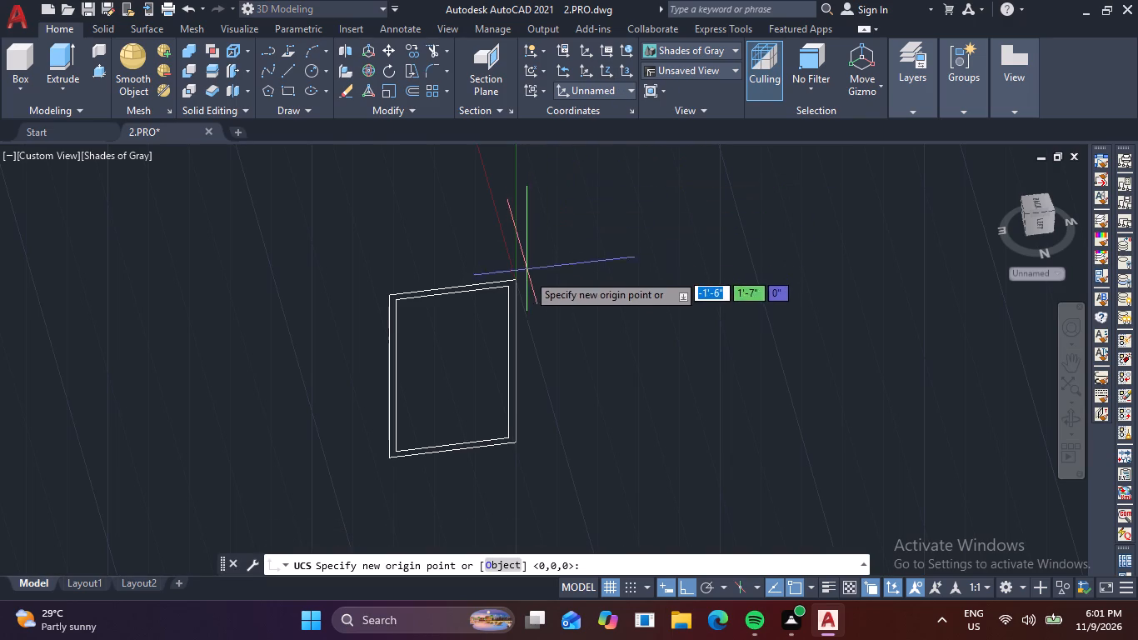
click(517, 281)
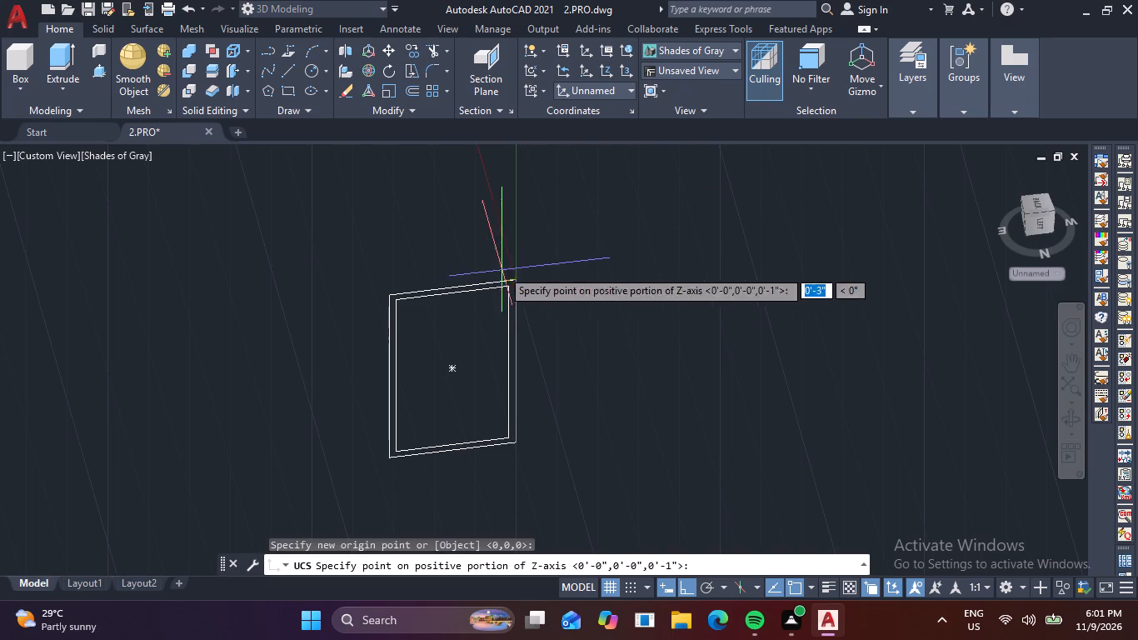
click(484, 177)
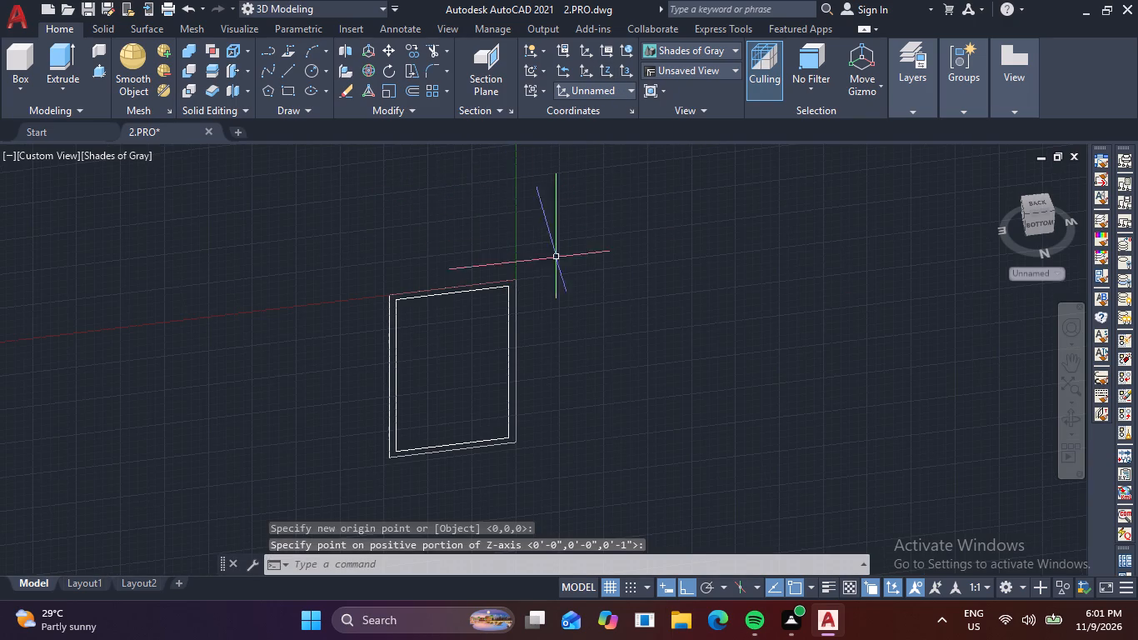
Draw a 1'-4" by 4'-8" sash rectangle from the inner rectangle's top corner opposite the UCS origin to its bottom edge's midpoint.
scroll(456, 319, up, 1)
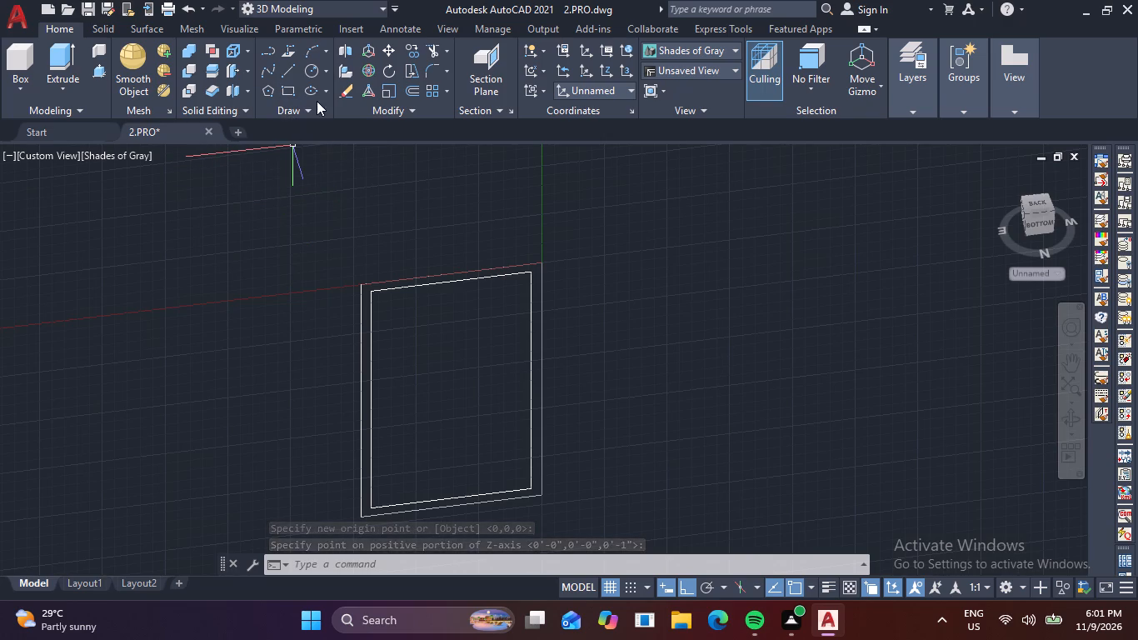
click(296, 89)
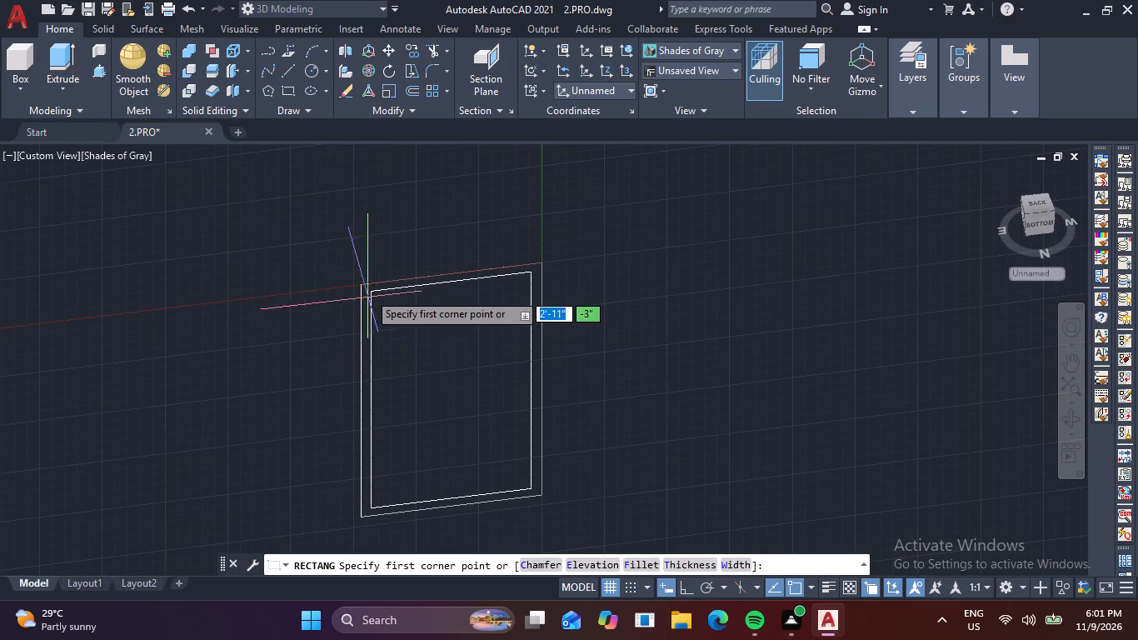
click(369, 291)
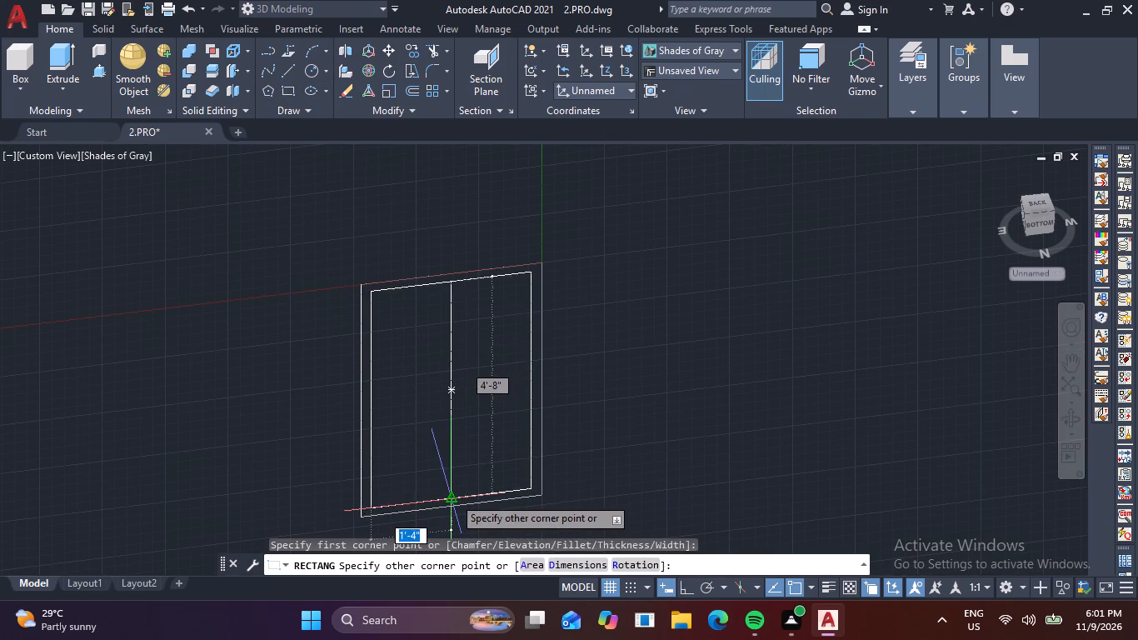
click(453, 497)
scroll(360, 476, down, 1)
middle_drag(395, 461, 386, 387)
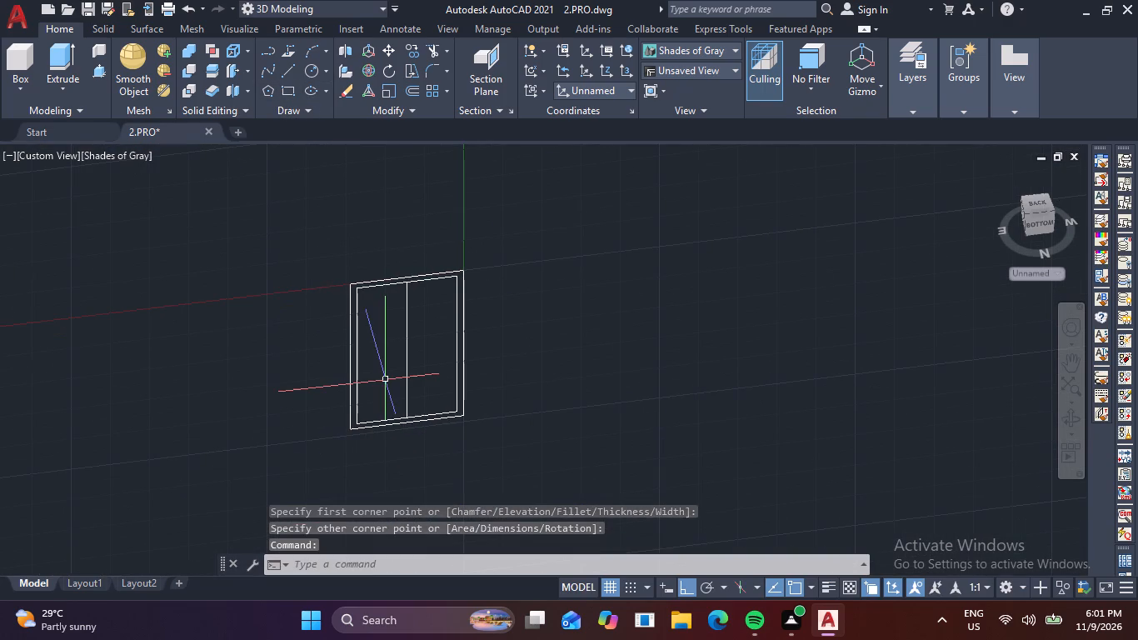
Offset the sash rectangle 1" inward.
key(p)
key(Escape)
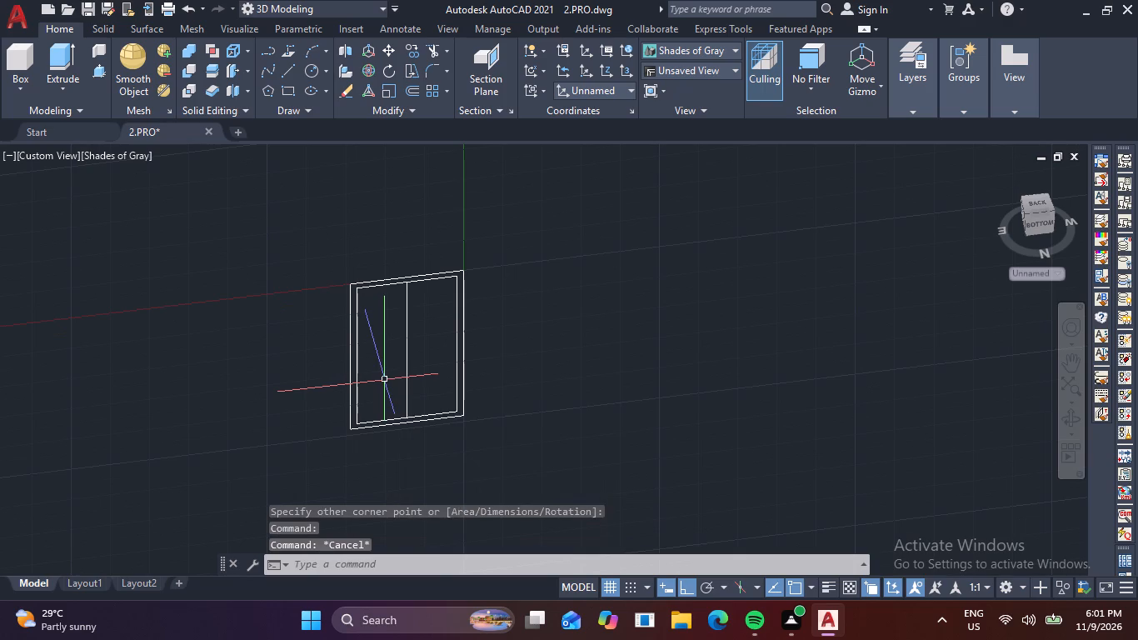
text(O)
key(space)
text(1)
key(space)
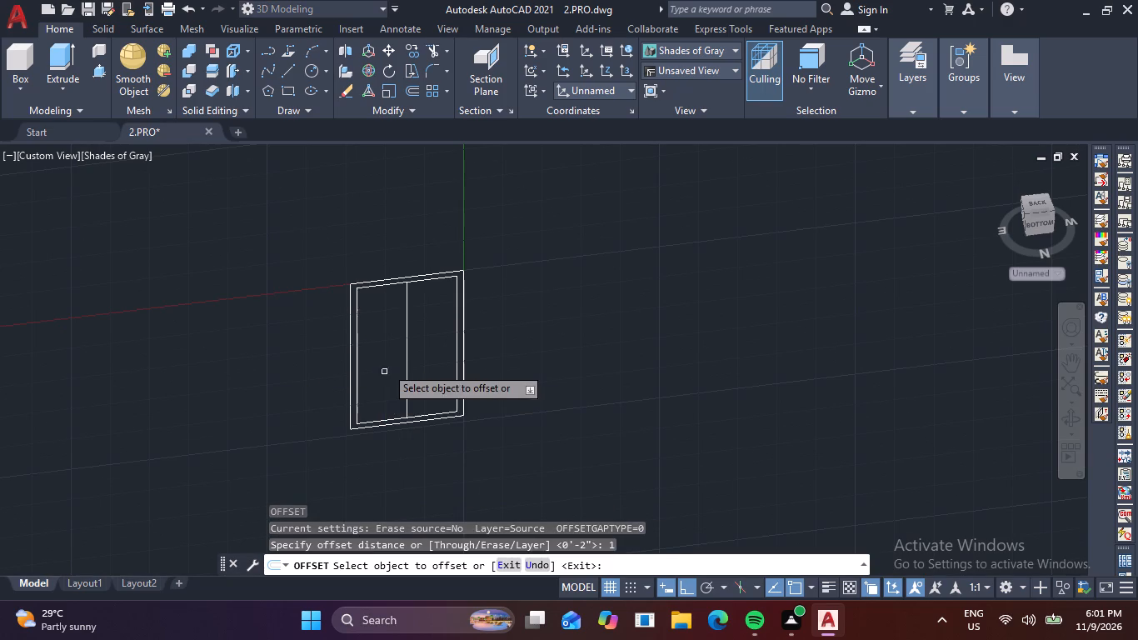
scroll(398, 336, up, 2)
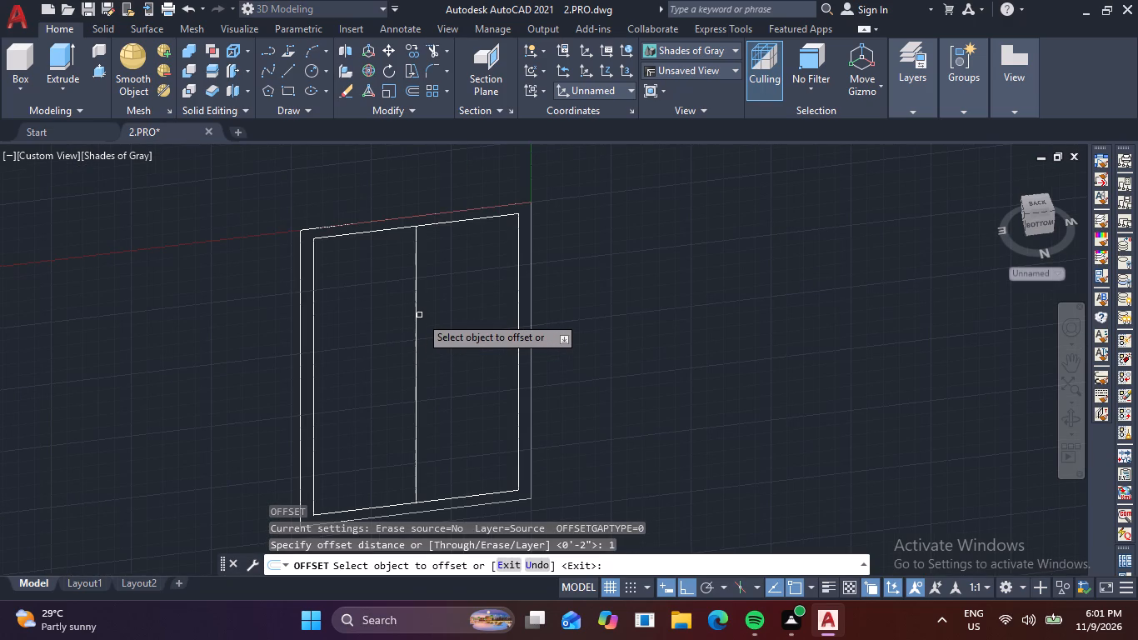
click(420, 316)
click(416, 316)
click(360, 348)
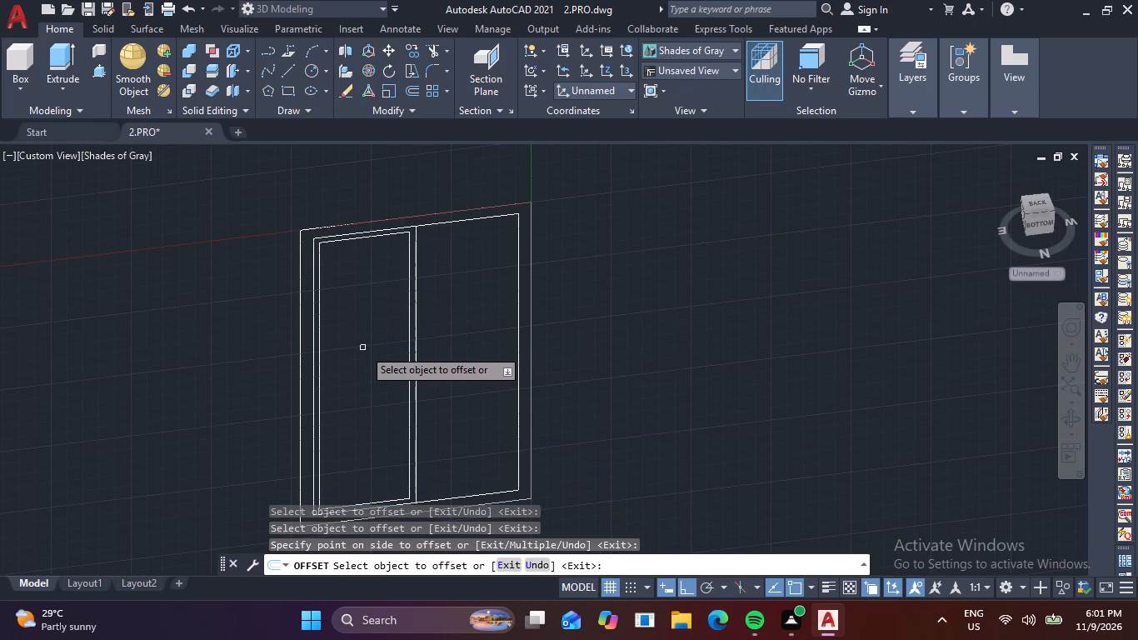
key(Escape)
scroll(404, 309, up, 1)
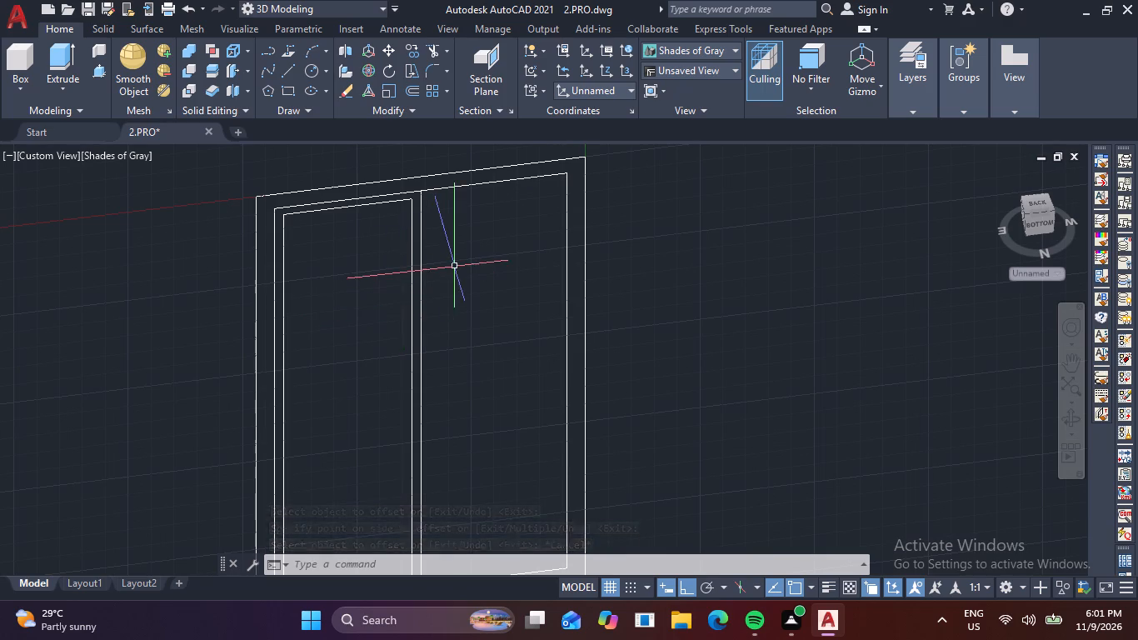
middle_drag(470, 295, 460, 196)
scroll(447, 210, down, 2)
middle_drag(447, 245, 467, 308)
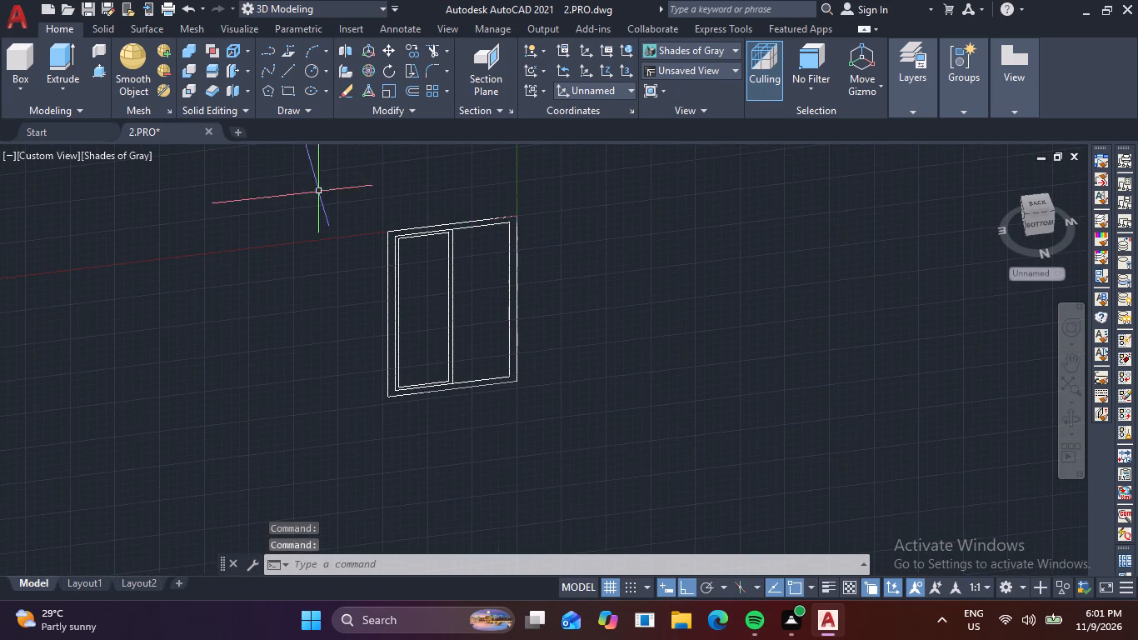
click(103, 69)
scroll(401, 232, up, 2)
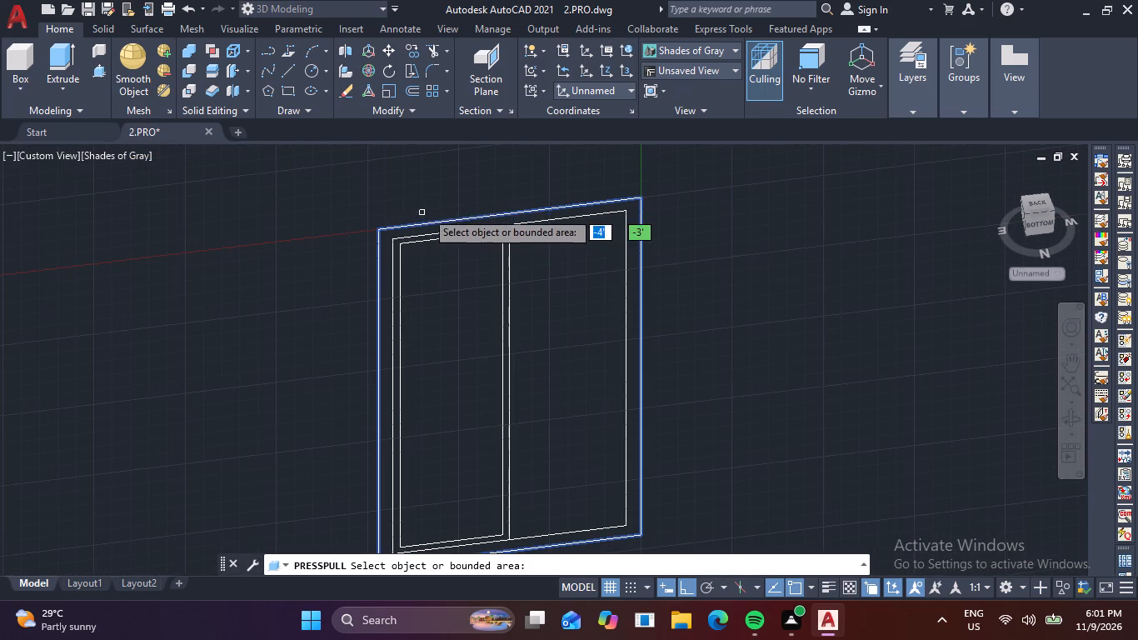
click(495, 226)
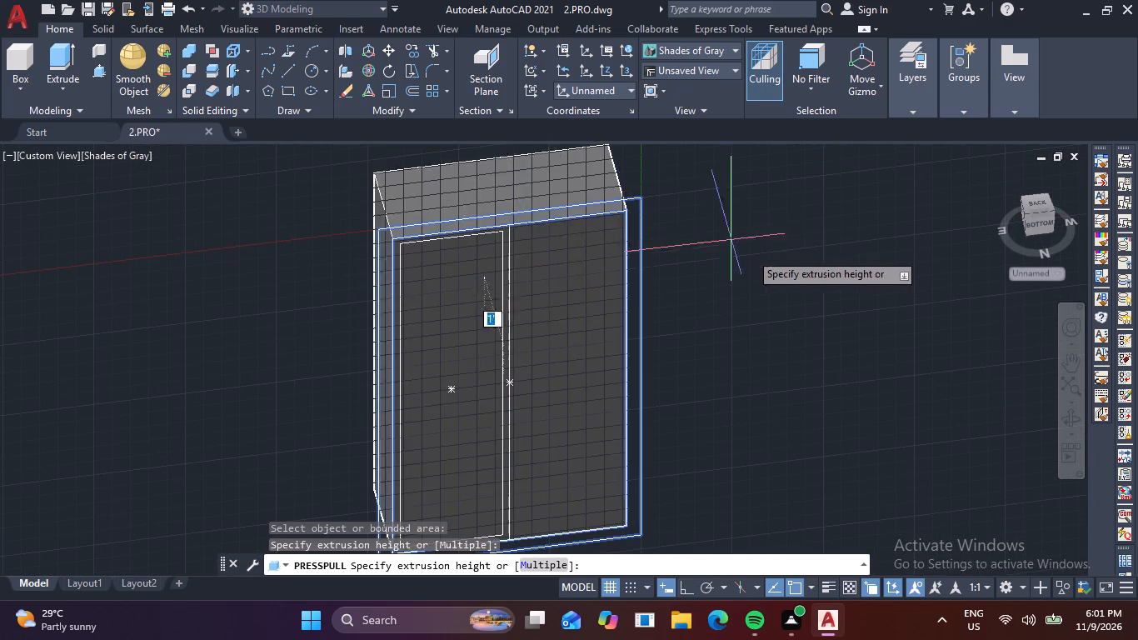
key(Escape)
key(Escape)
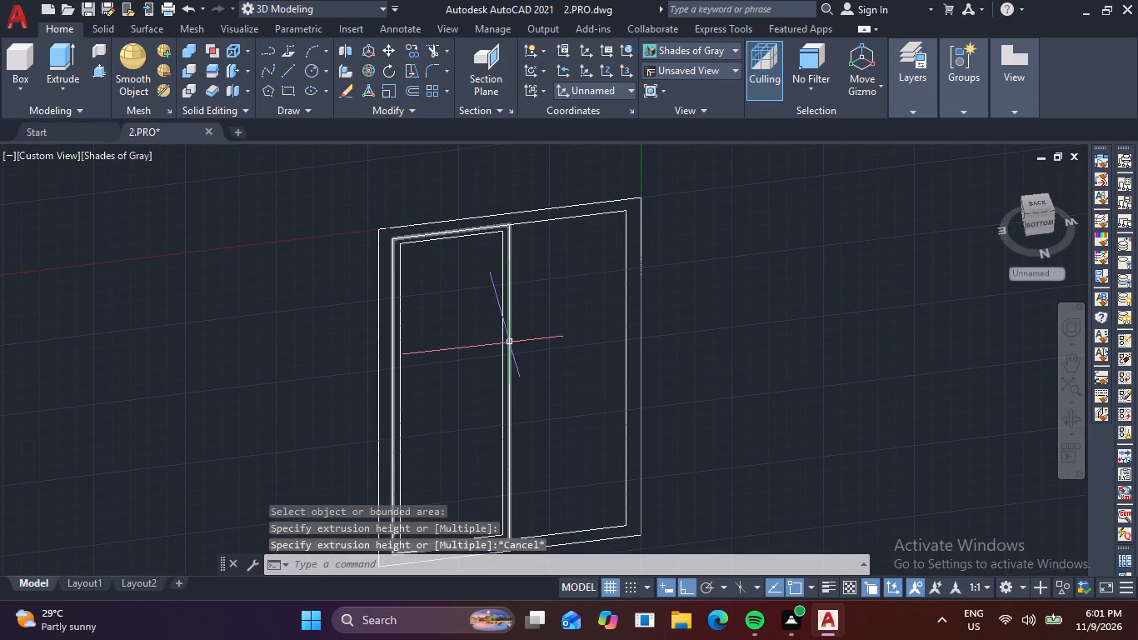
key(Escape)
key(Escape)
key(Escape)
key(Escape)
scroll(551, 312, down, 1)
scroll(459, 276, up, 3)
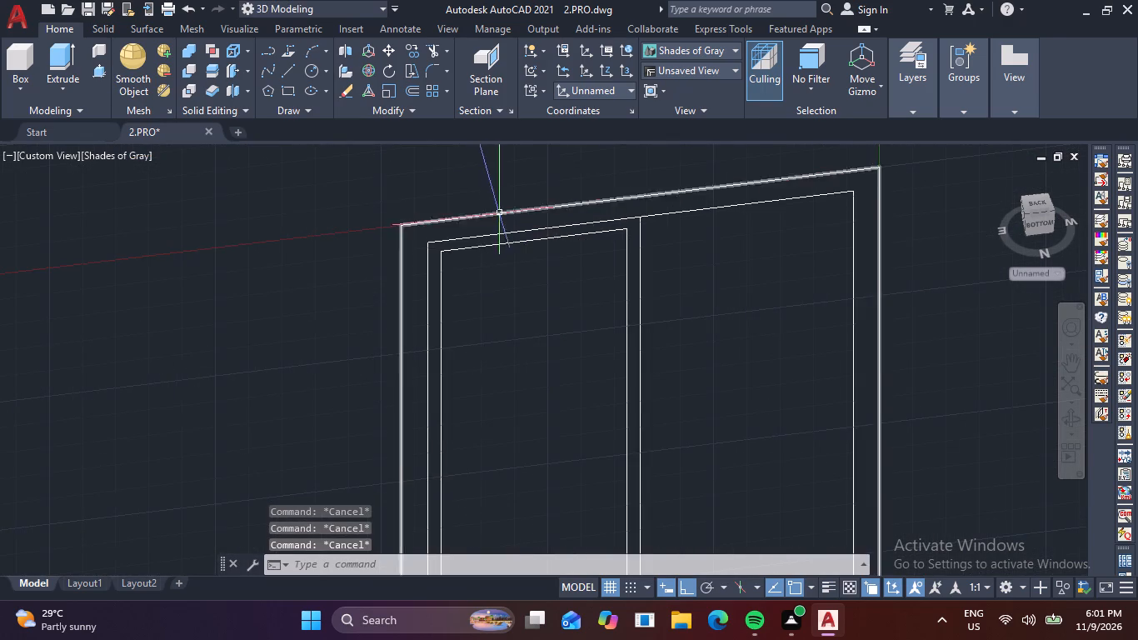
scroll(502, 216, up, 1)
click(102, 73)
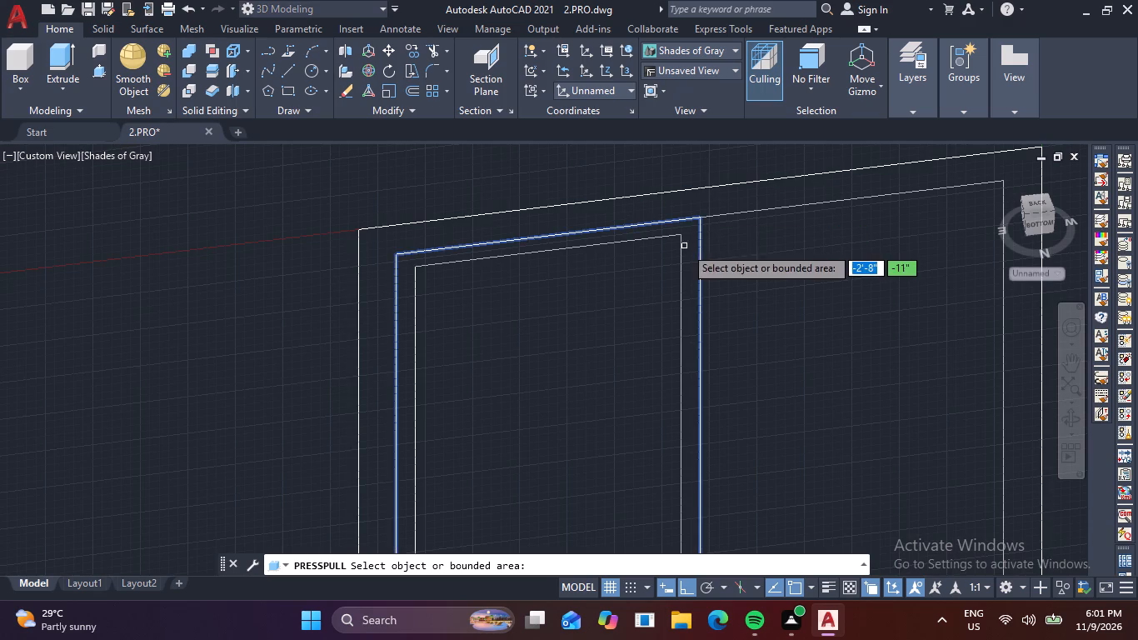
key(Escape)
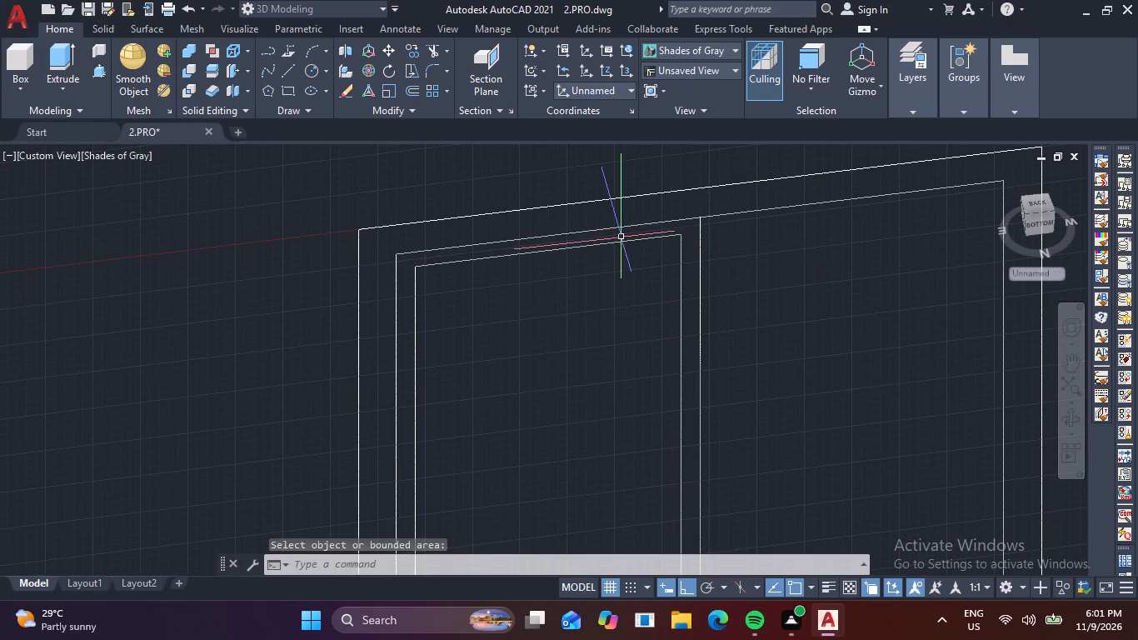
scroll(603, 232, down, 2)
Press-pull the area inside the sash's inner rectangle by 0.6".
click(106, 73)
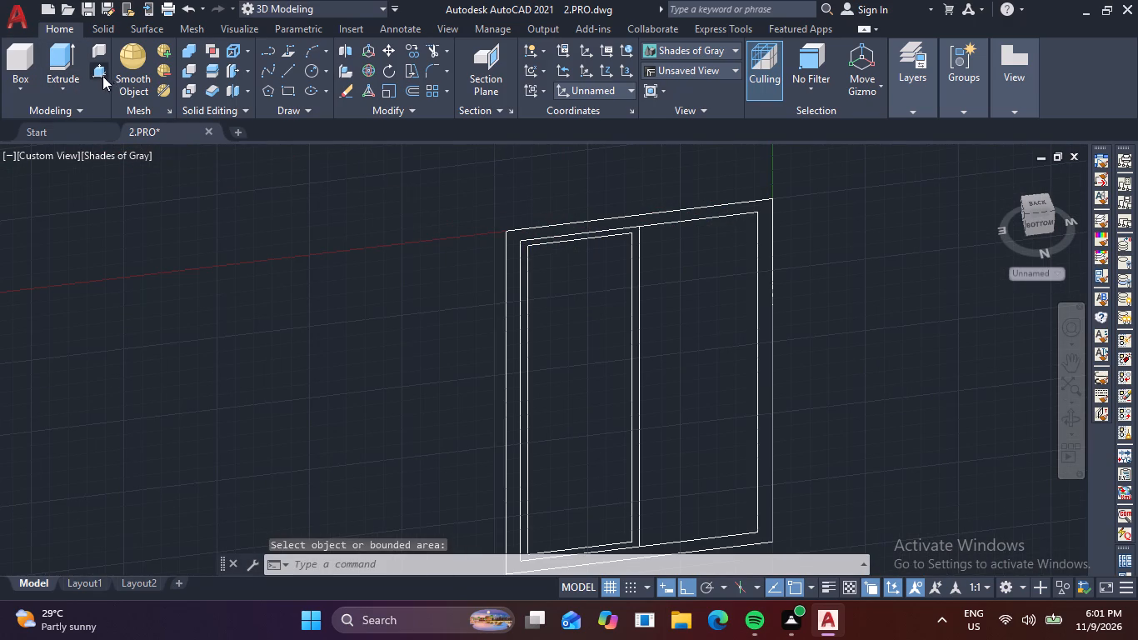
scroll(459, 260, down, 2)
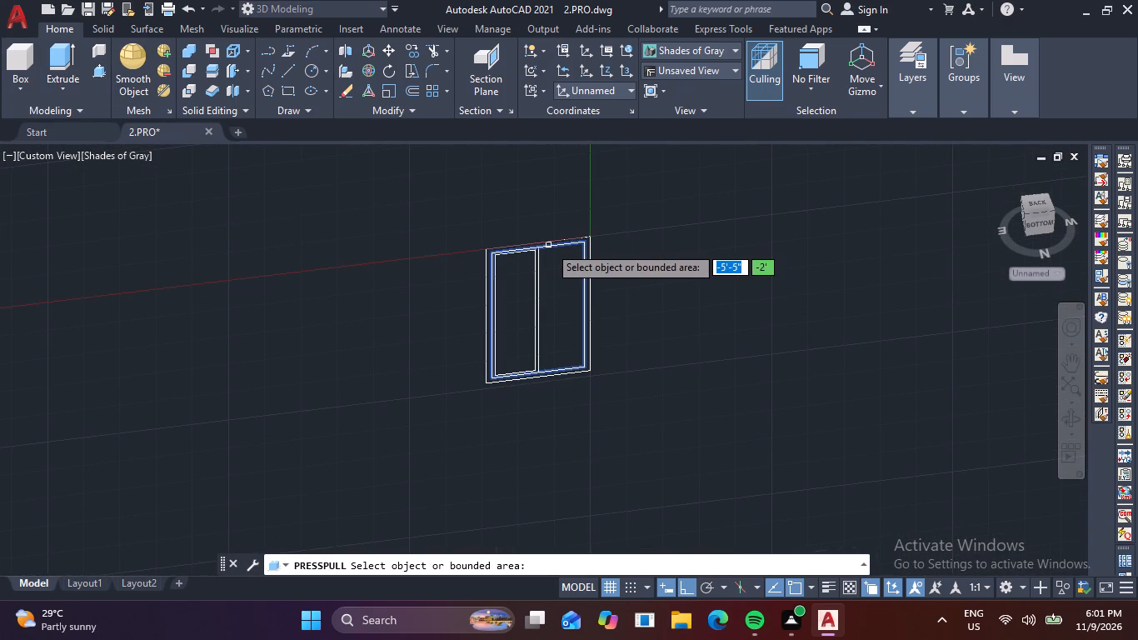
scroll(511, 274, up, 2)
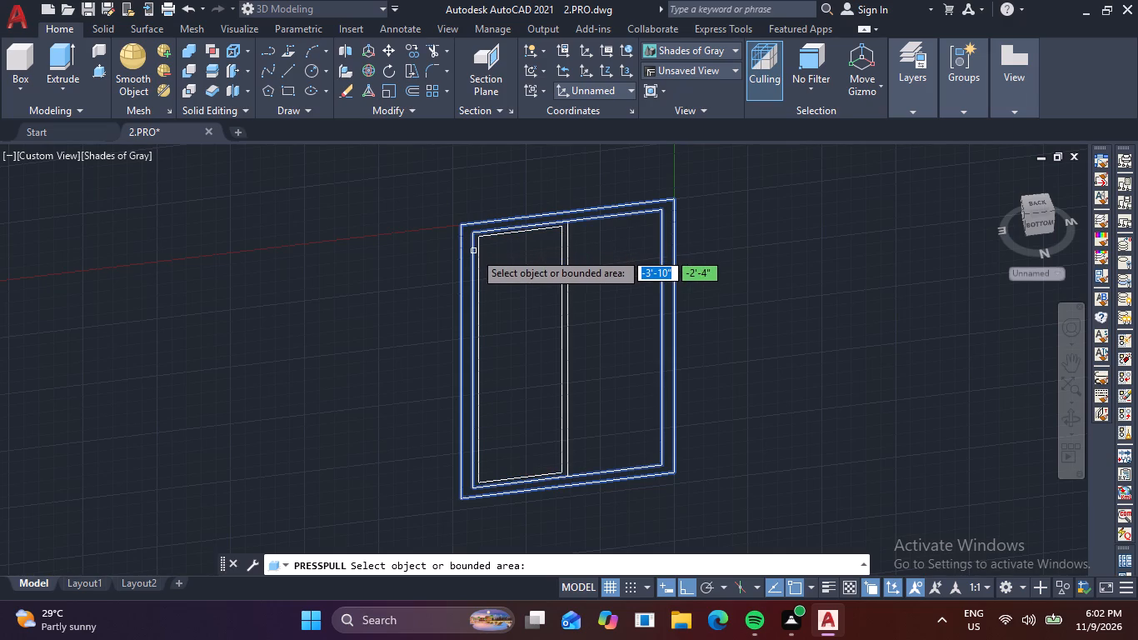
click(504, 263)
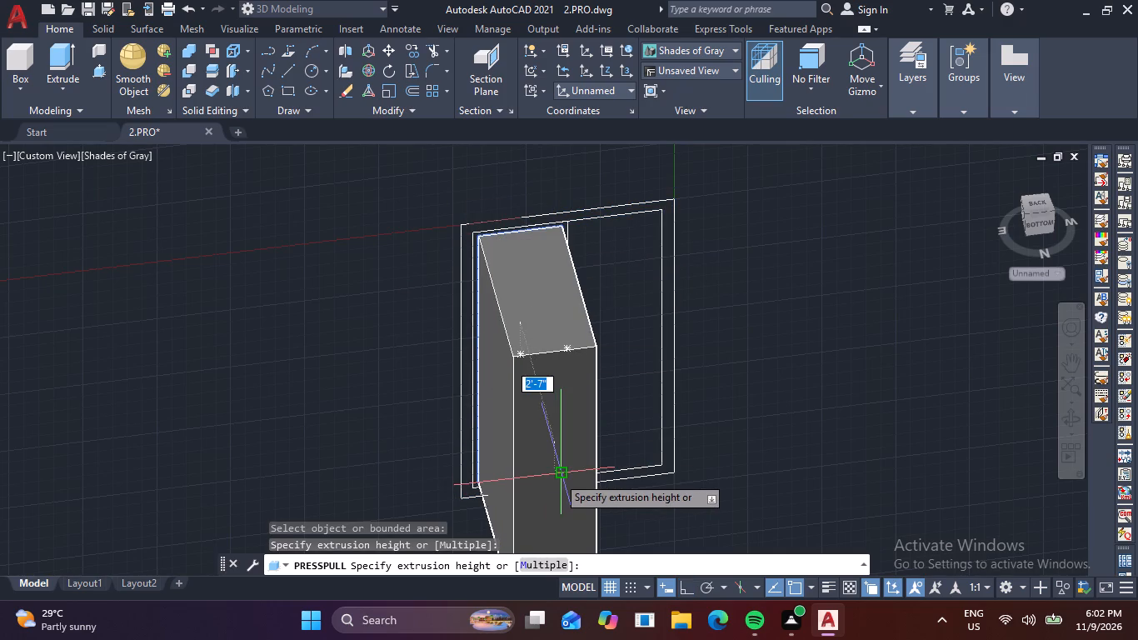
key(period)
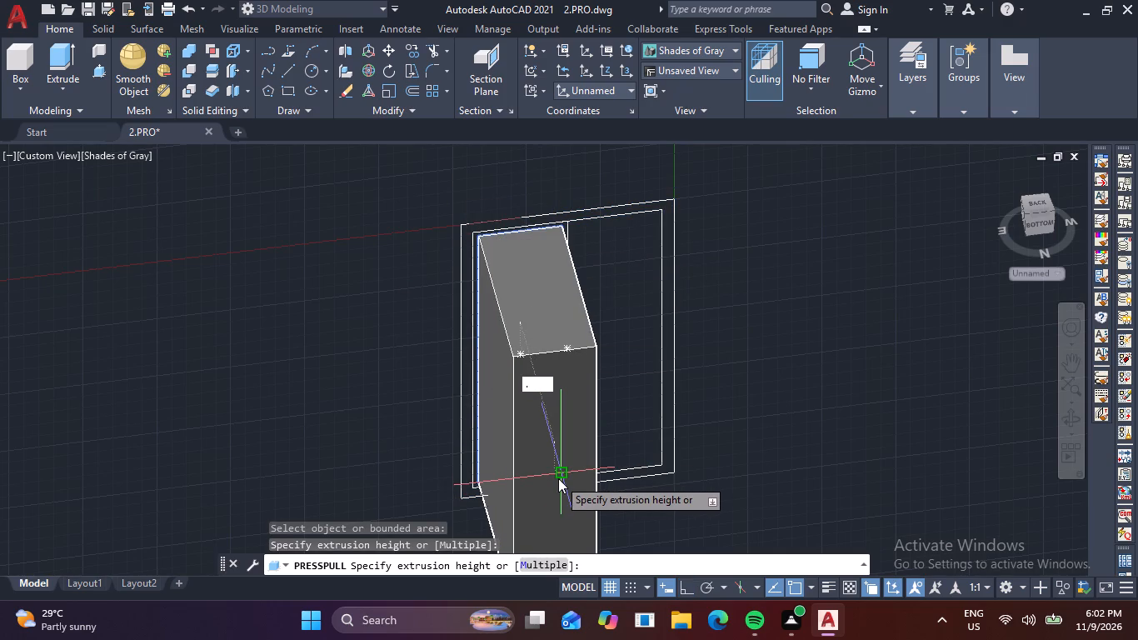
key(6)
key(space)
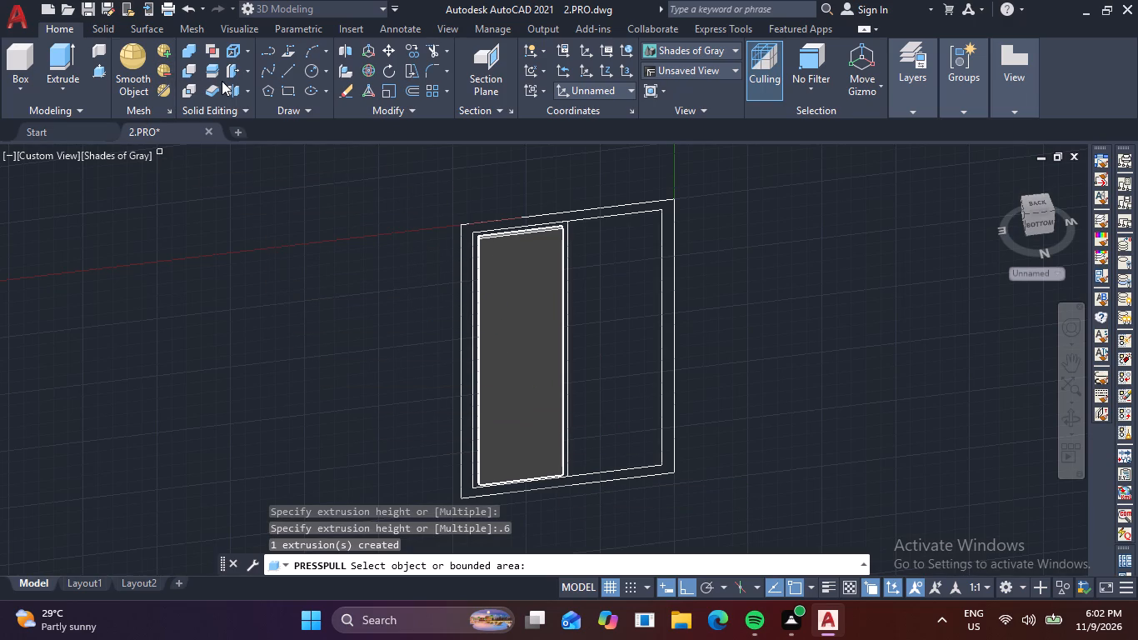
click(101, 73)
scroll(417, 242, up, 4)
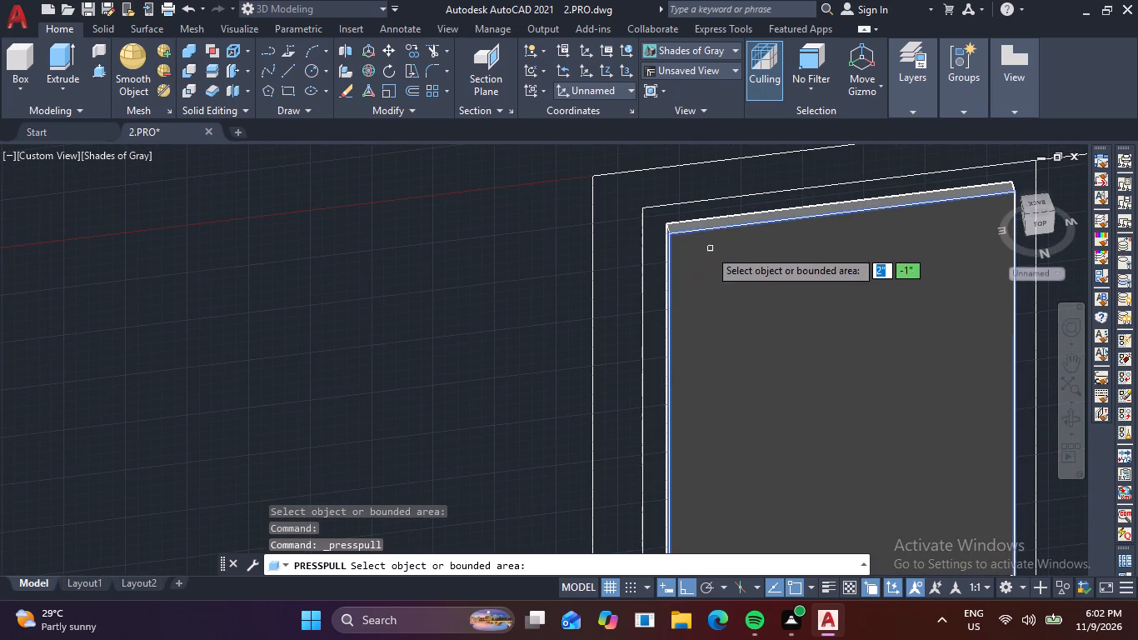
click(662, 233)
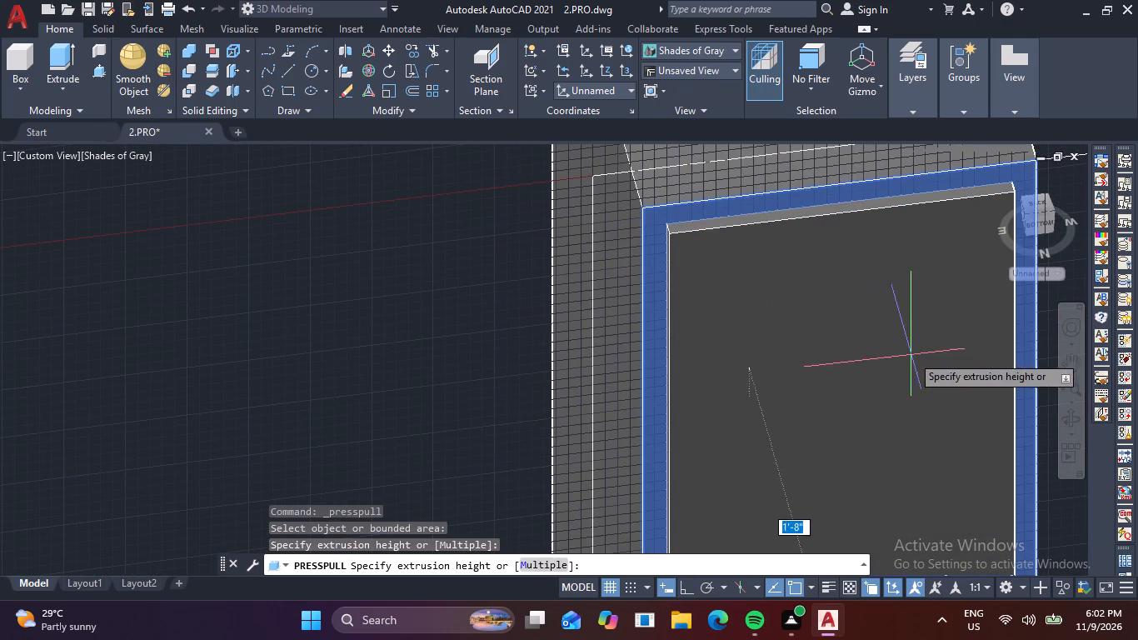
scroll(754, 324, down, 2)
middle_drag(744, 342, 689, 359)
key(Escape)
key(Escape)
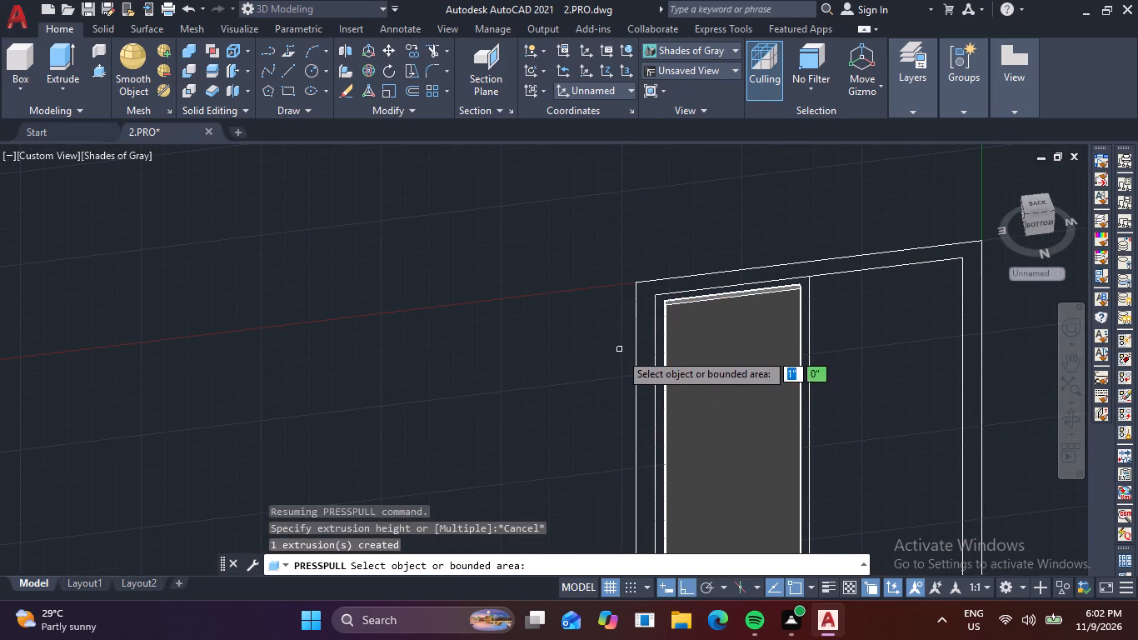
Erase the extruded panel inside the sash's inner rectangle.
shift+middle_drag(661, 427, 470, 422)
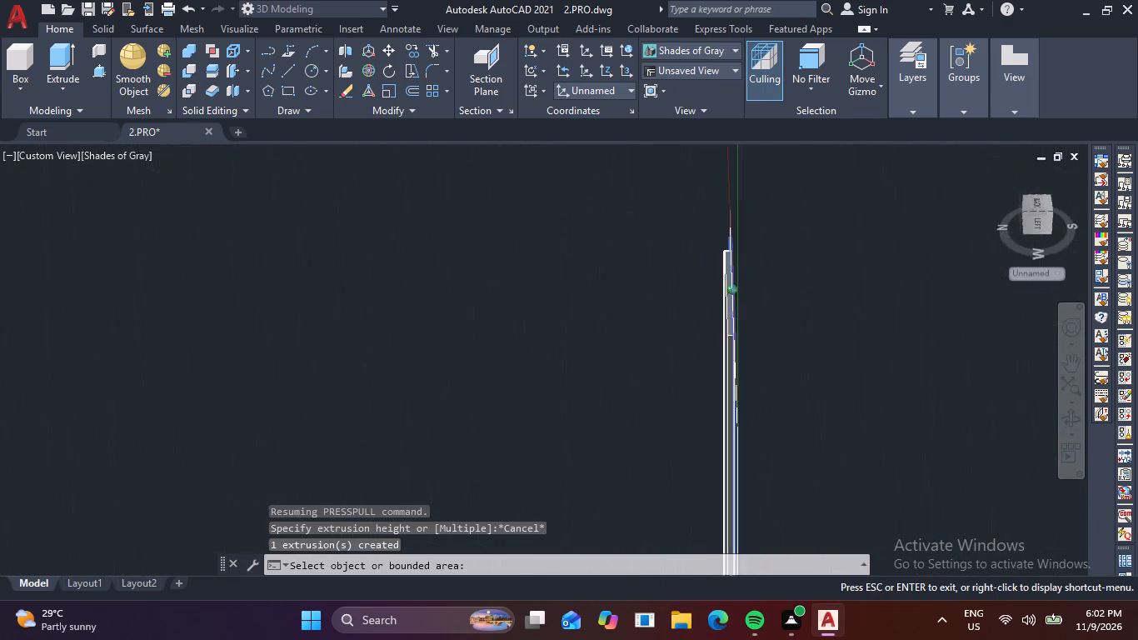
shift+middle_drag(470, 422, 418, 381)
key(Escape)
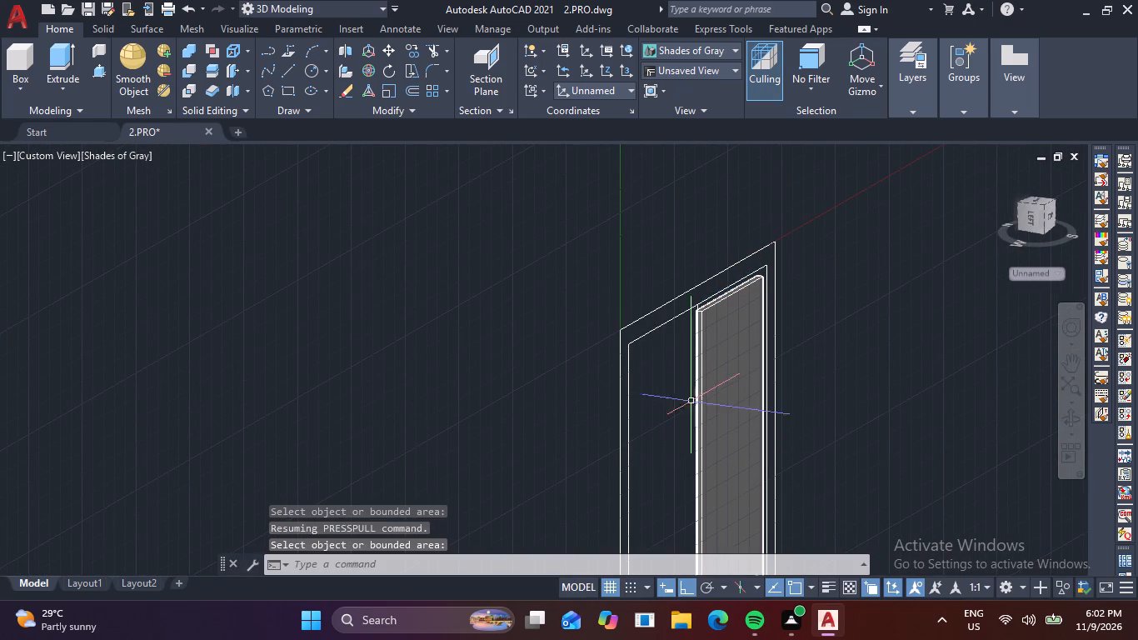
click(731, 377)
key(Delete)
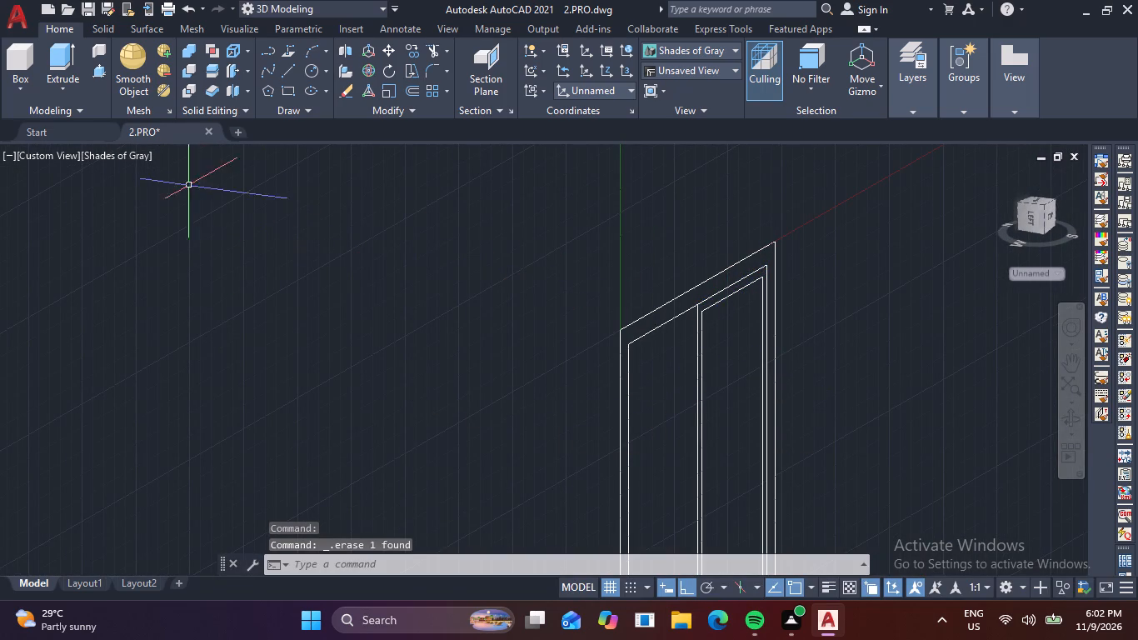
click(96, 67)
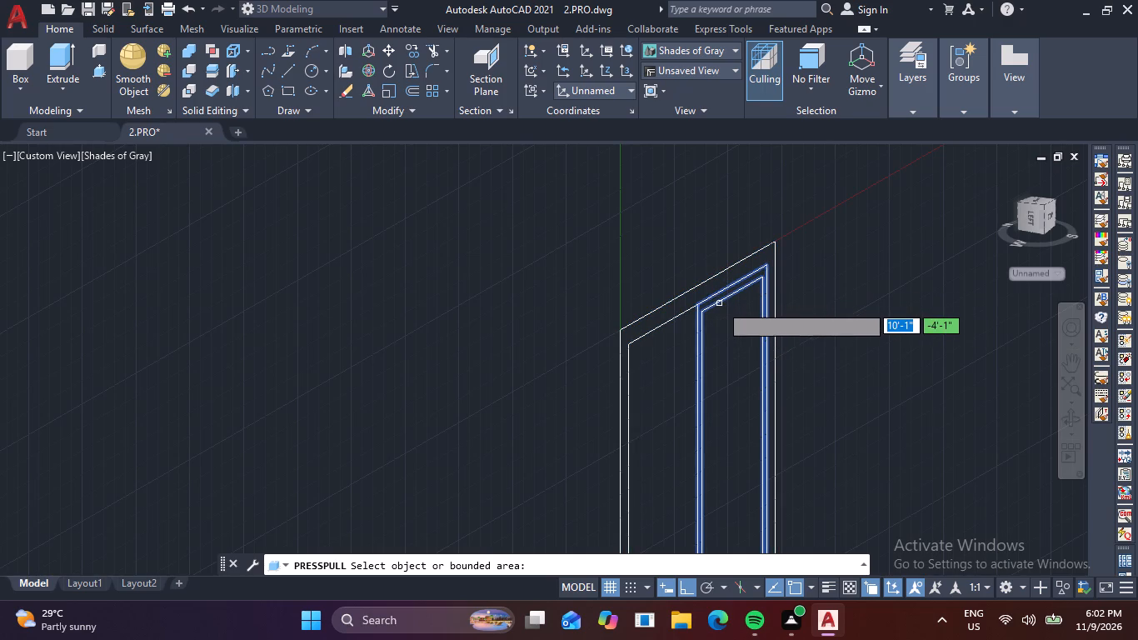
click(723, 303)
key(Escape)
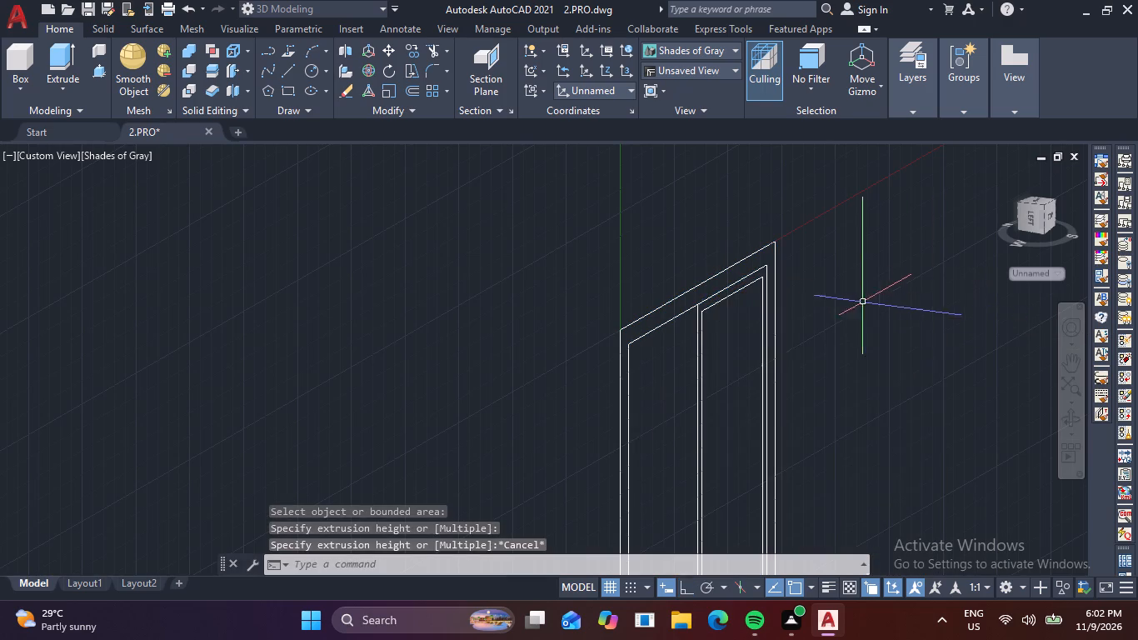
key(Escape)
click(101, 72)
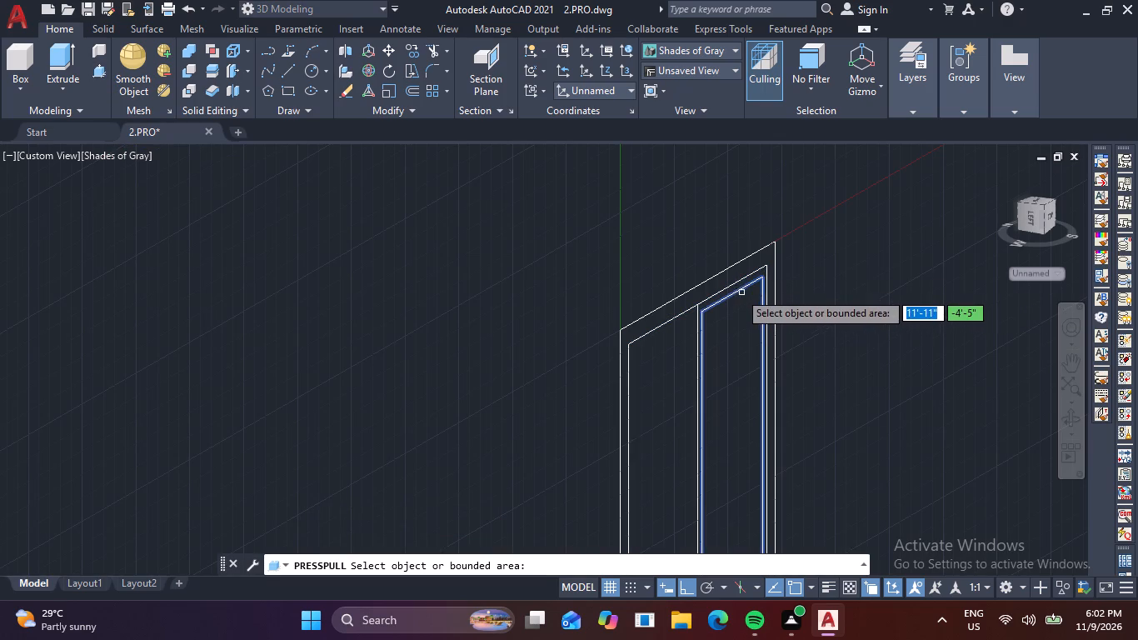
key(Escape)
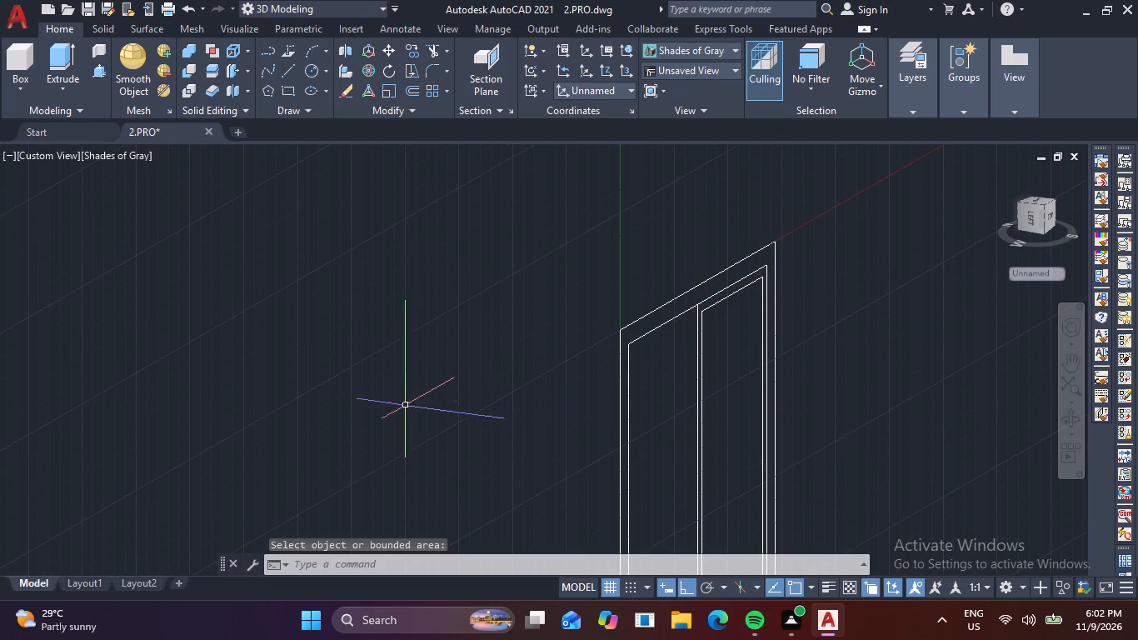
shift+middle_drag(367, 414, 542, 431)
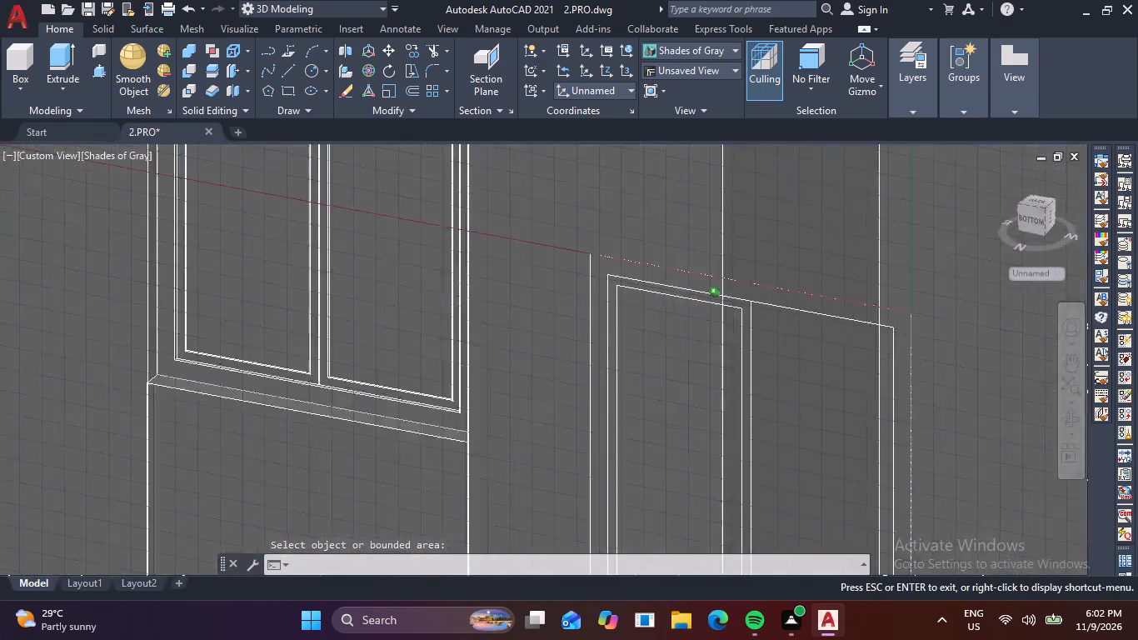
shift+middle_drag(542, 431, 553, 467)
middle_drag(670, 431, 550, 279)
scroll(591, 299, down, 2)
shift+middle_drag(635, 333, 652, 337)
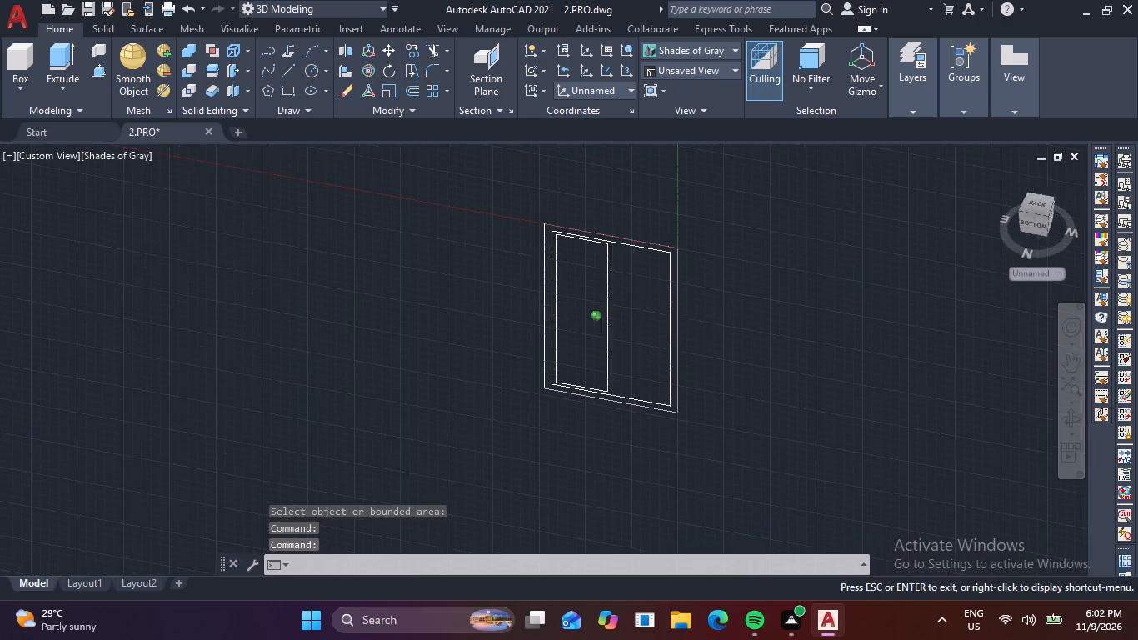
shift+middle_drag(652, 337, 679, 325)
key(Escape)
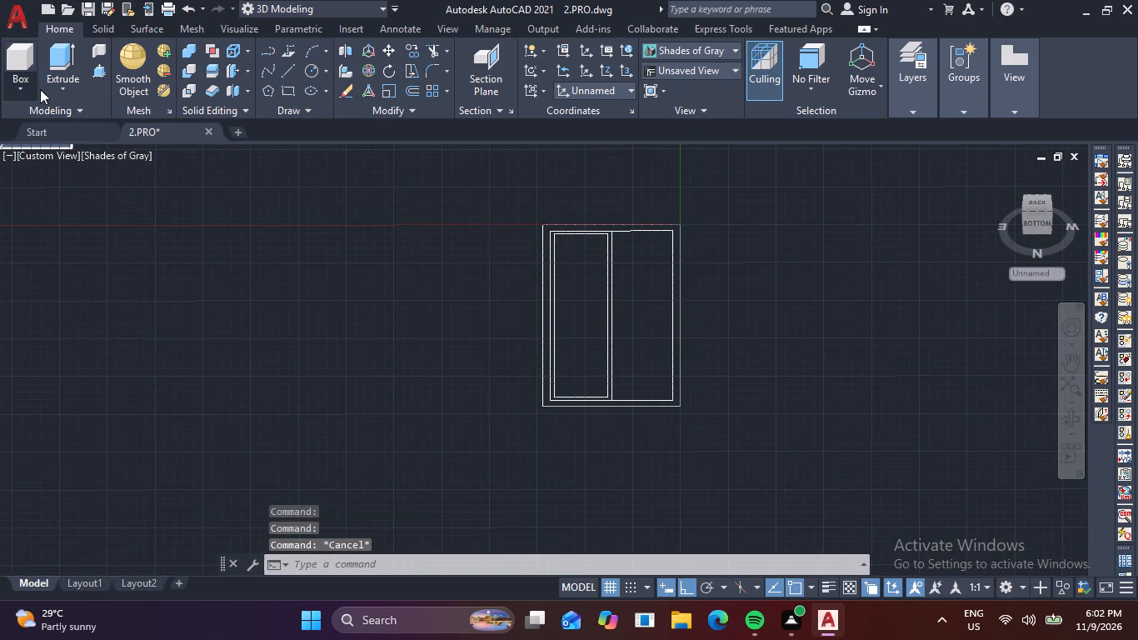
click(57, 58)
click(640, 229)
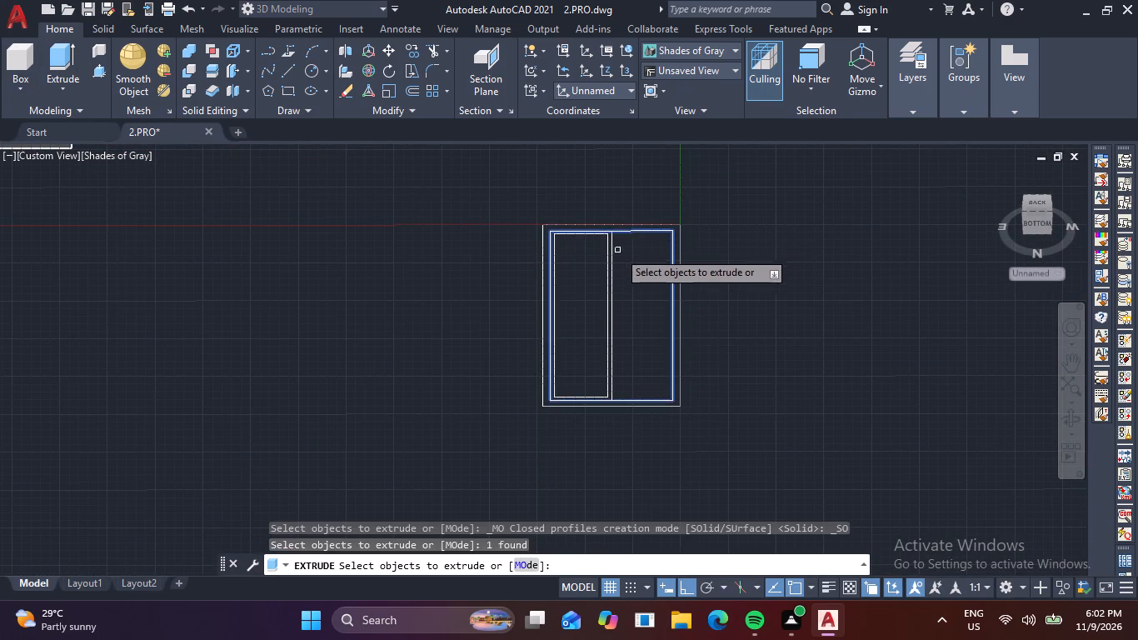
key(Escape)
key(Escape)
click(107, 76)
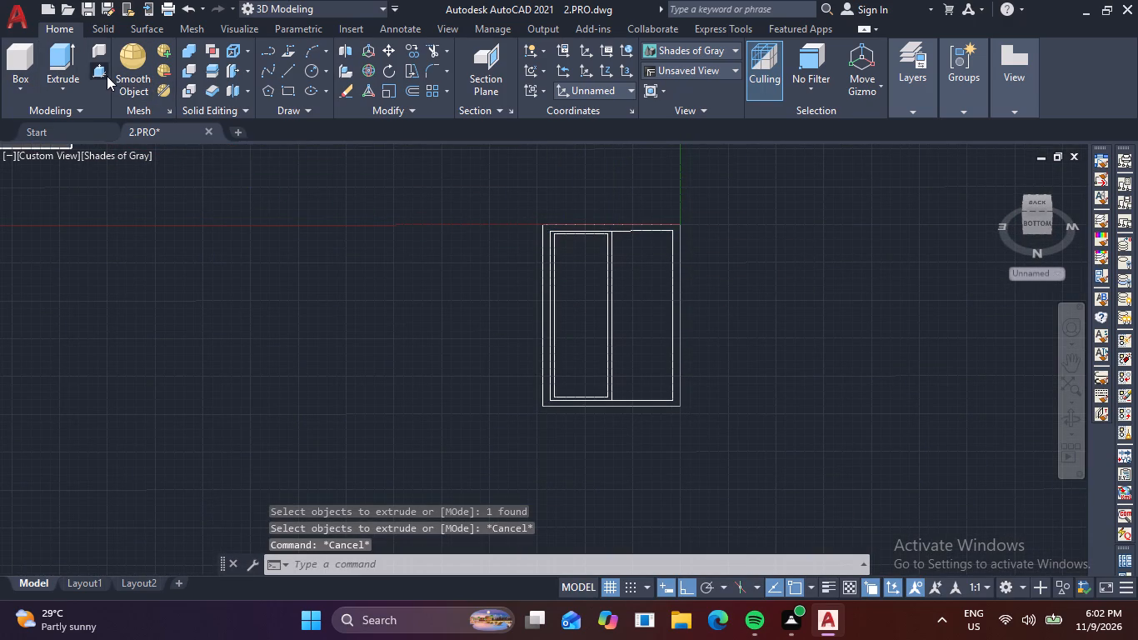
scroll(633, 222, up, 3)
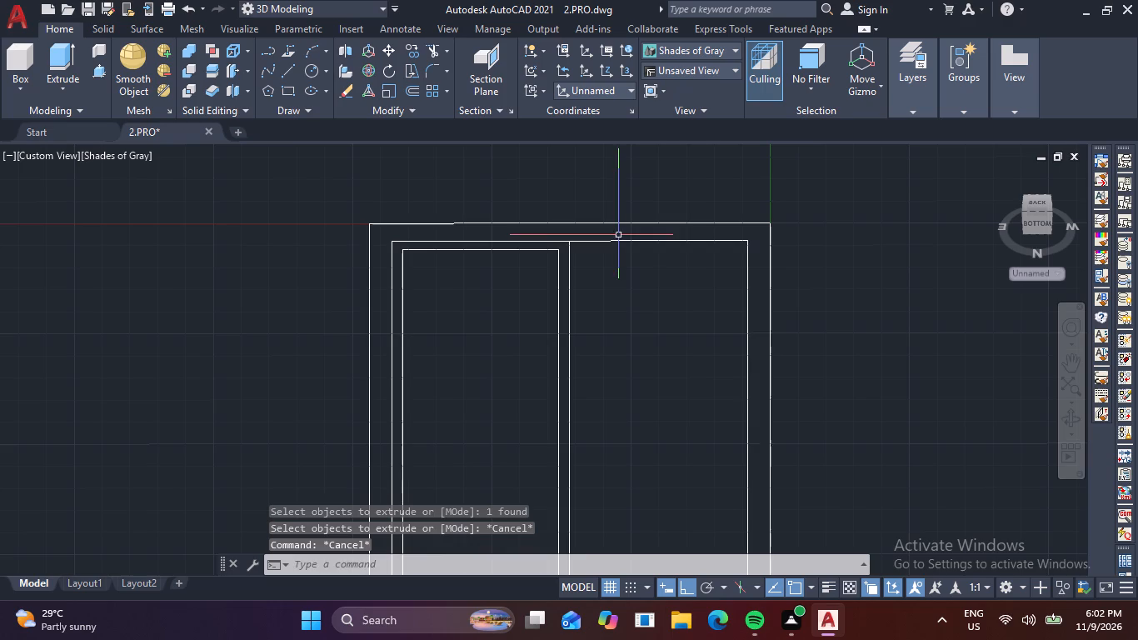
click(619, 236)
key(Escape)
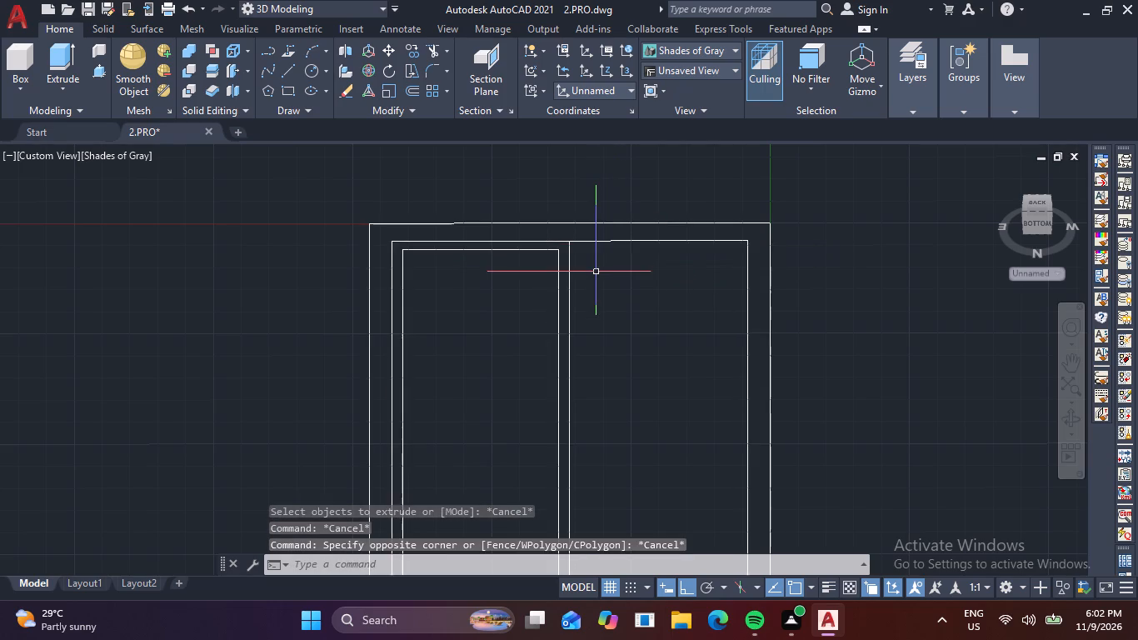
Press-pull the window frame band between the outer and inner rectangles by 2".
scroll(588, 279, down, 1)
scroll(677, 384, down, 2)
middle_drag(689, 382, 653, 272)
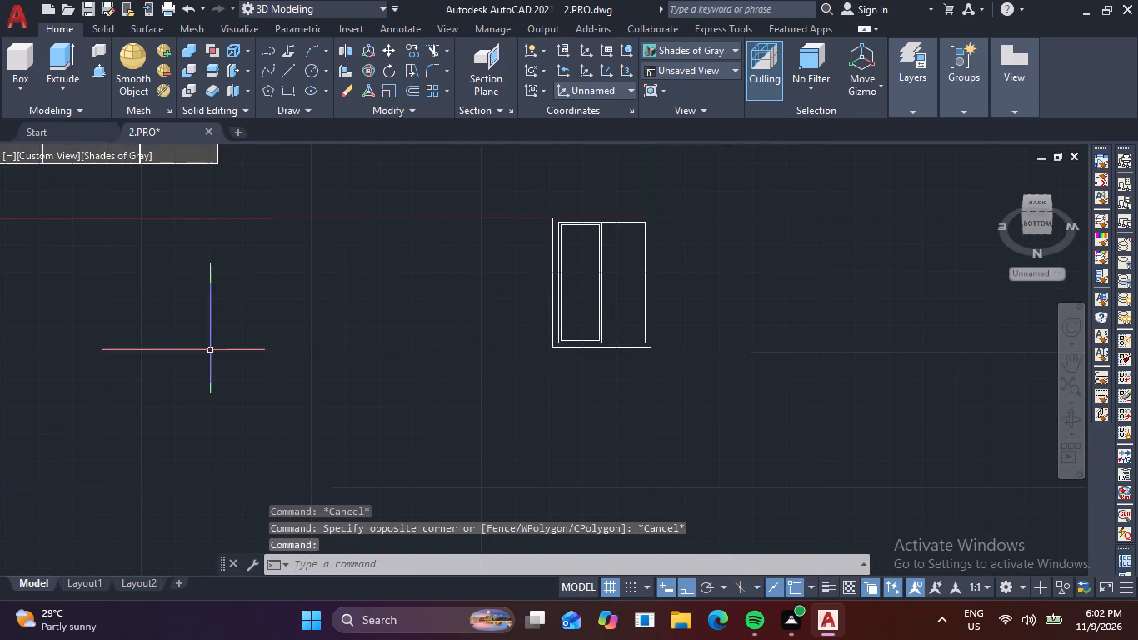
click(98, 68)
scroll(591, 256, up, 1)
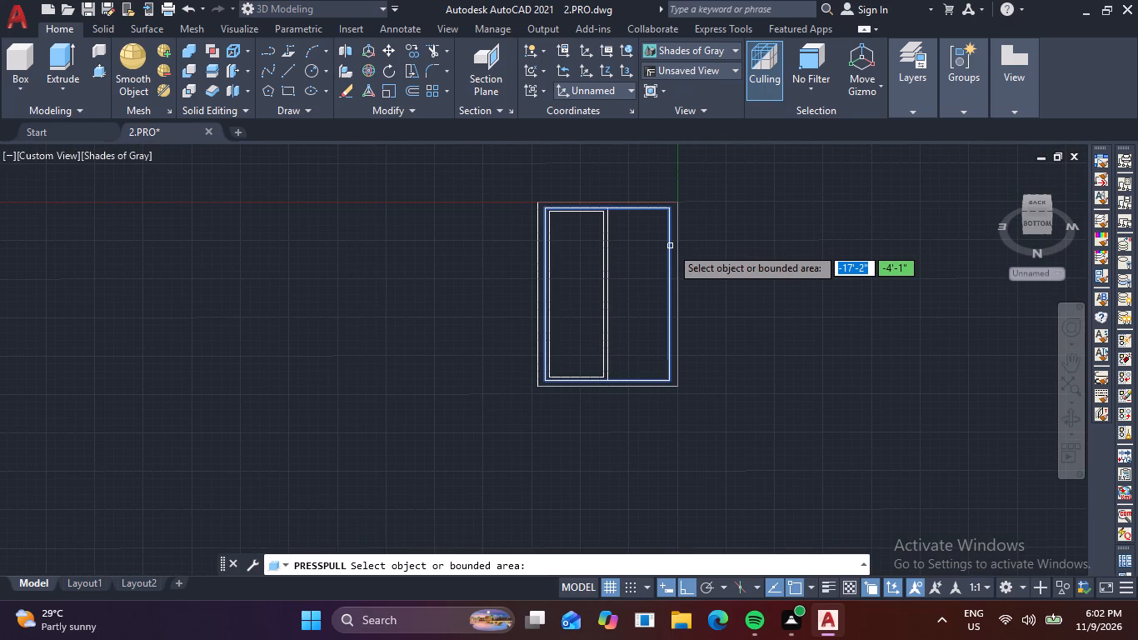
scroll(602, 248, up, 1)
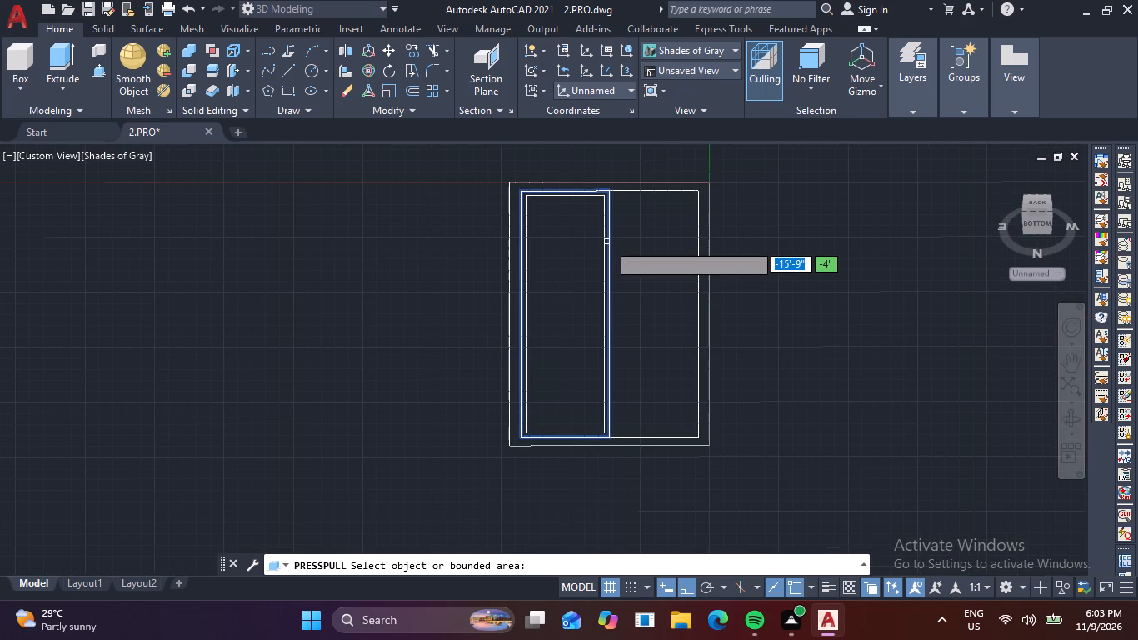
click(569, 186)
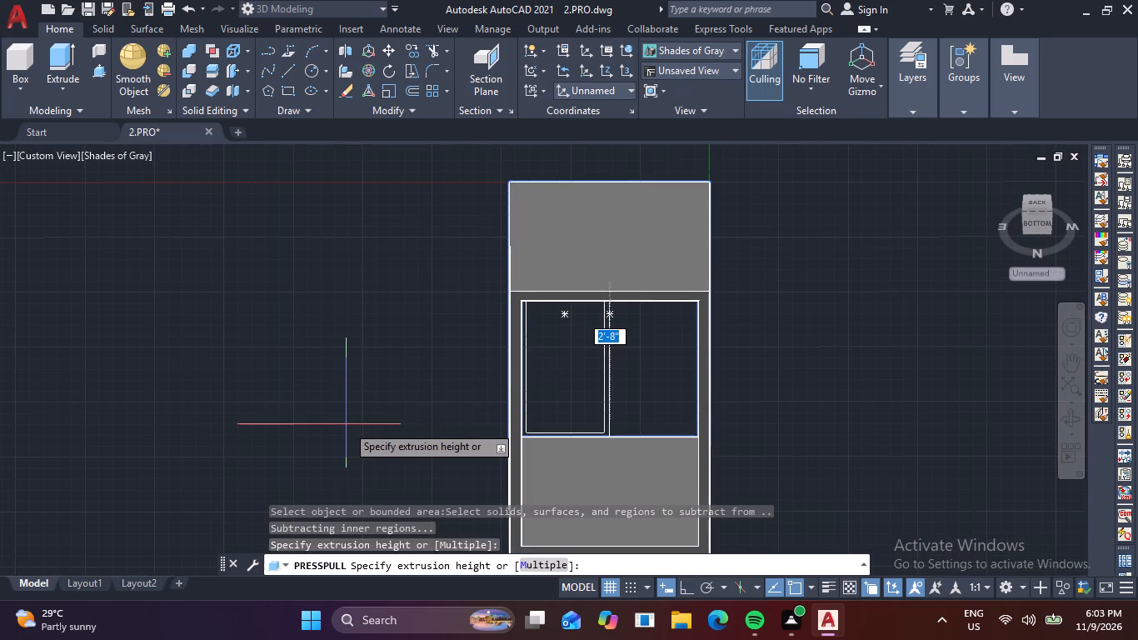
key(2)
key(space)
Press-pull the sash band between the sash rectangle and its inner offset by 1".
scroll(584, 222, up, 2)
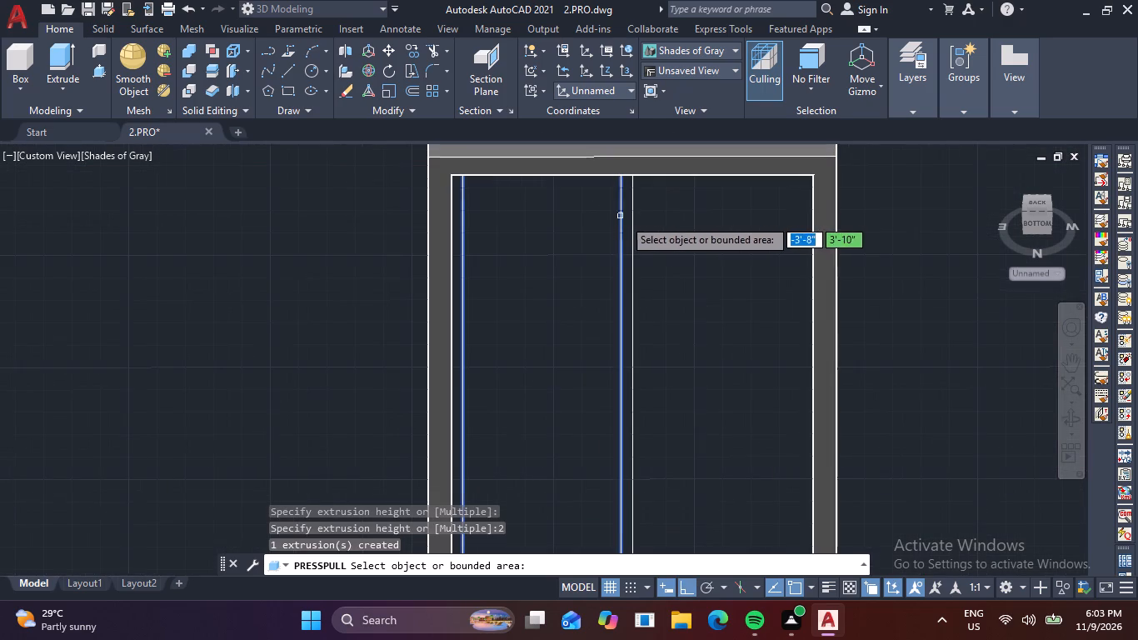
click(630, 225)
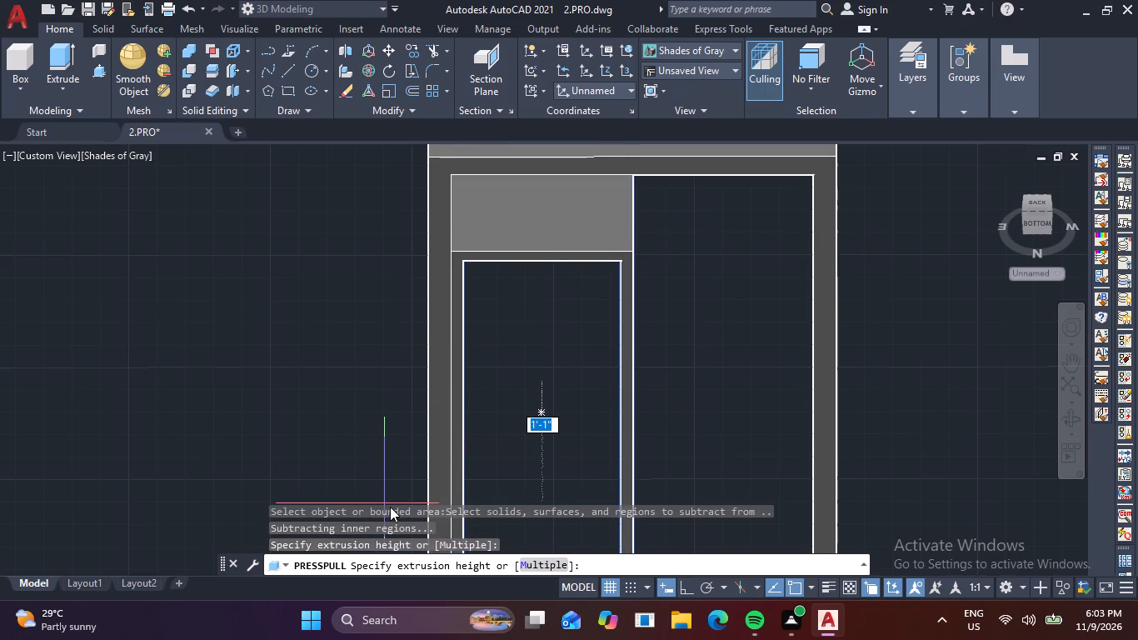
key(1)
key(space)
Press-pull the area inside the sash's inner rectangle by 0.6" as the sash panel.
click(569, 371)
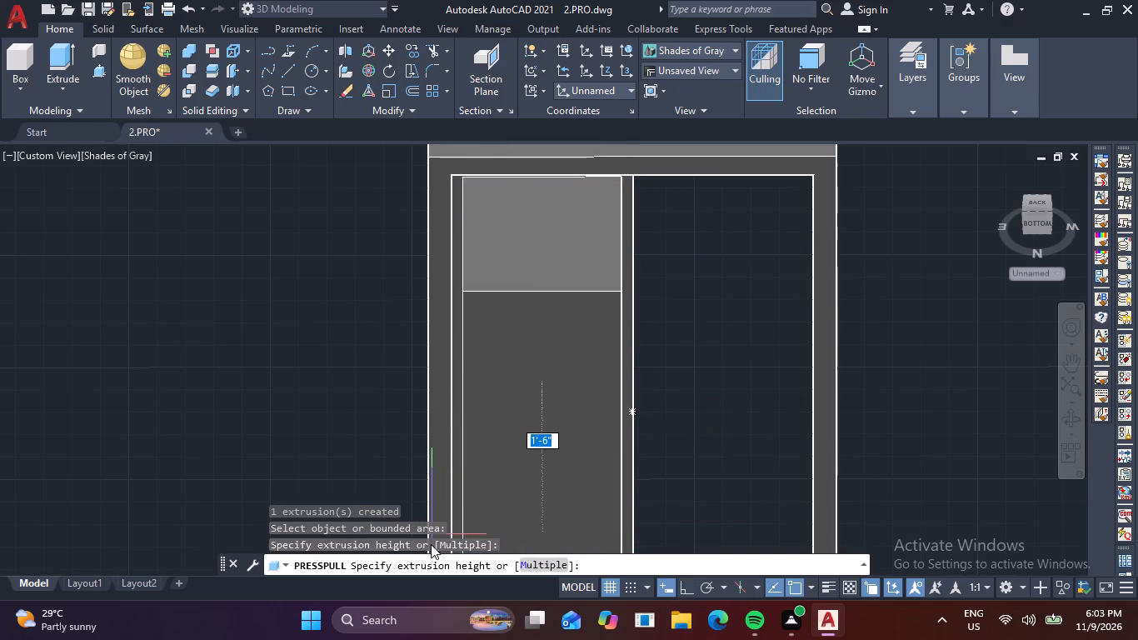
key(period)
key(6)
key(space)
scroll(636, 437, down, 1)
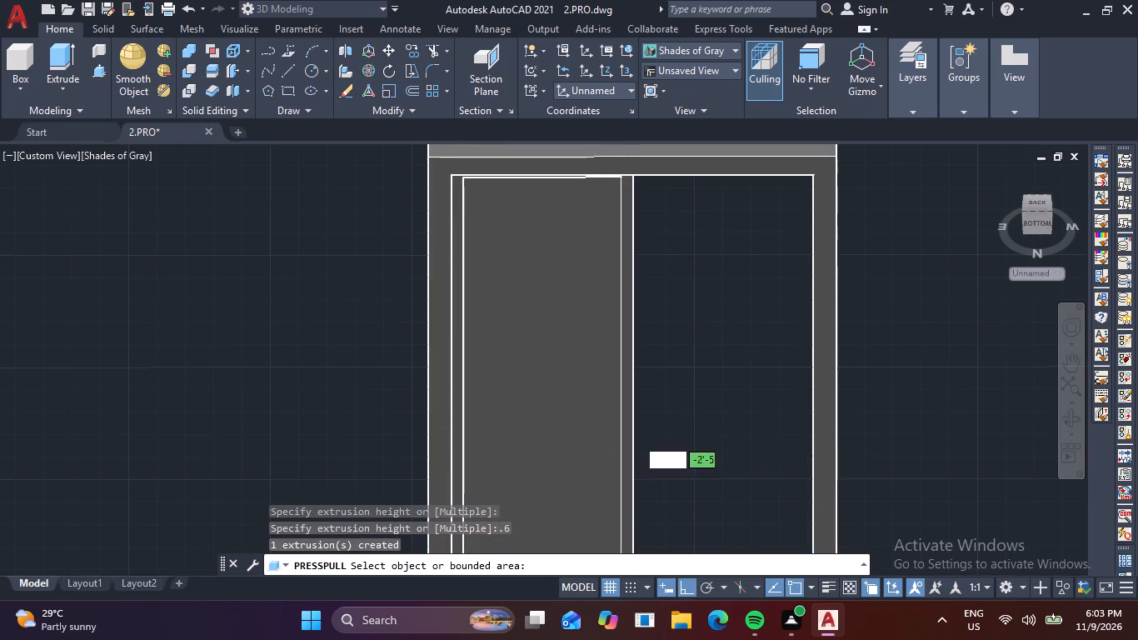
key(Escape)
Move the sash panel from its lower outer corner to the adjoining inner corner of the sash.
middle_drag(641, 451, 654, 338)
shift+middle_drag(633, 444, 585, 466)
scroll(571, 396, up, 1)
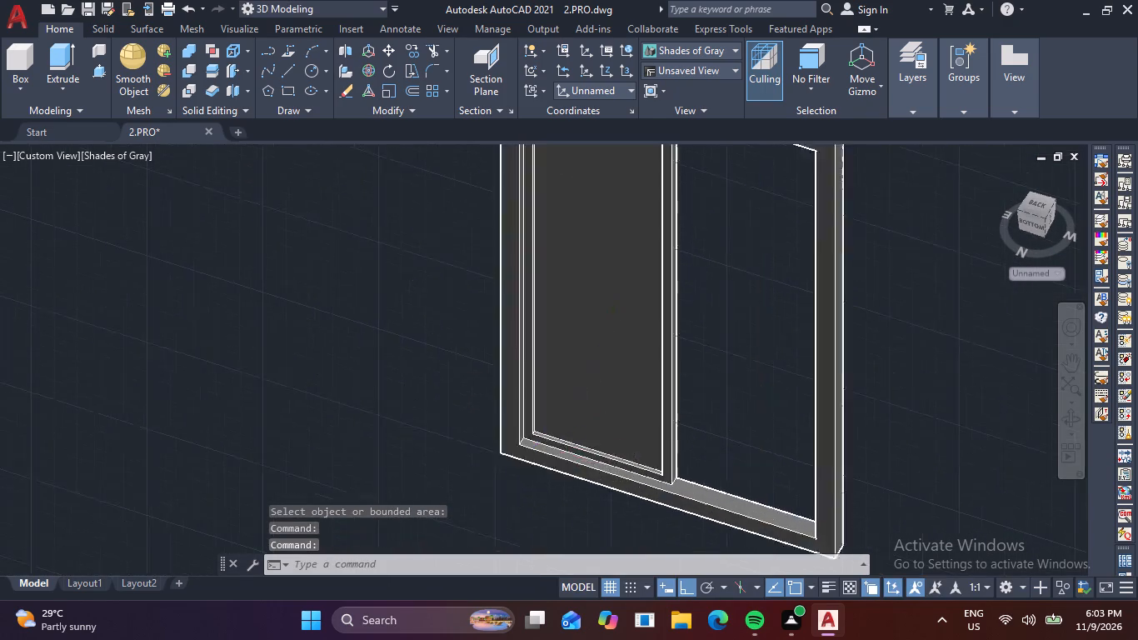
scroll(576, 387, up, 2)
drag(602, 354, 646, 278)
middle_drag(612, 335, 646, 278)
middle_drag(572, 392, 677, 233)
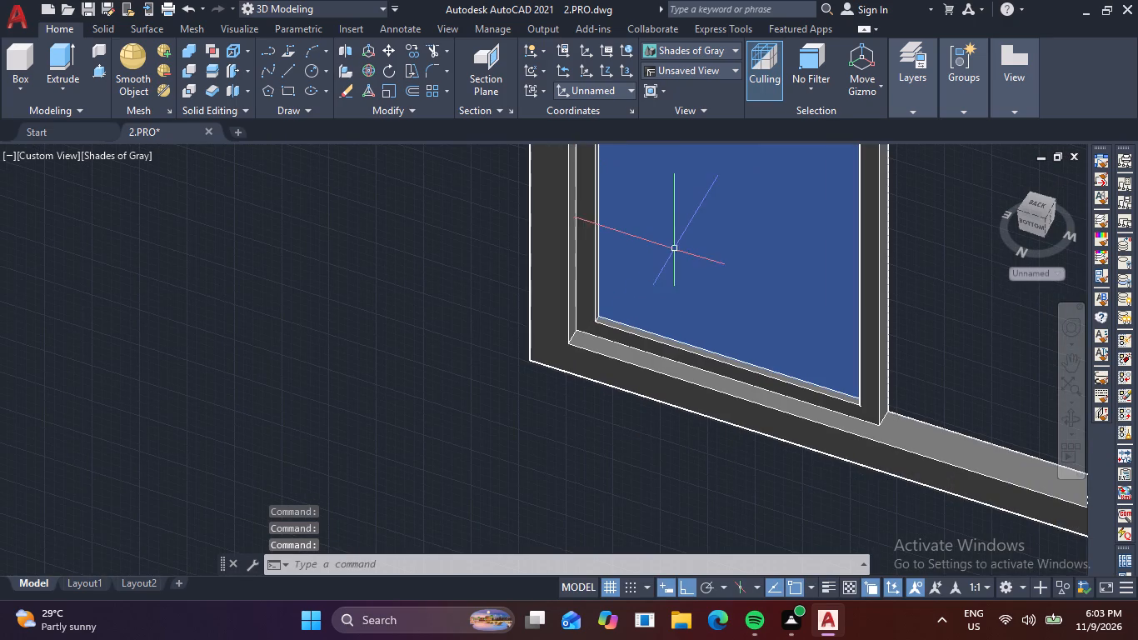
key(m)
key(space)
scroll(610, 308, up, 3)
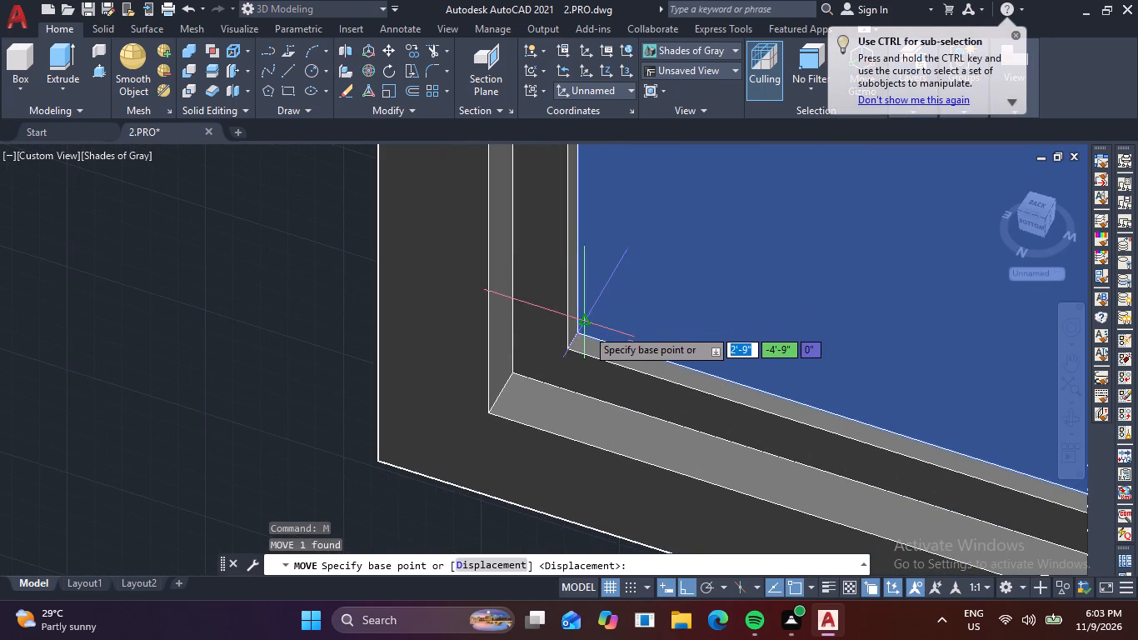
click(581, 334)
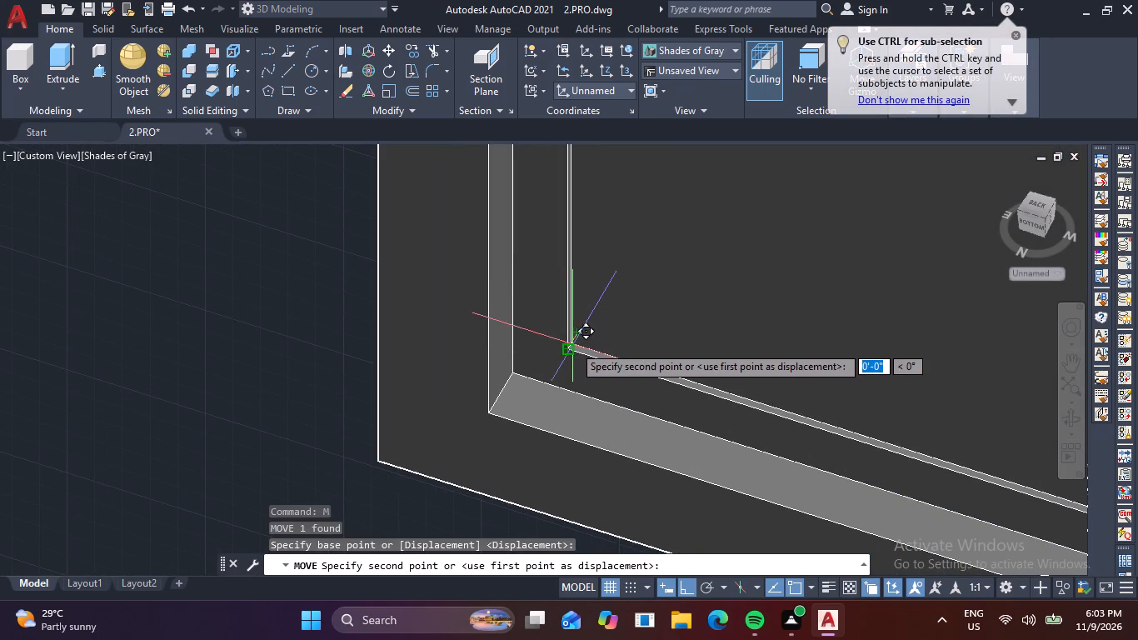
scroll(573, 338, up, 4)
click(568, 351)
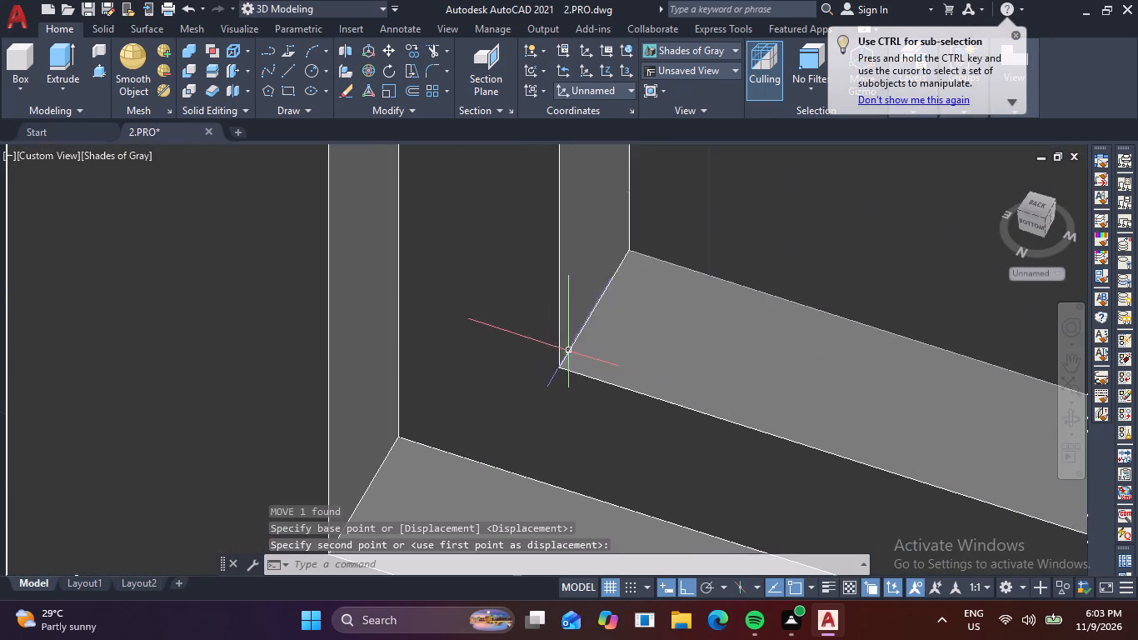
scroll(701, 287, down, 2)
middle_drag(721, 321, 671, 413)
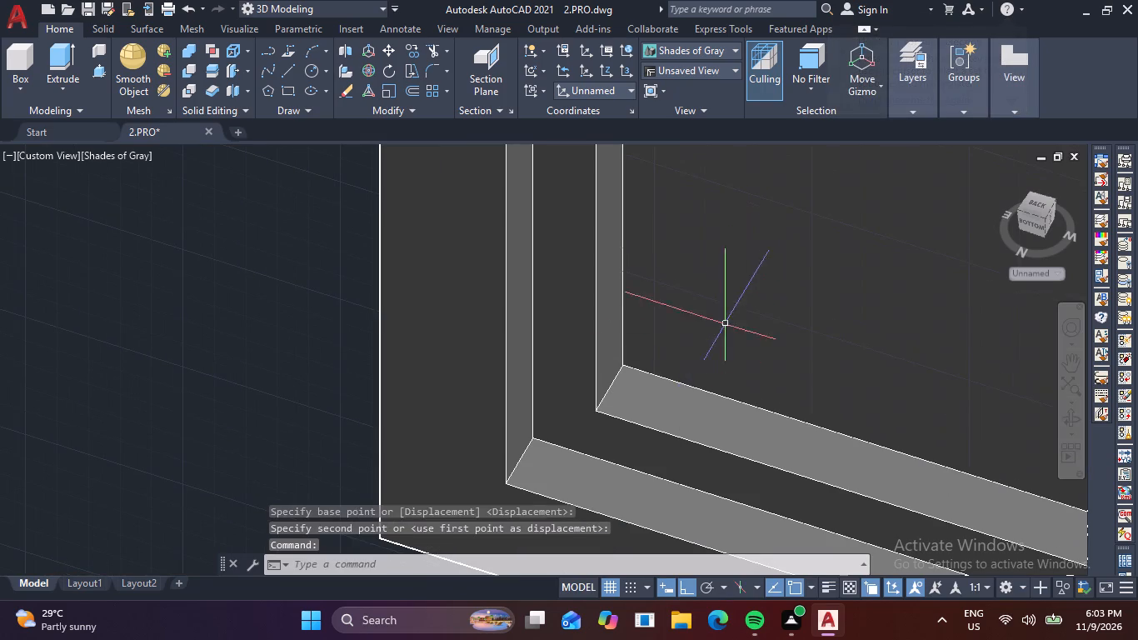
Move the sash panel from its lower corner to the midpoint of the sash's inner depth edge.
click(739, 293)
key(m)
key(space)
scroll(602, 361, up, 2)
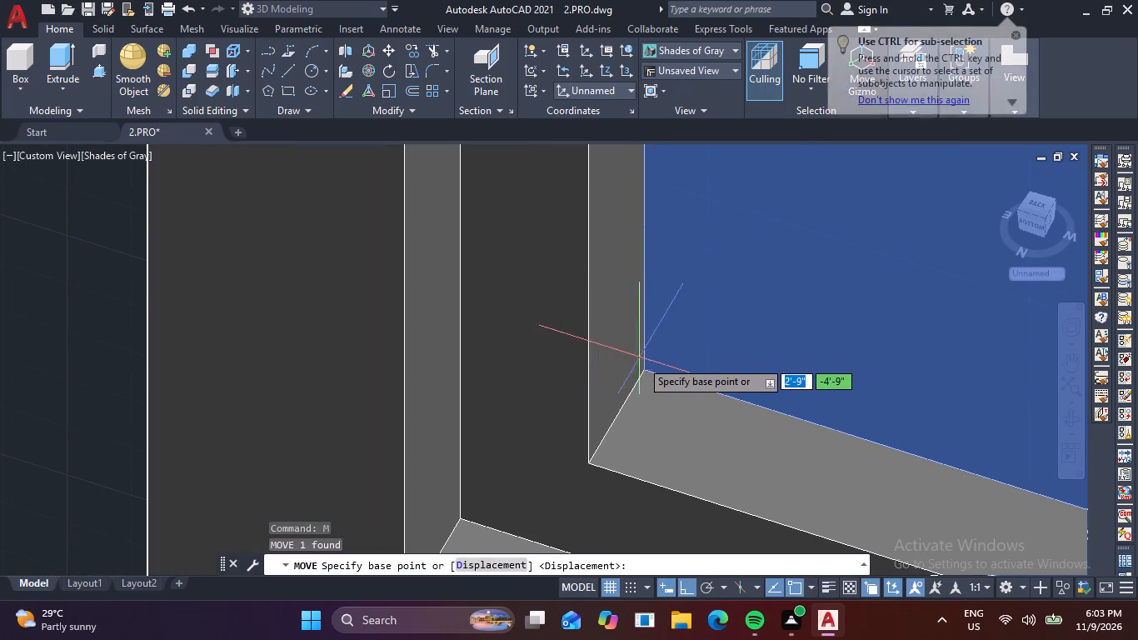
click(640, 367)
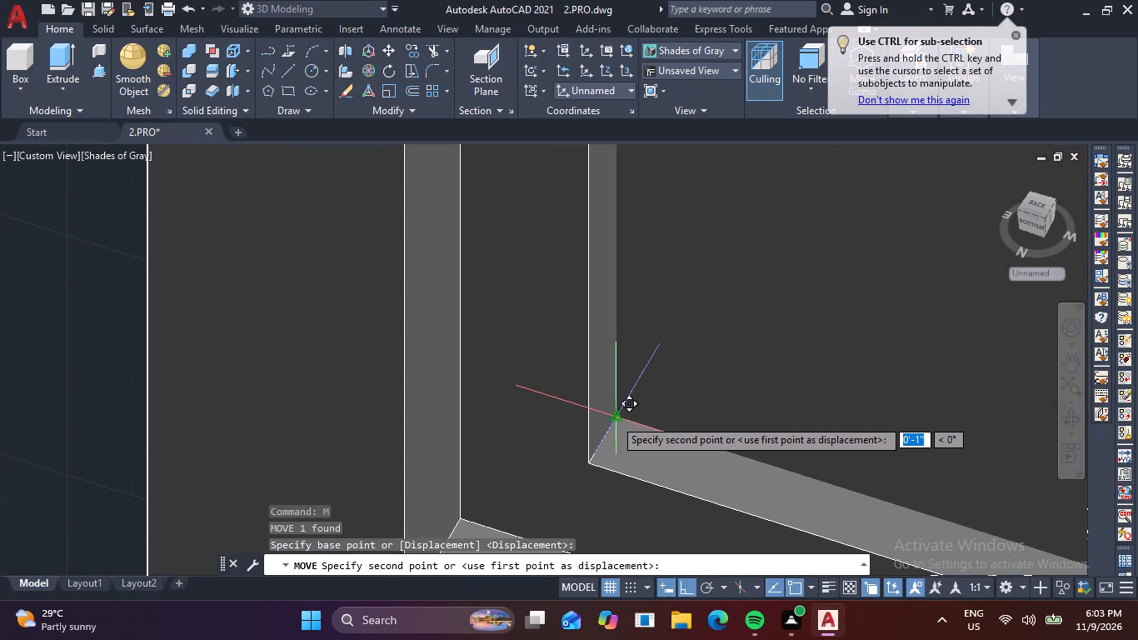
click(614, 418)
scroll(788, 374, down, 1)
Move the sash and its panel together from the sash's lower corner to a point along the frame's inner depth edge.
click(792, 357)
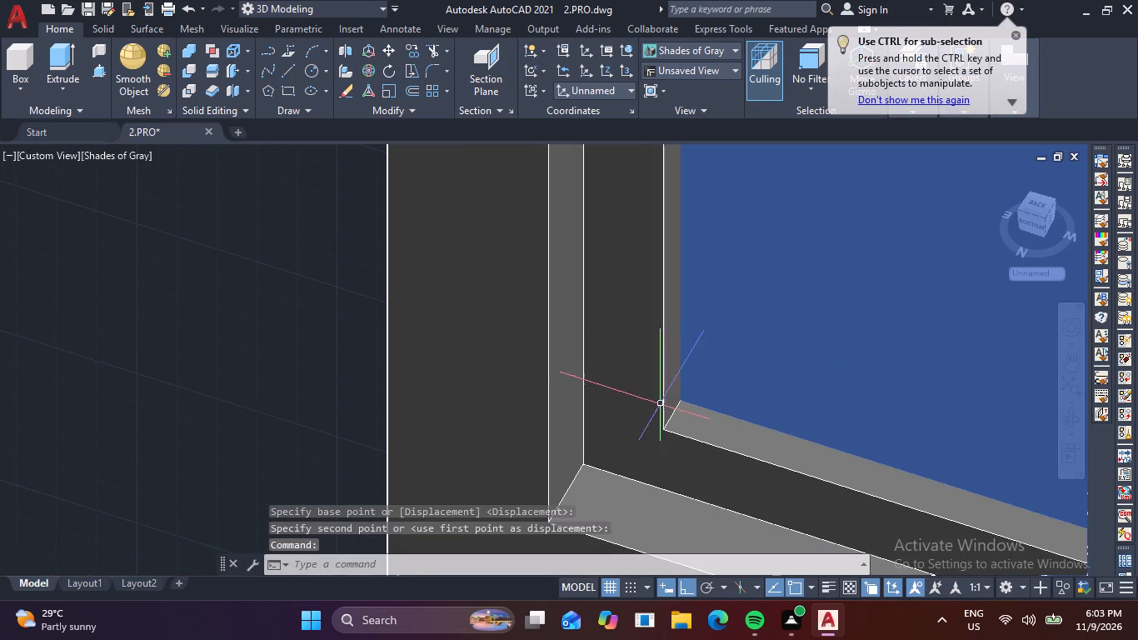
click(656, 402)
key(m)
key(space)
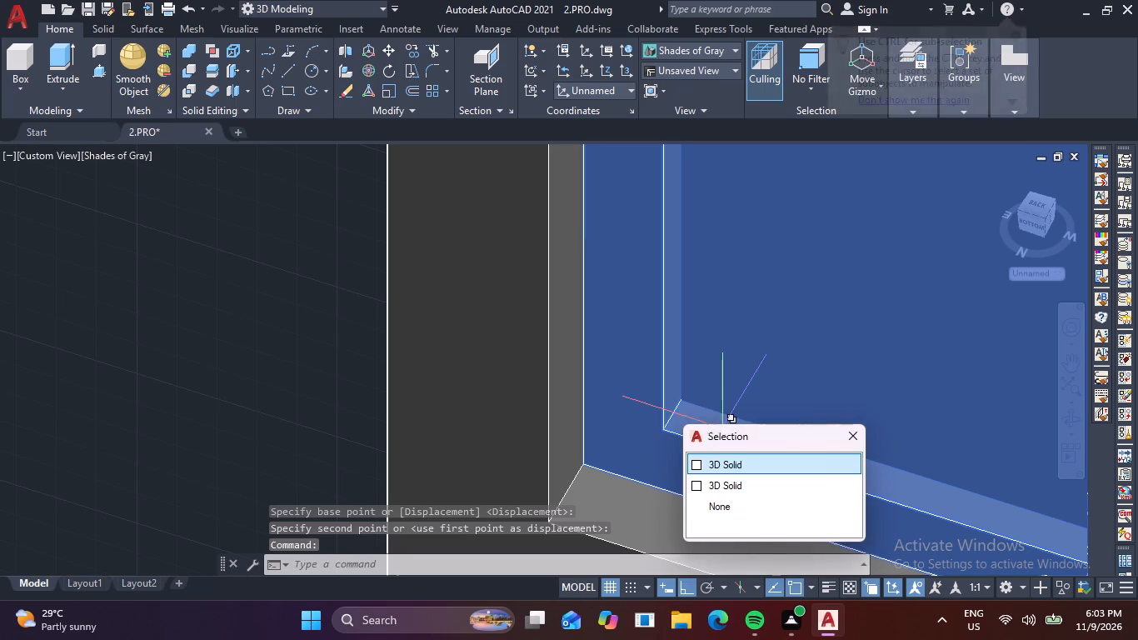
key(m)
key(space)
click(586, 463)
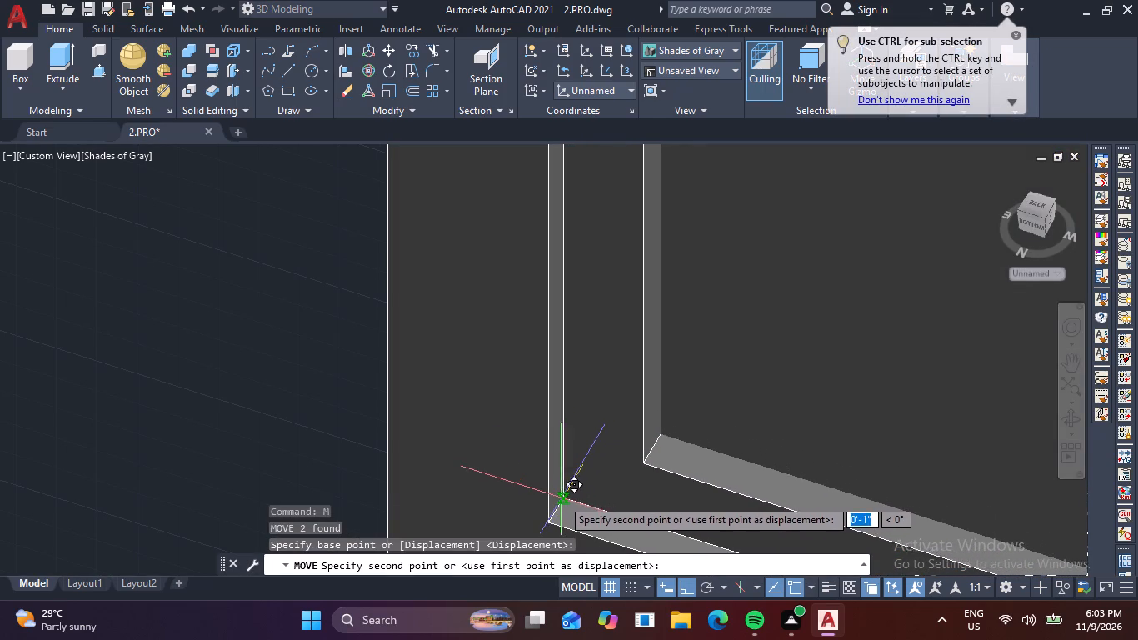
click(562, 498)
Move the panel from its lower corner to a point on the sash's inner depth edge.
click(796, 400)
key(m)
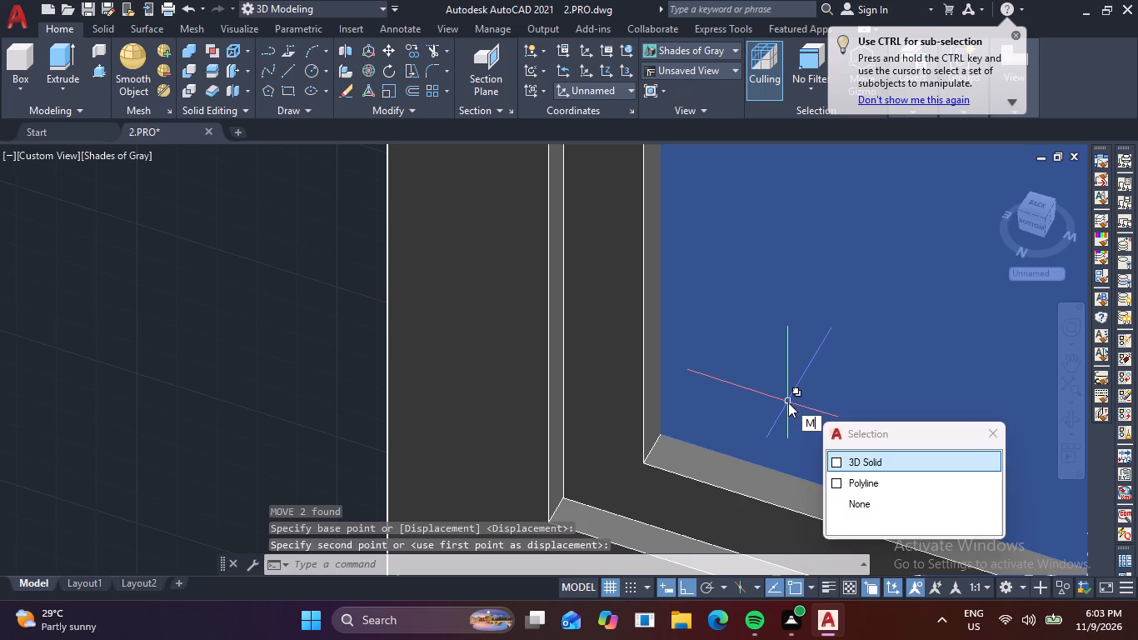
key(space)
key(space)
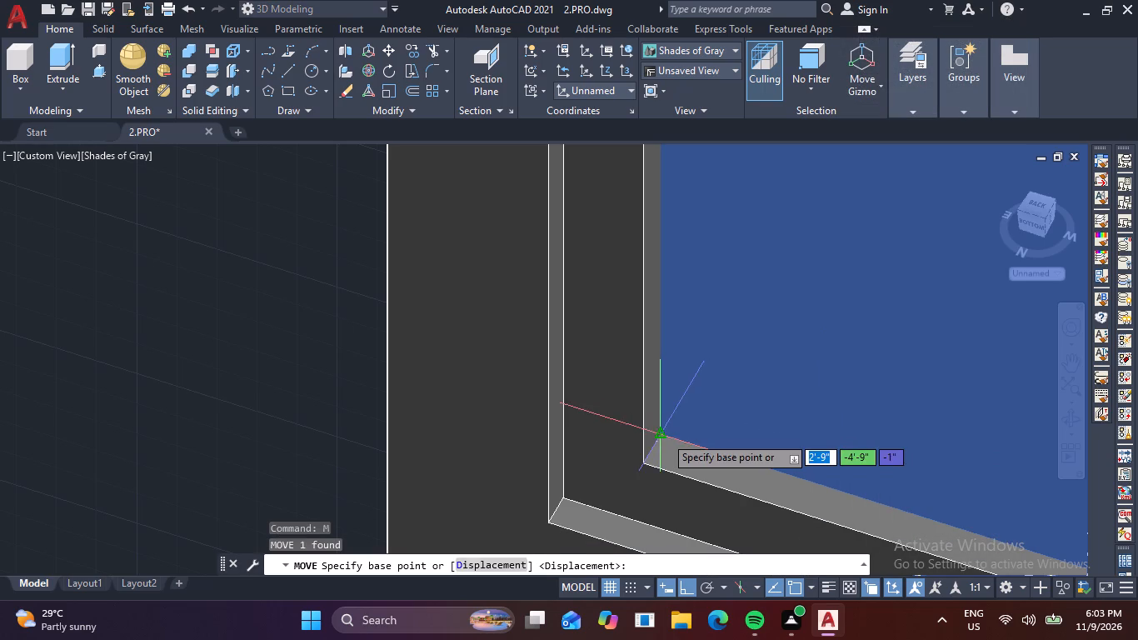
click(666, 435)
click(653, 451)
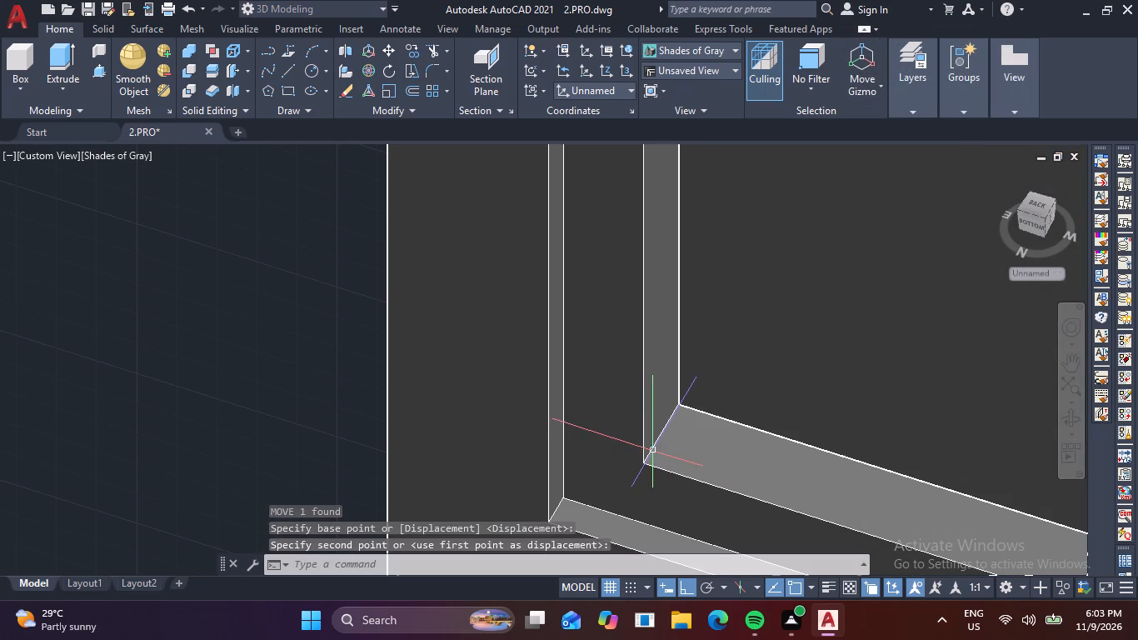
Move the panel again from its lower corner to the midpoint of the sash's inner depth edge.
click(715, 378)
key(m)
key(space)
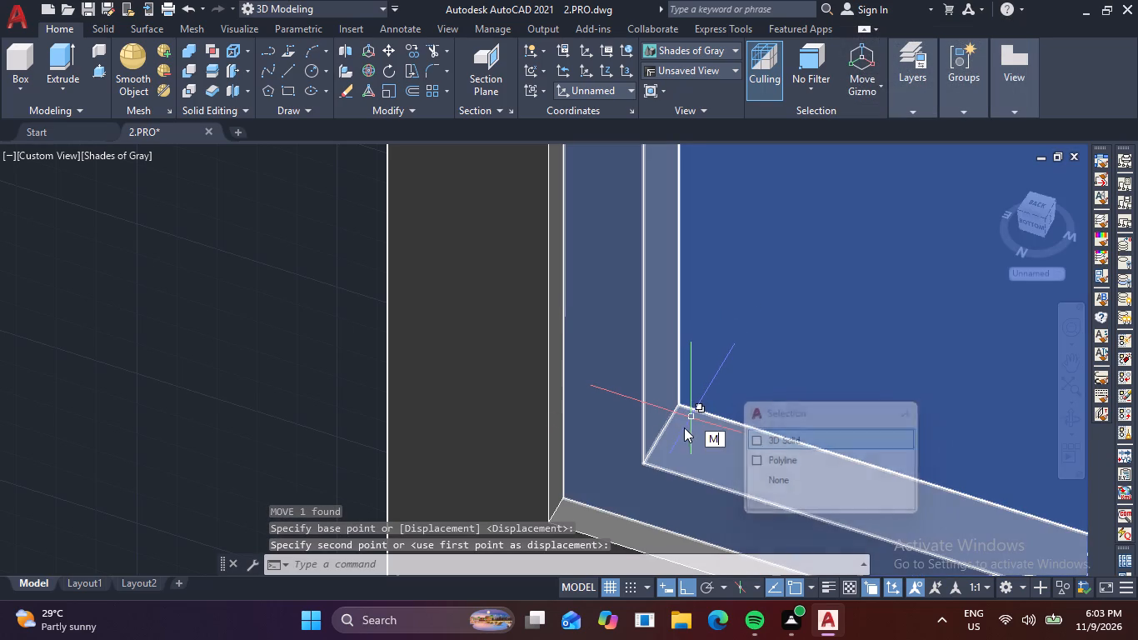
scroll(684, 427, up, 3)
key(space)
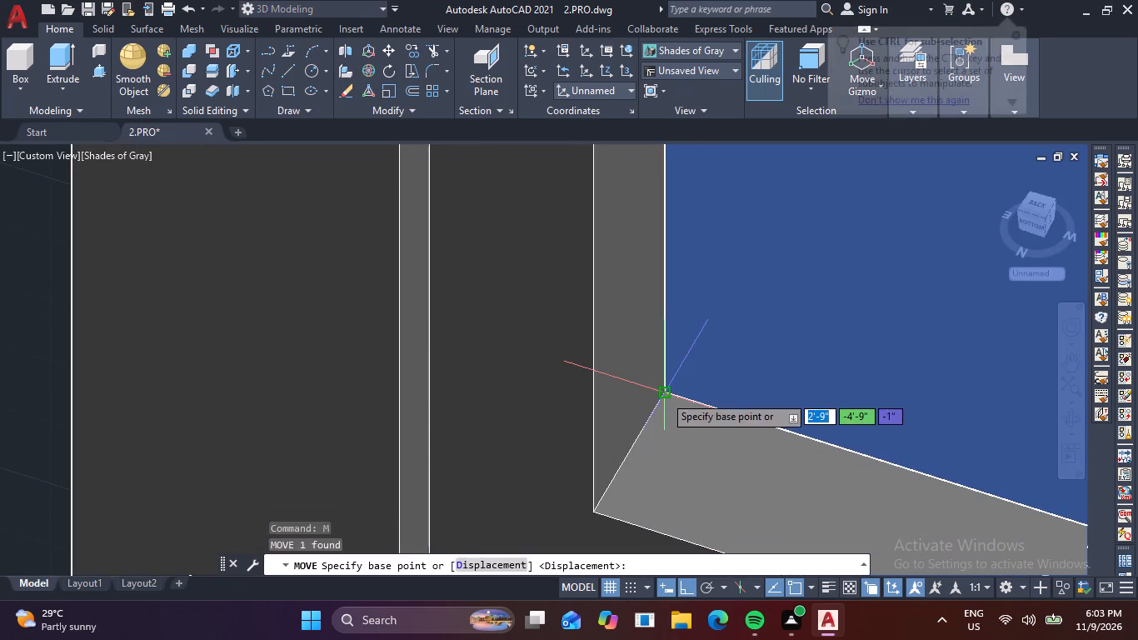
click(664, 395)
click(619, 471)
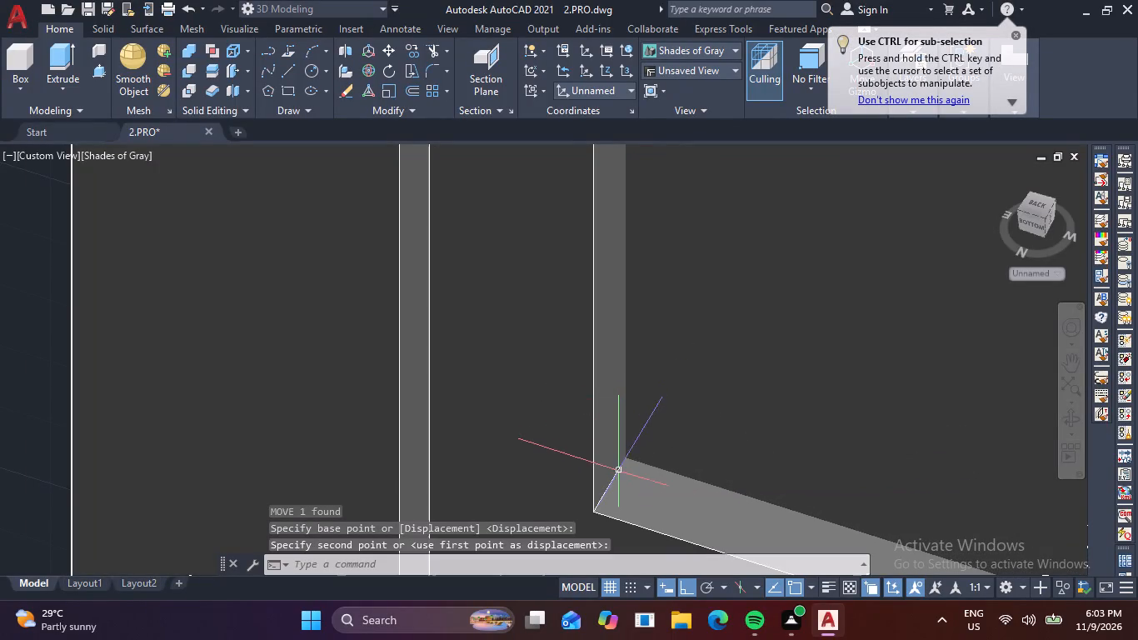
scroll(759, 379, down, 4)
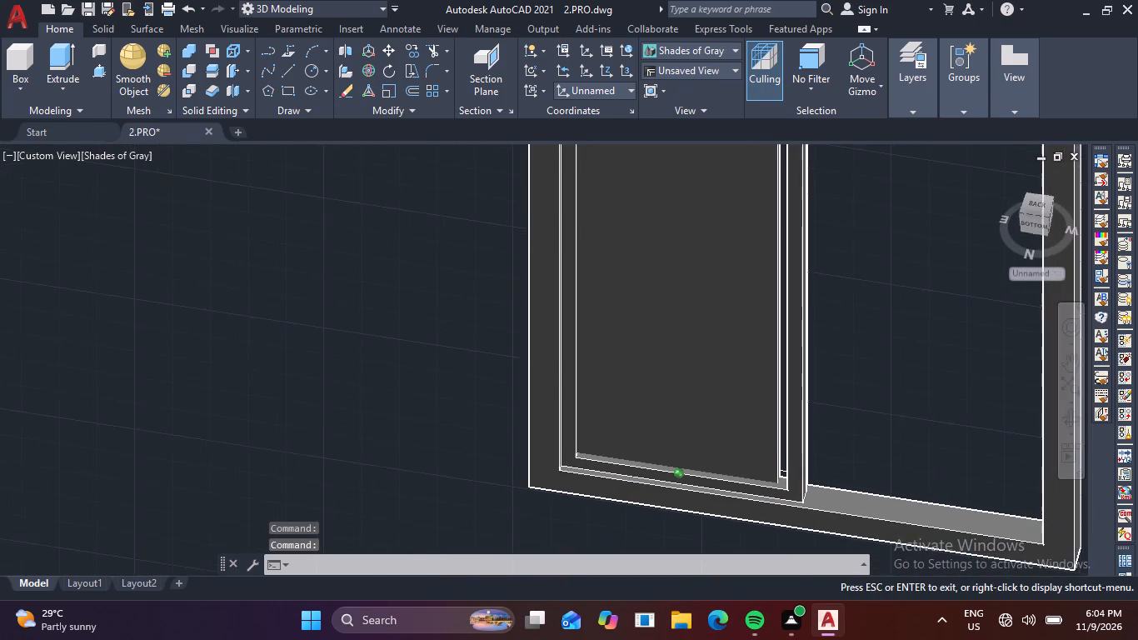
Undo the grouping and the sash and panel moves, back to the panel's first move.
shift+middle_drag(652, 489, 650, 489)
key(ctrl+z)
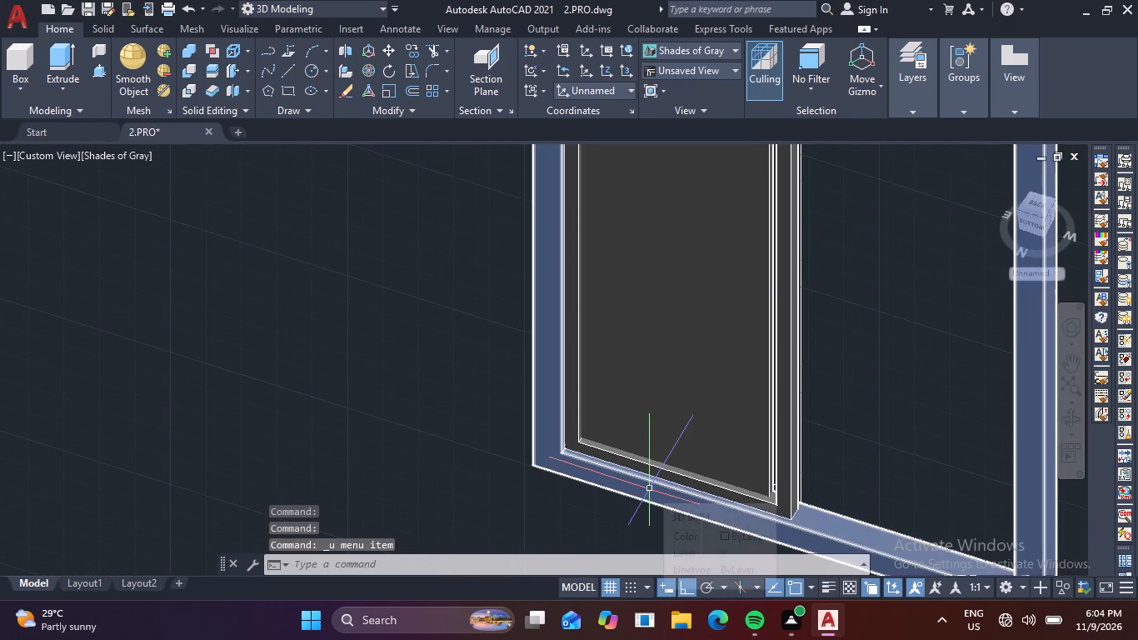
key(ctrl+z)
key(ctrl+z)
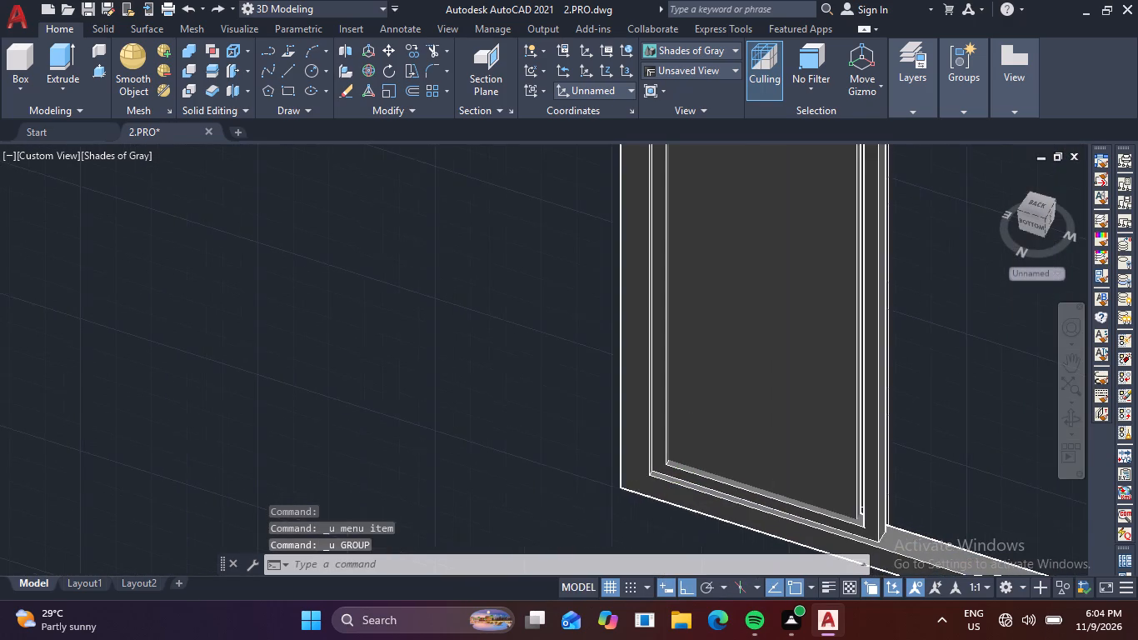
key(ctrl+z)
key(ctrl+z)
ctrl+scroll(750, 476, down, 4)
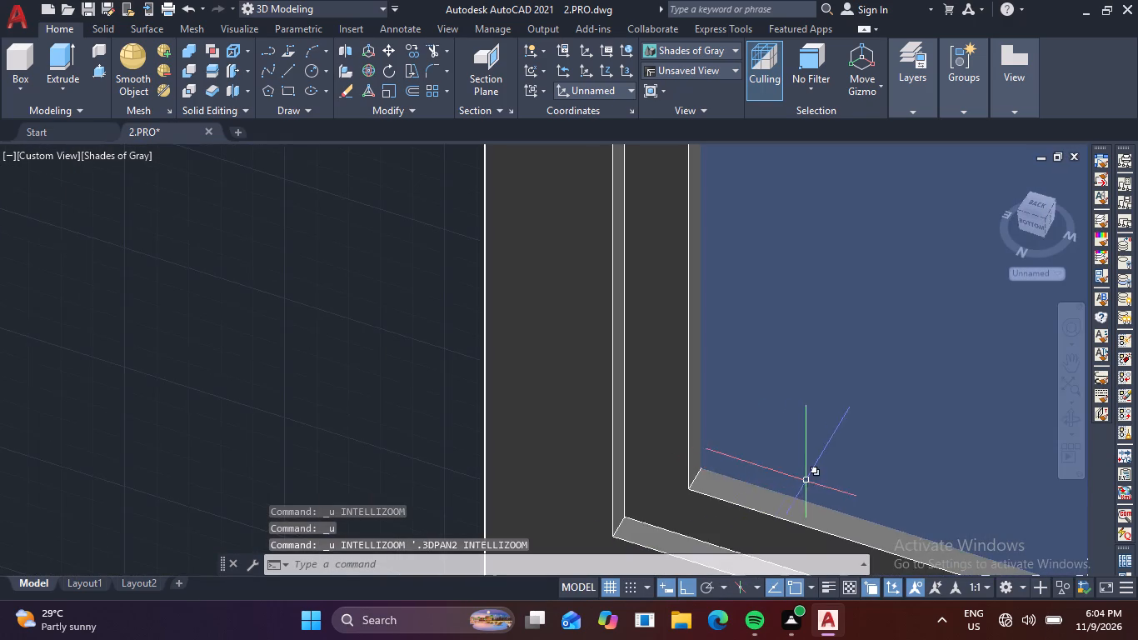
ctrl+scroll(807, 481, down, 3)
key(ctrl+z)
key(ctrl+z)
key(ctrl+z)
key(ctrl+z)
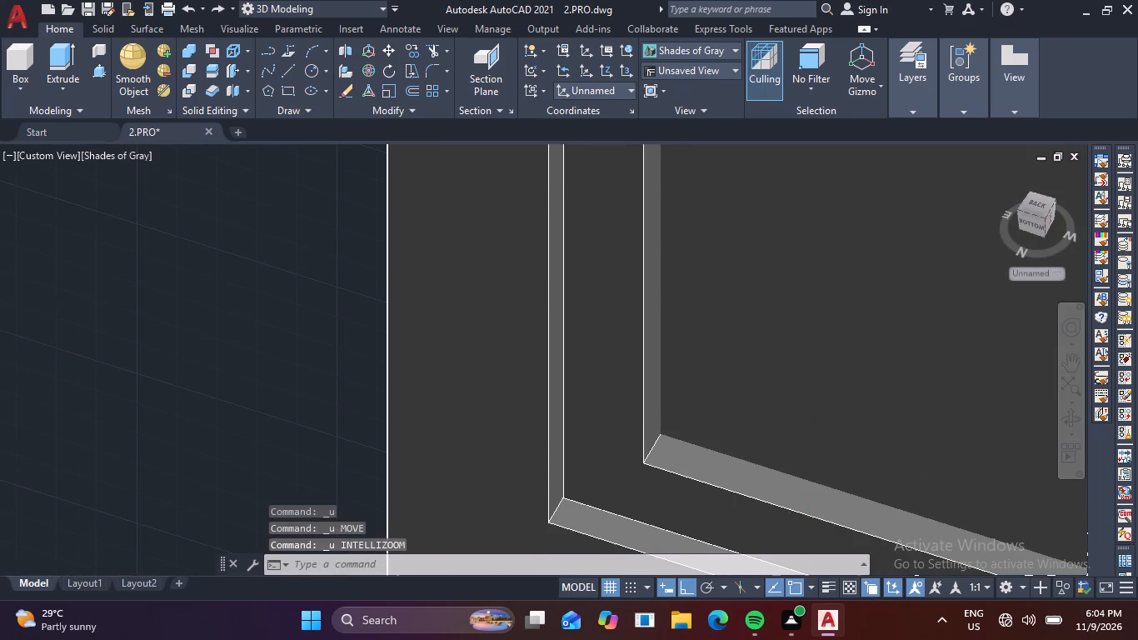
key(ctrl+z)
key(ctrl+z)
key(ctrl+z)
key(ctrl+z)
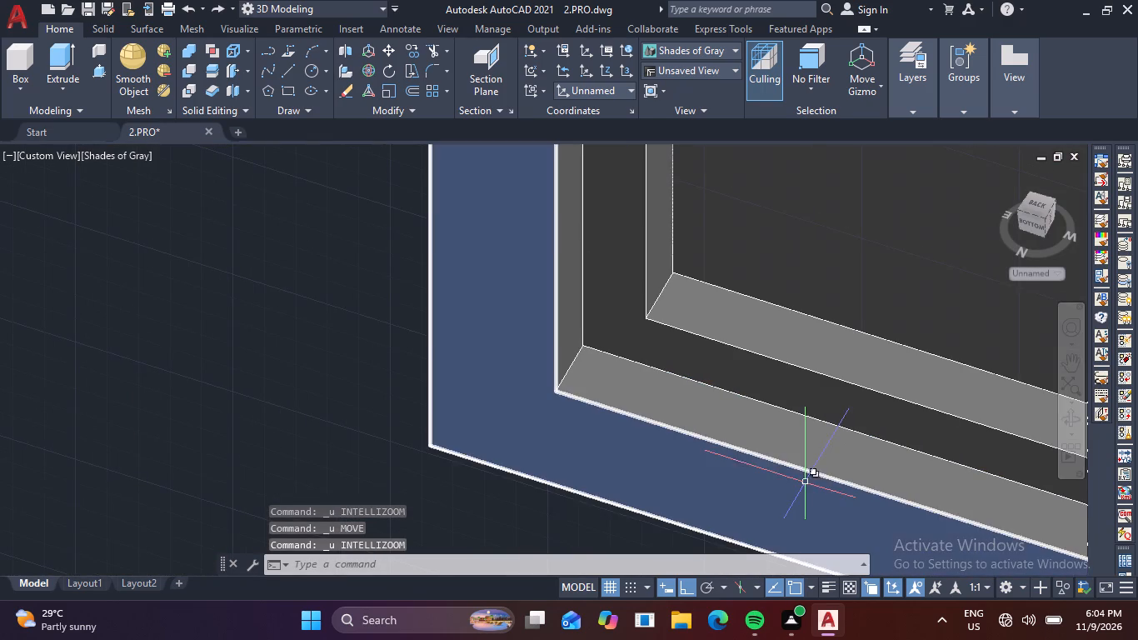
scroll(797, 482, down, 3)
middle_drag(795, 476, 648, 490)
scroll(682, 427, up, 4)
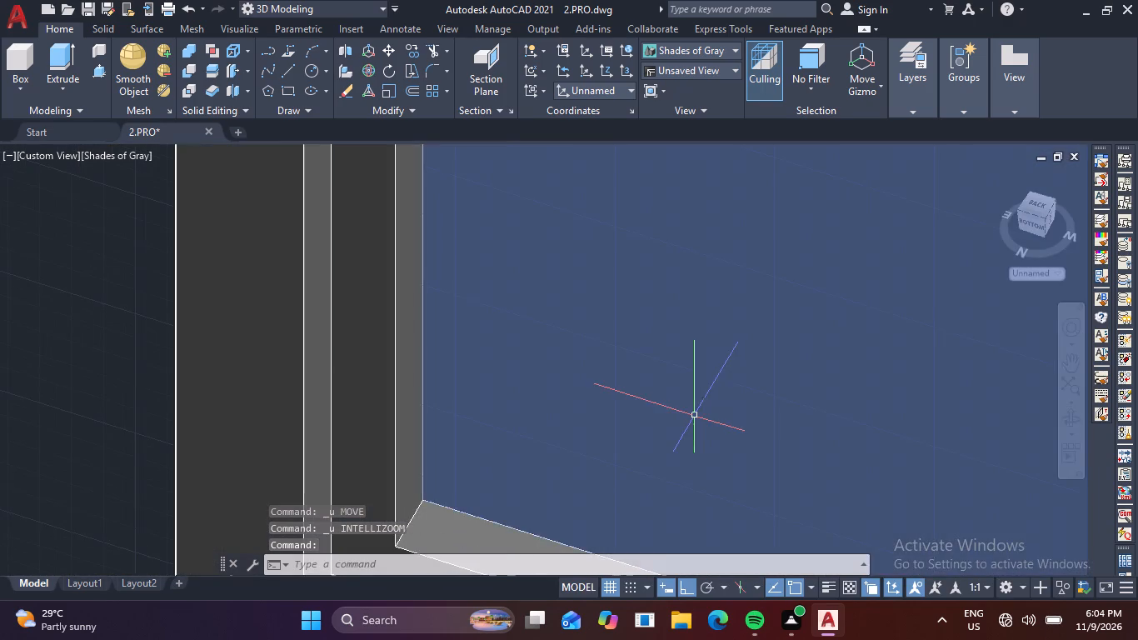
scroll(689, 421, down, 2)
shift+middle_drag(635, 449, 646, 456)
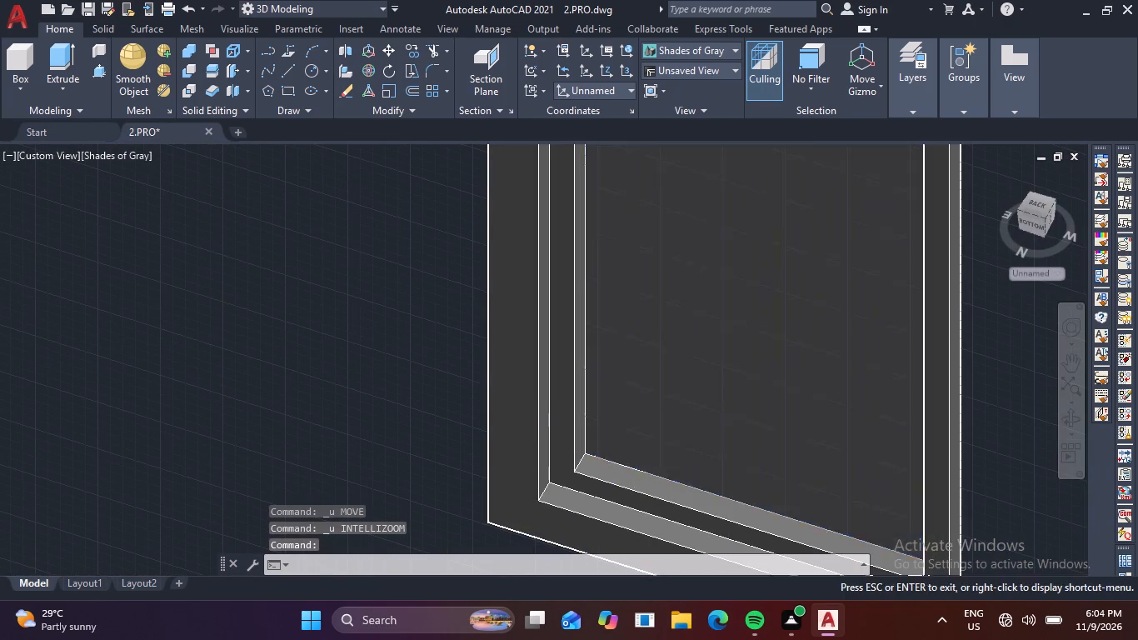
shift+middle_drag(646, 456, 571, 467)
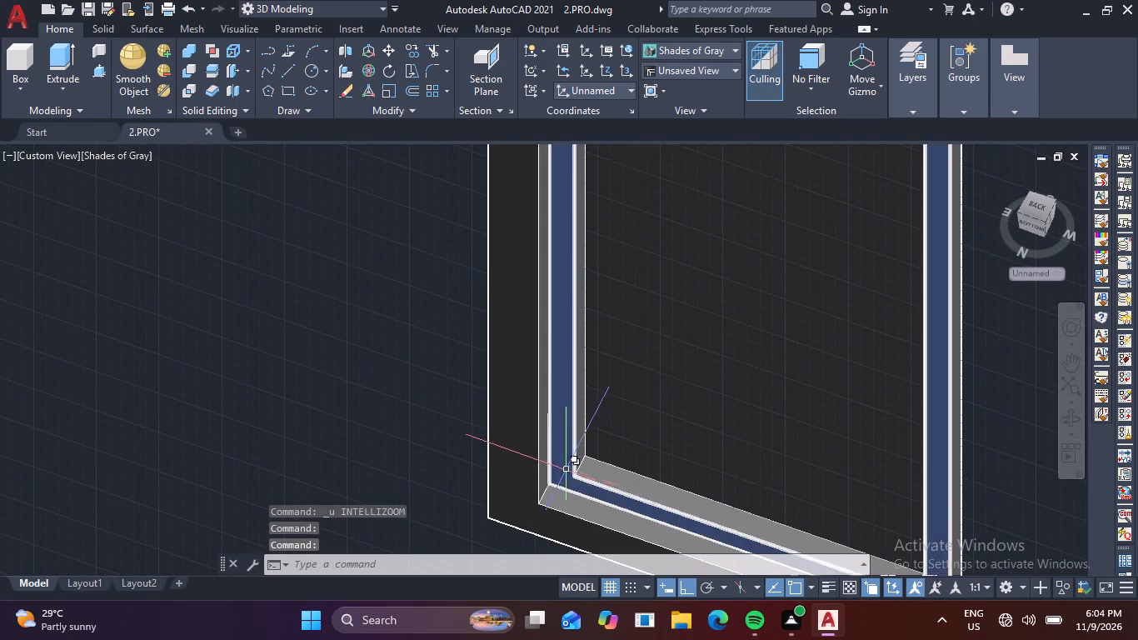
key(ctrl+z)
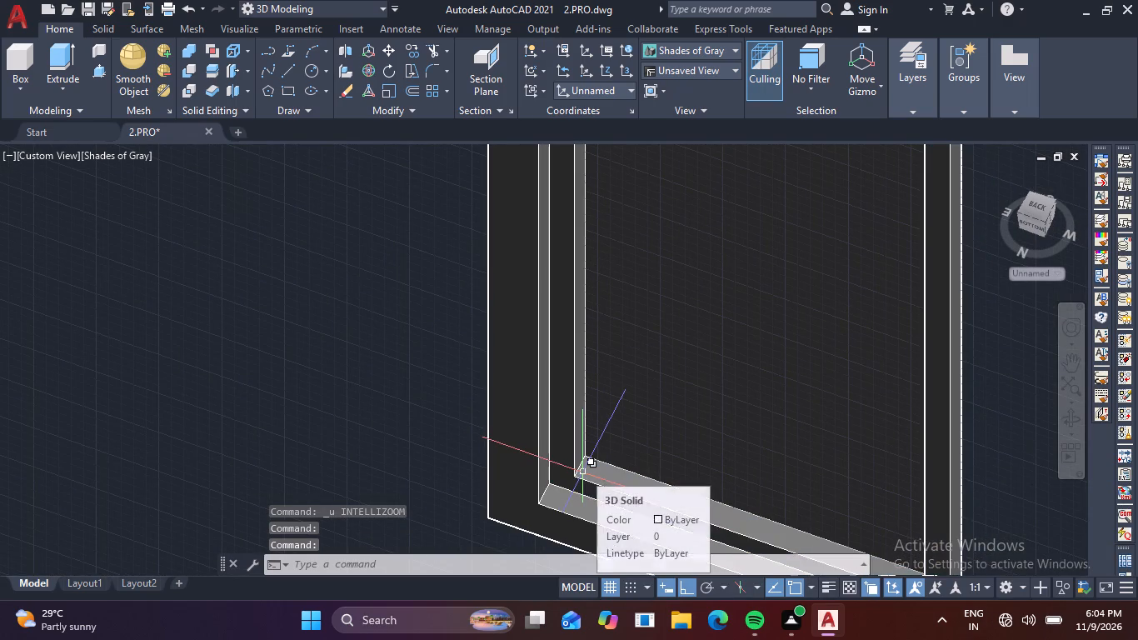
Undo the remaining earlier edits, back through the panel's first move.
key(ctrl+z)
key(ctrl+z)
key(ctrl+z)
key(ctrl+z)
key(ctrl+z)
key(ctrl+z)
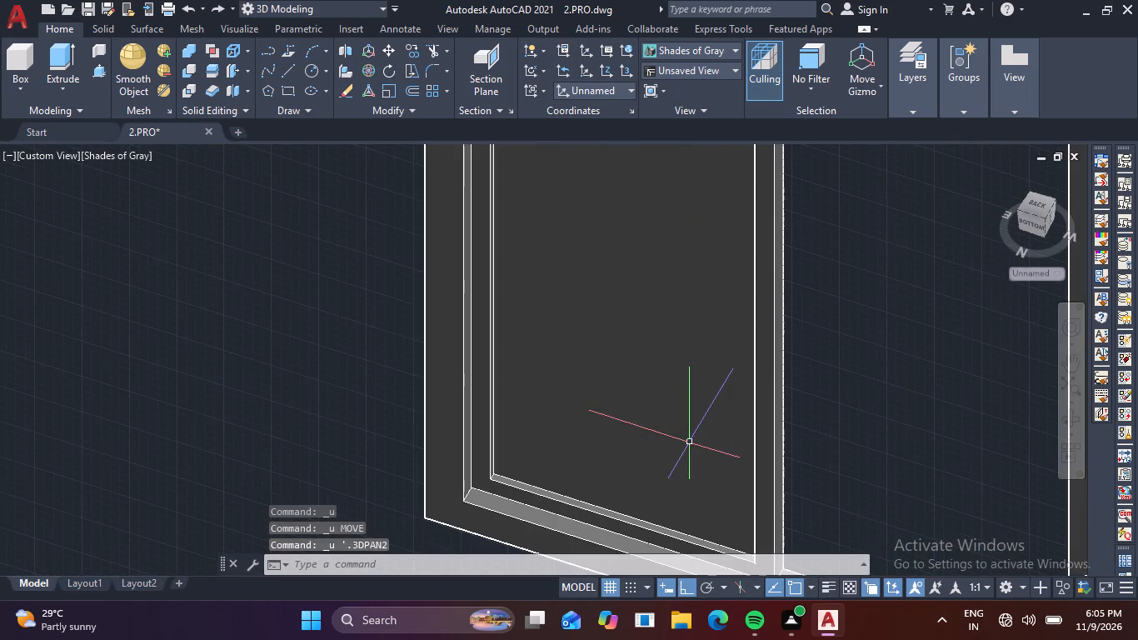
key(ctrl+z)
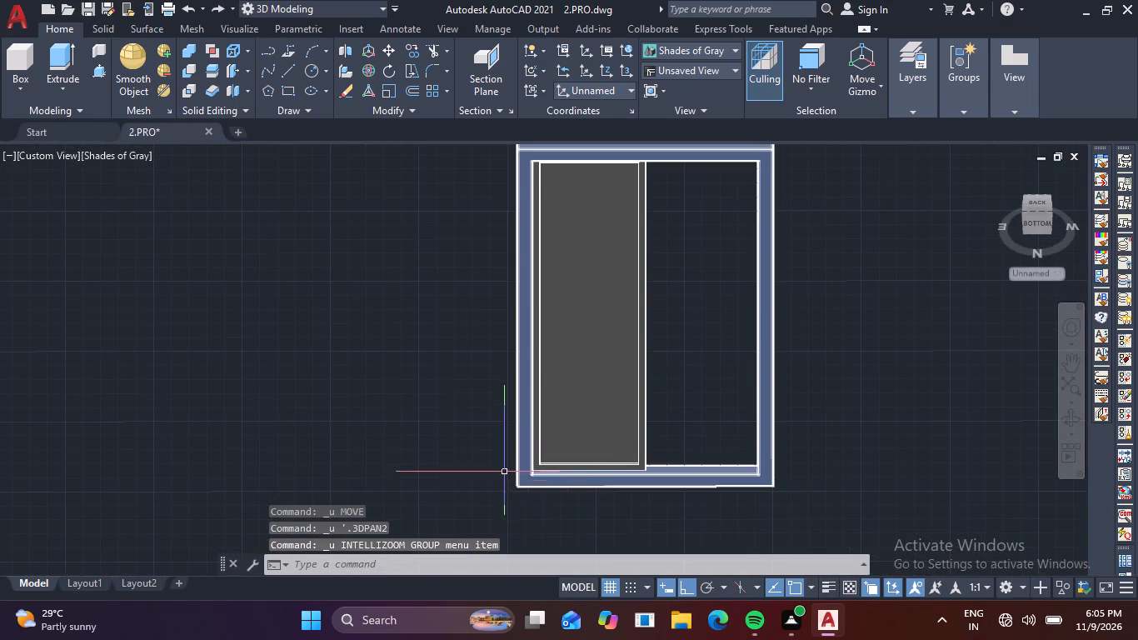
Move the panel from its lower corner a short distance along the sash's inner depth edge.
shift+middle_drag(505, 472, 396, 482)
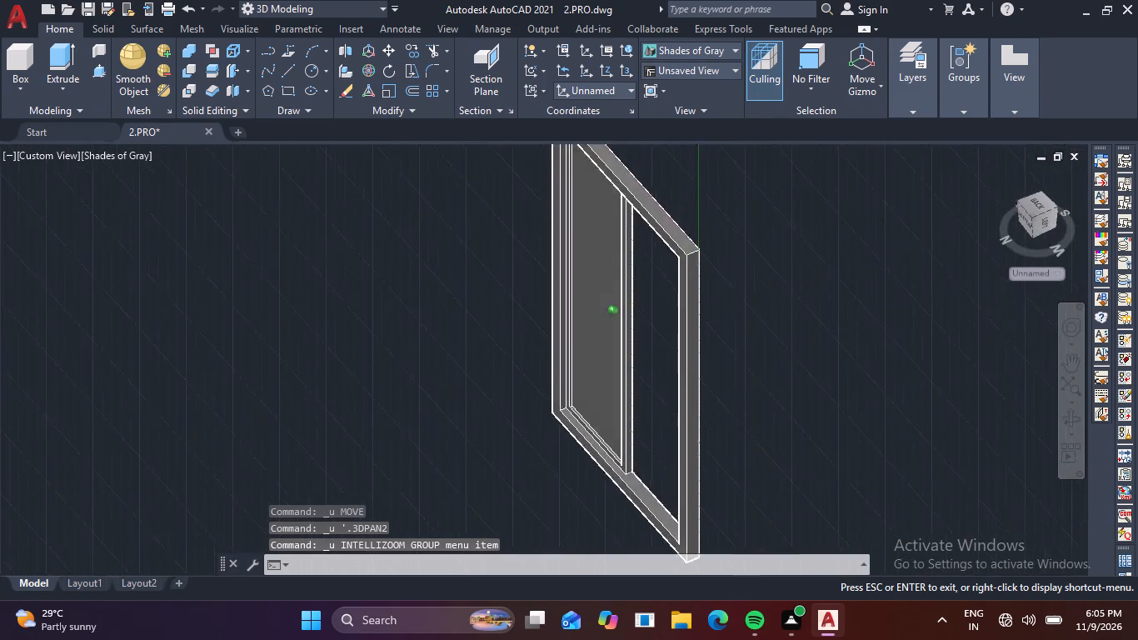
shift+middle_drag(396, 482, 415, 468)
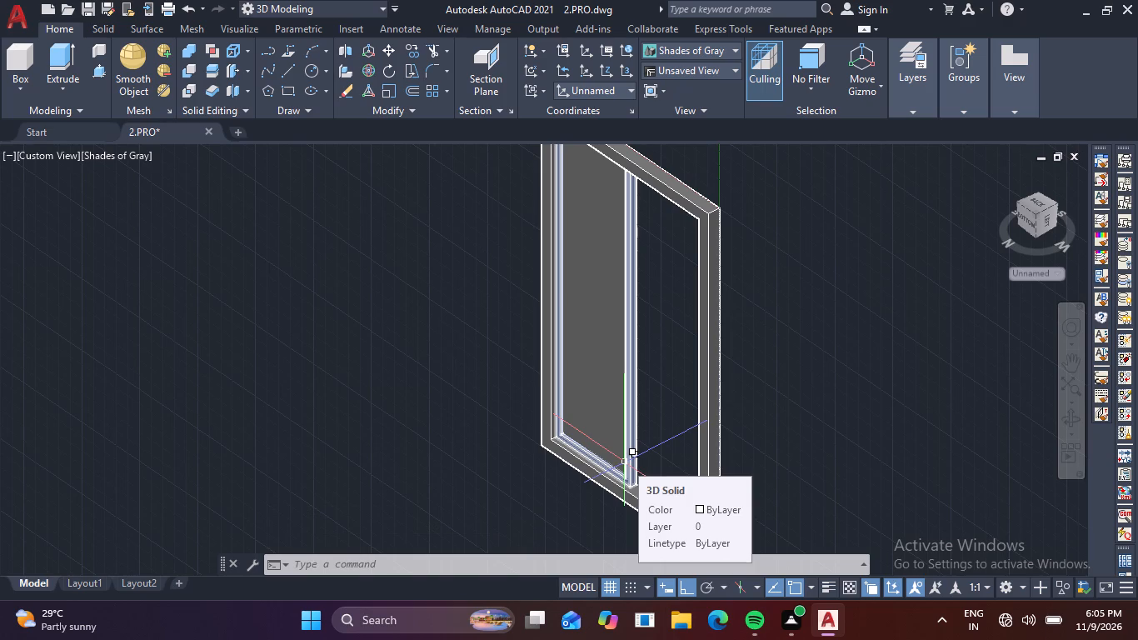
scroll(671, 448, up, 1)
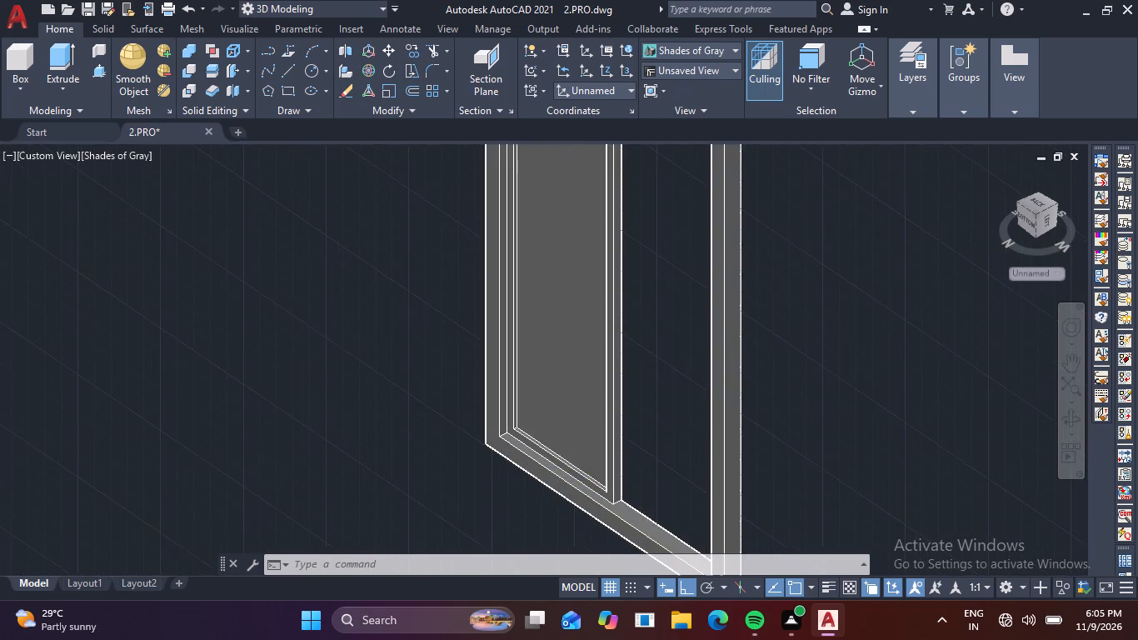
scroll(671, 448, up, 1)
middle_drag(516, 452, 773, 534)
scroll(699, 482, up, 4)
middle_drag(801, 479, 731, 415)
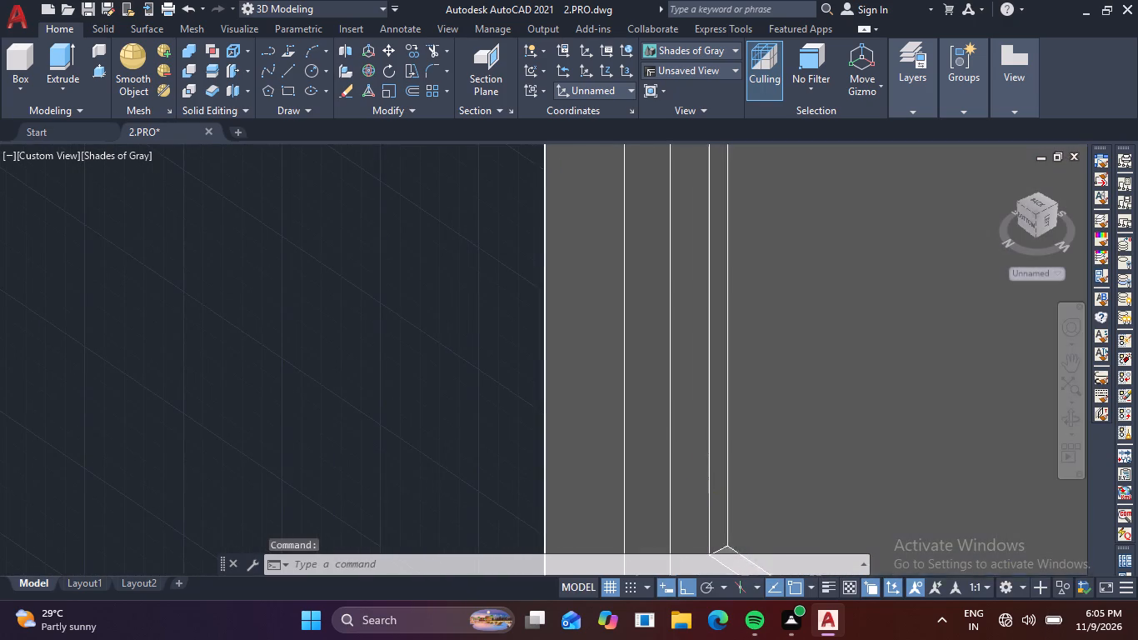
middle_drag(731, 415, 707, 375)
middle_drag(718, 430, 710, 373)
scroll(675, 402, up, 4)
middle_drag(681, 389, 705, 375)
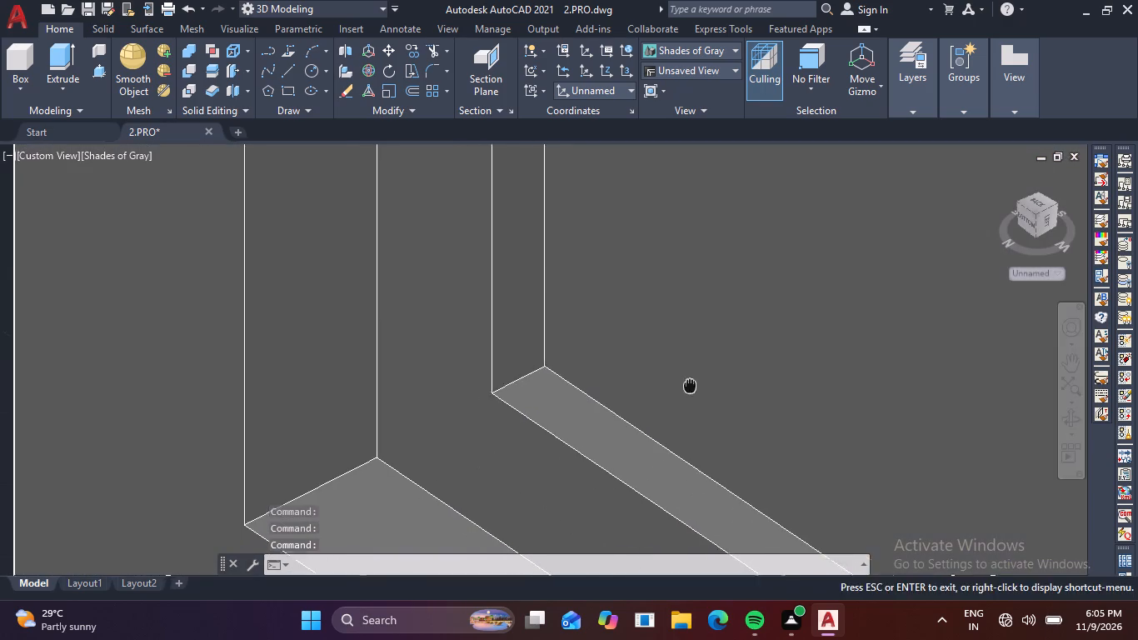
middle_drag(705, 375, 737, 365)
click(706, 345)
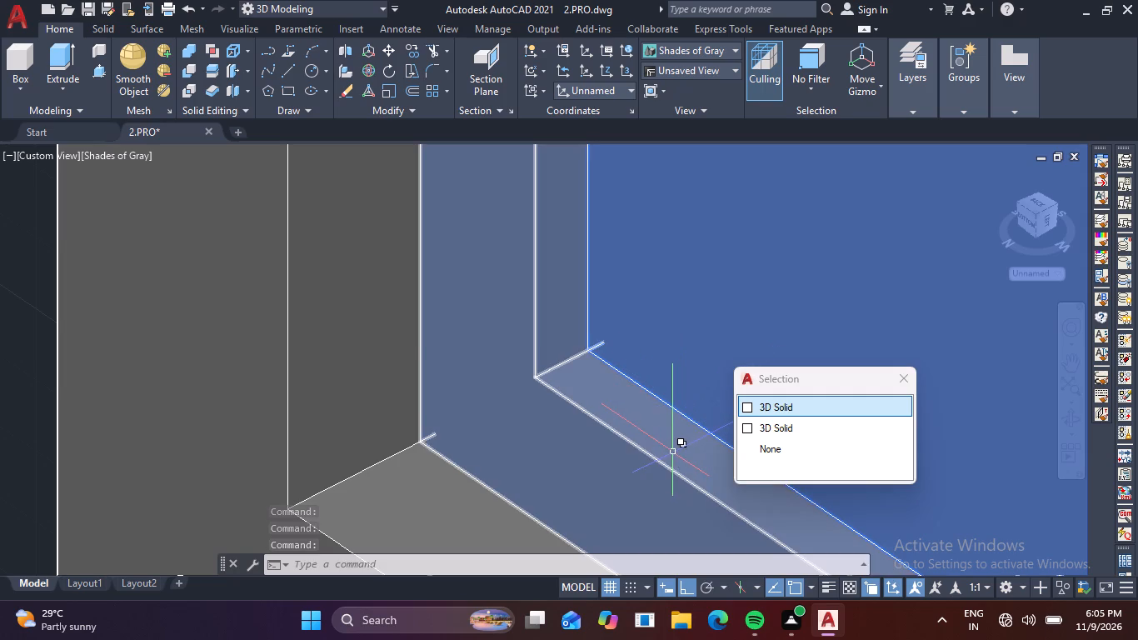
key(m)
key(space)
key(space)
scroll(599, 353, up, 1)
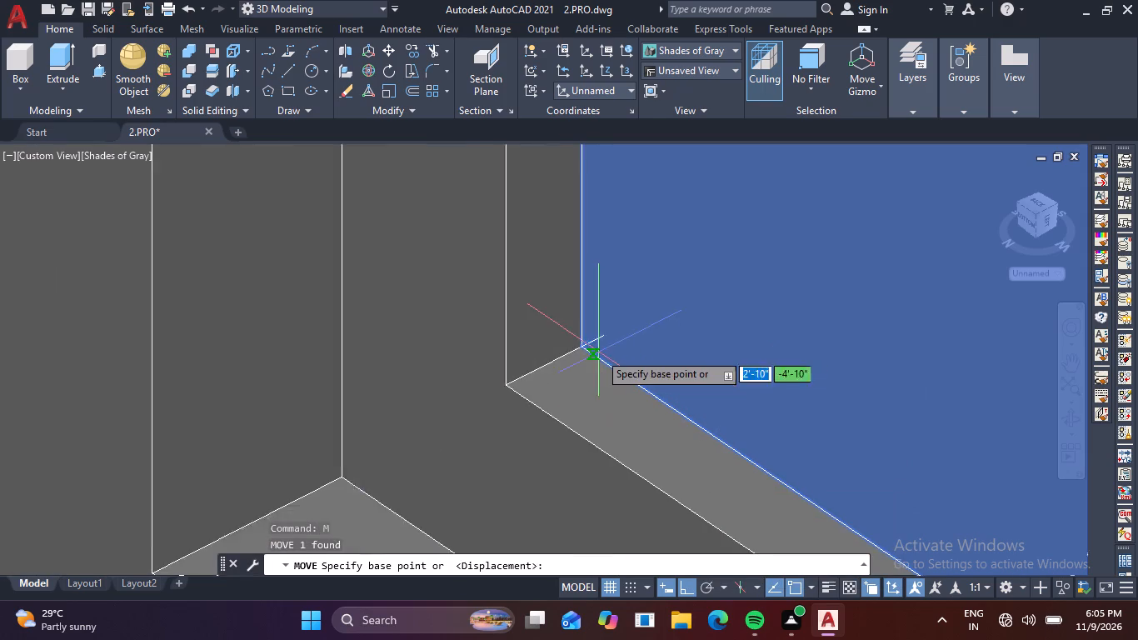
scroll(599, 352, up, 2)
click(565, 343)
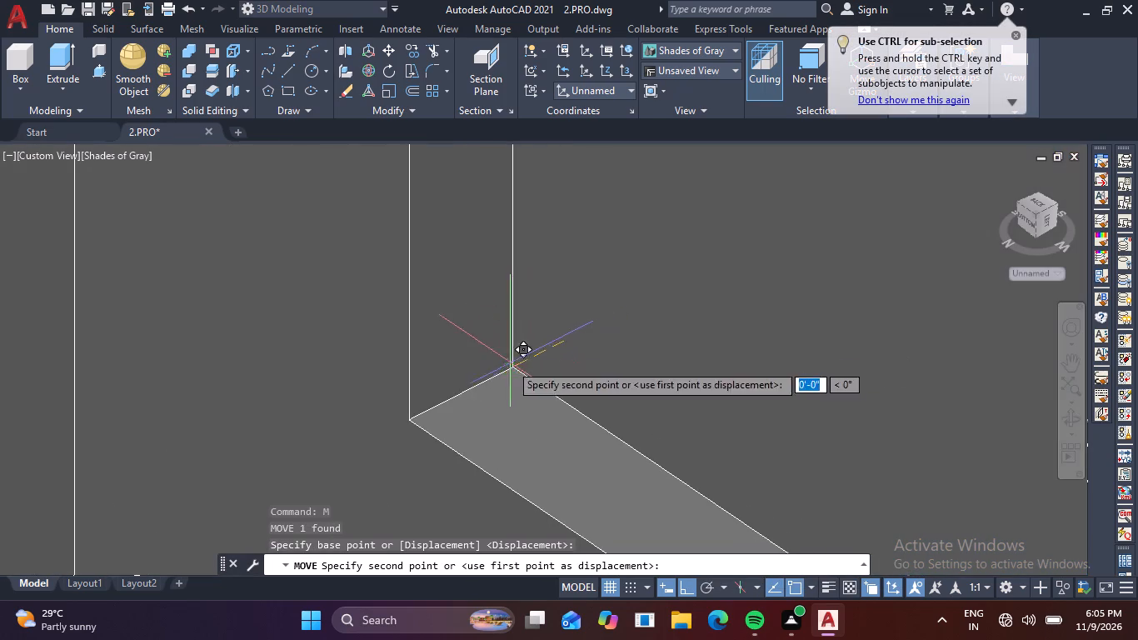
click(483, 378)
Move the sash and its panel together from the sash's lower corner about 1 inch in -Z along the frame's inner depth edge.
click(552, 362)
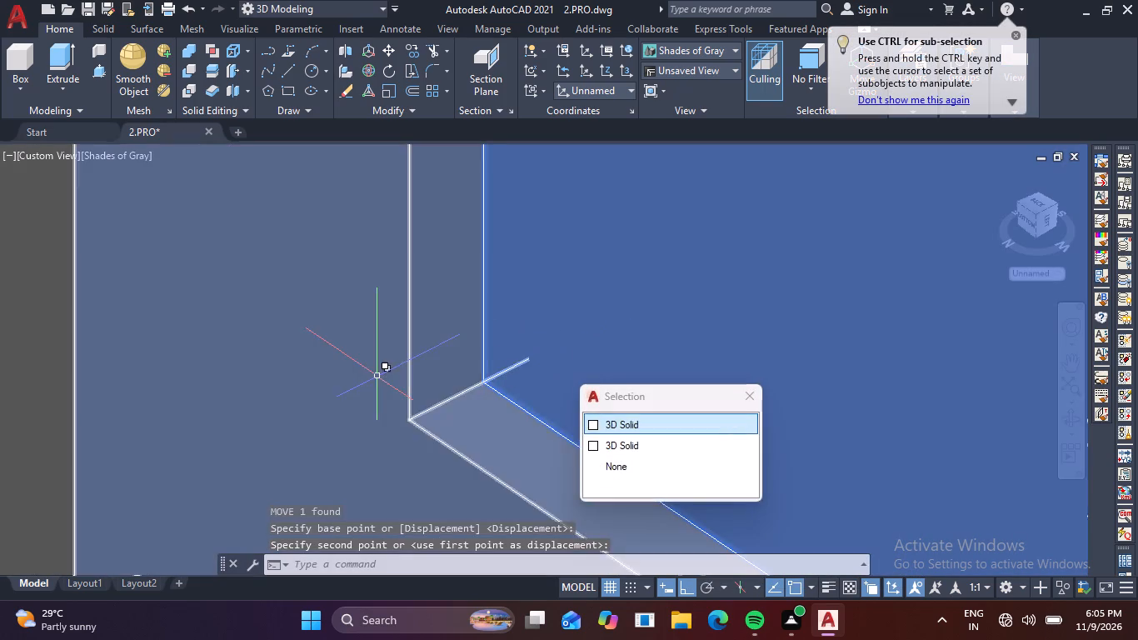
click(377, 377)
scroll(417, 376, down, 3)
middle_drag(460, 386, 585, 346)
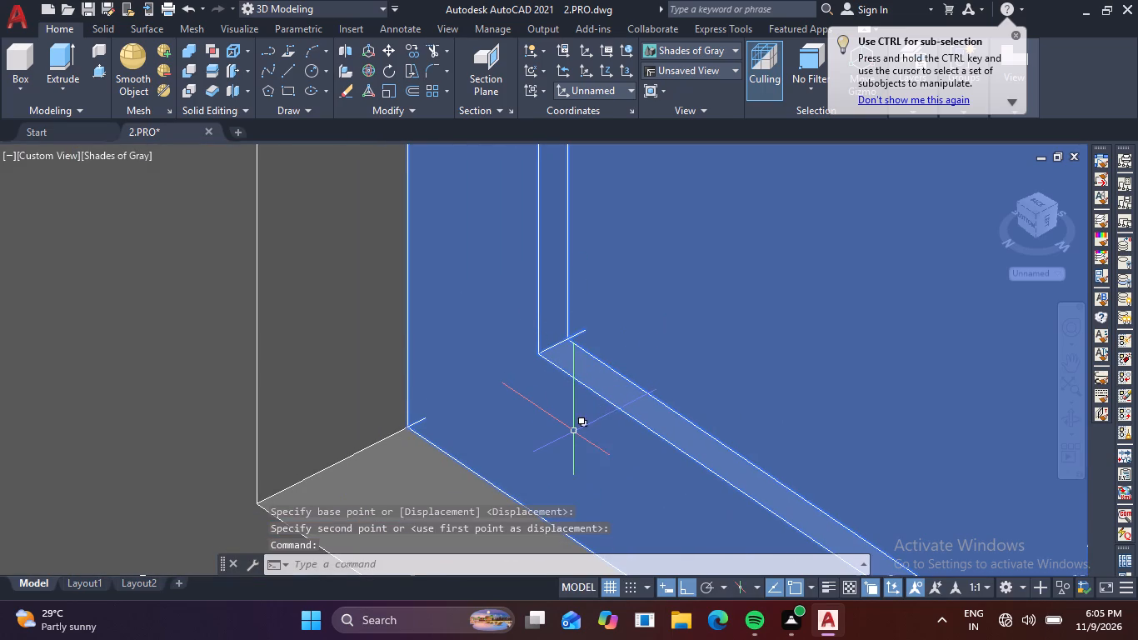
key(m)
key(space)
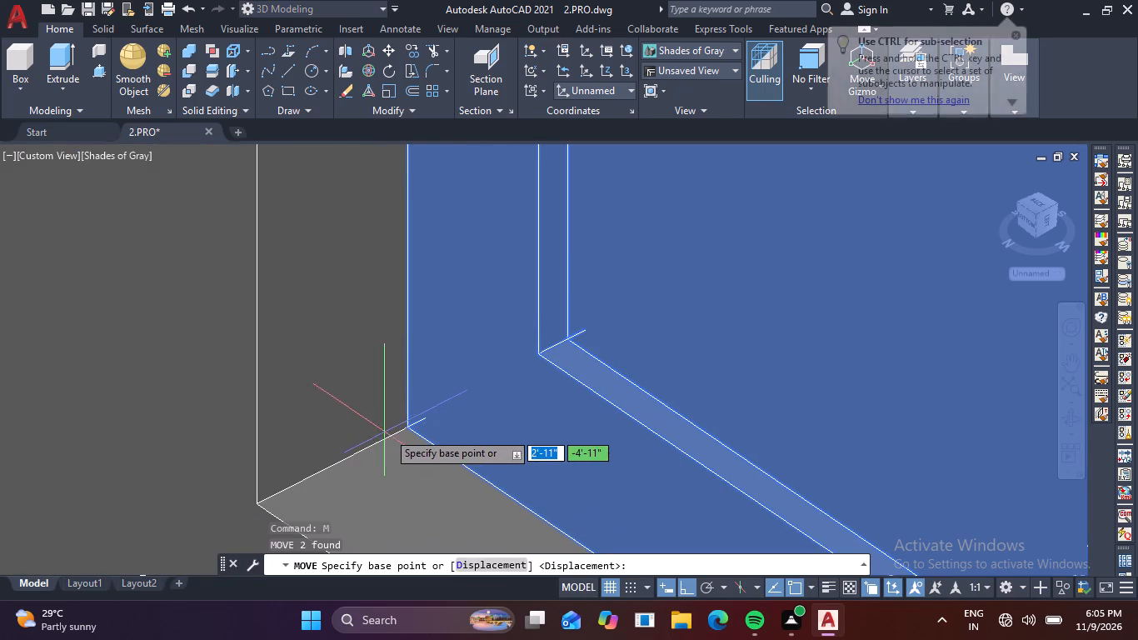
click(407, 425)
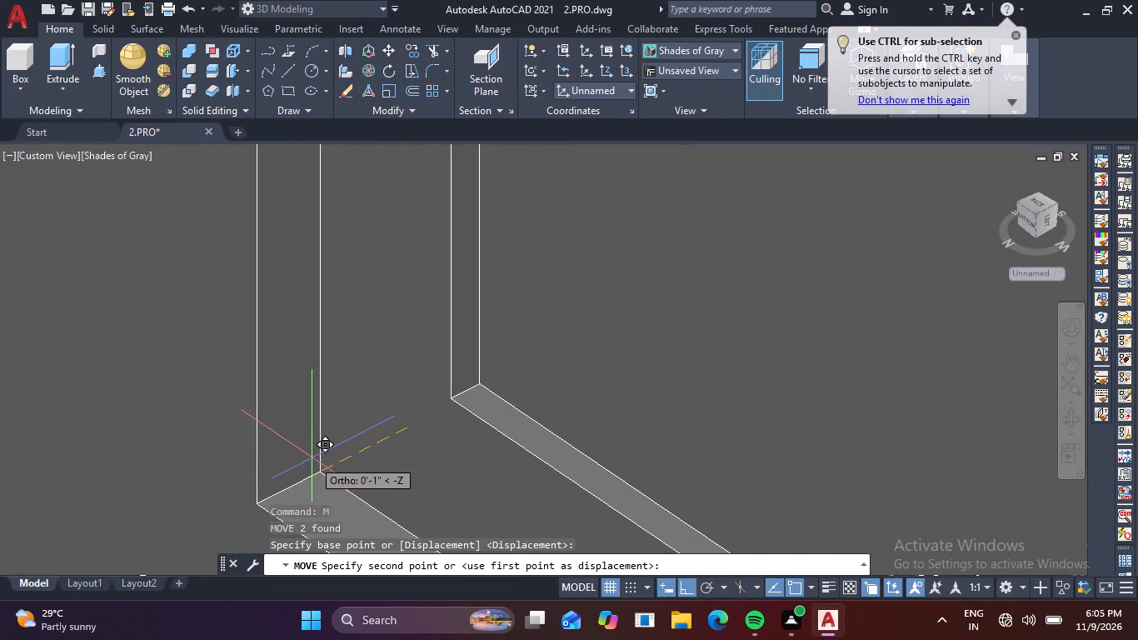
click(312, 460)
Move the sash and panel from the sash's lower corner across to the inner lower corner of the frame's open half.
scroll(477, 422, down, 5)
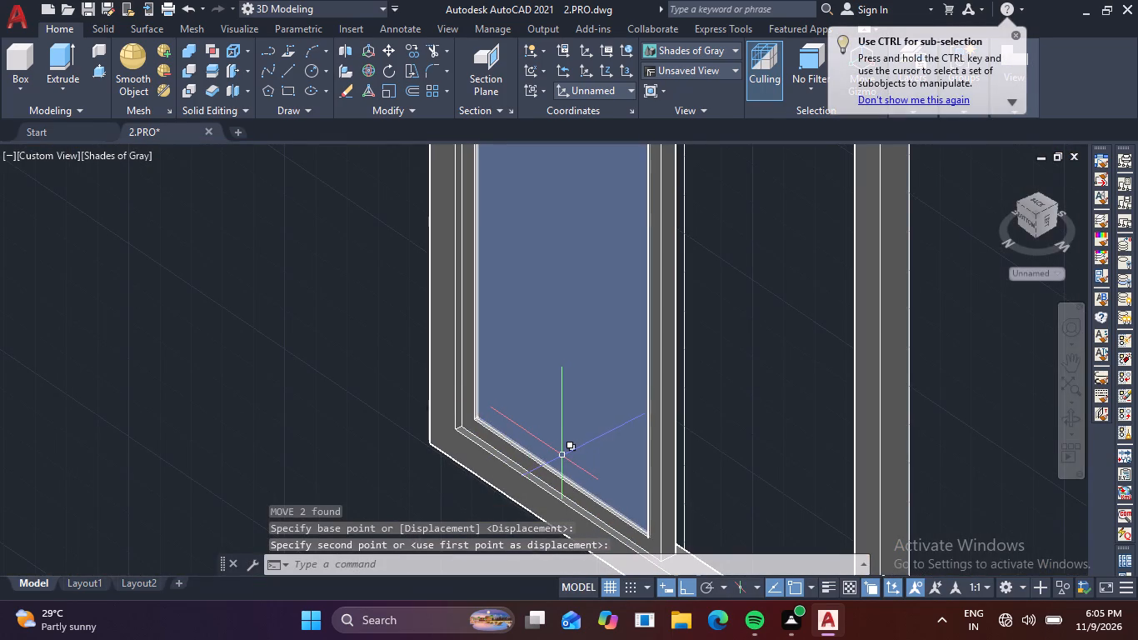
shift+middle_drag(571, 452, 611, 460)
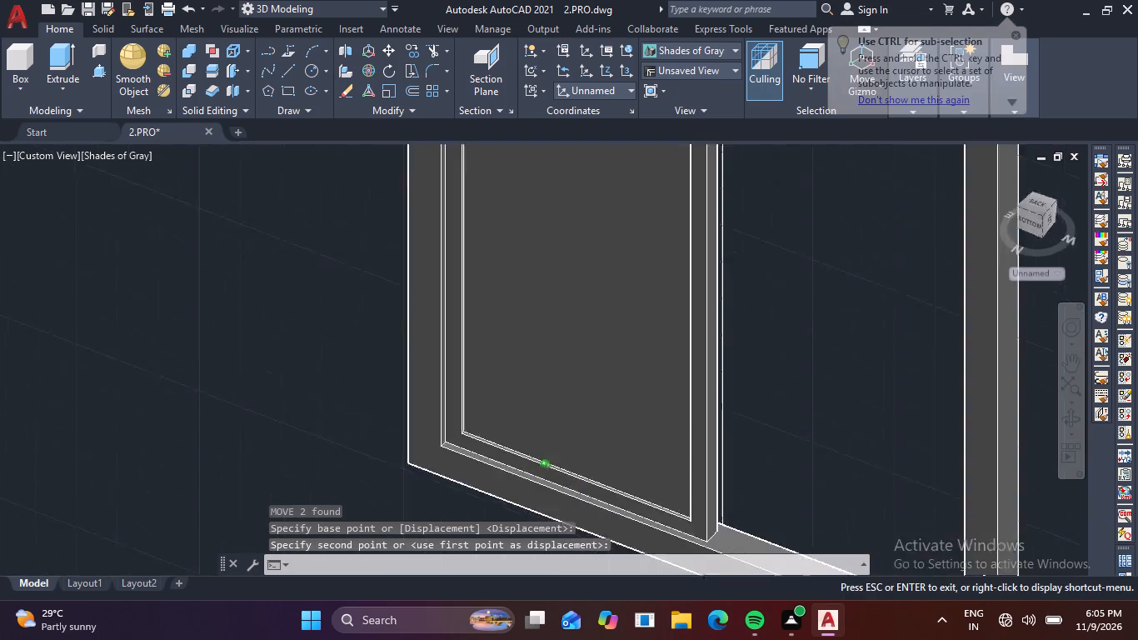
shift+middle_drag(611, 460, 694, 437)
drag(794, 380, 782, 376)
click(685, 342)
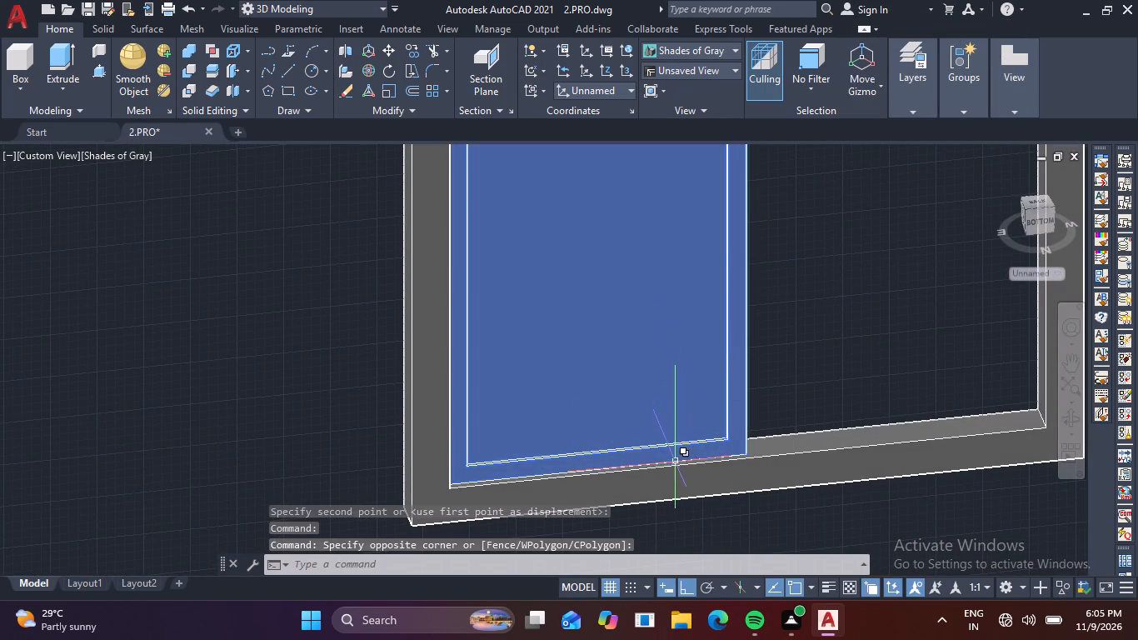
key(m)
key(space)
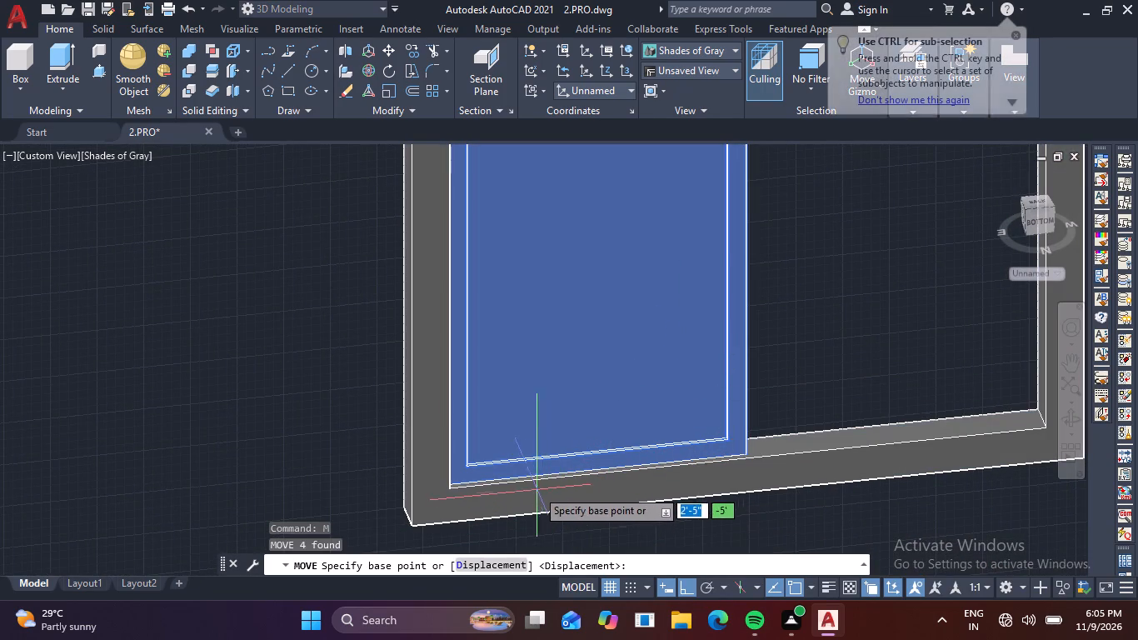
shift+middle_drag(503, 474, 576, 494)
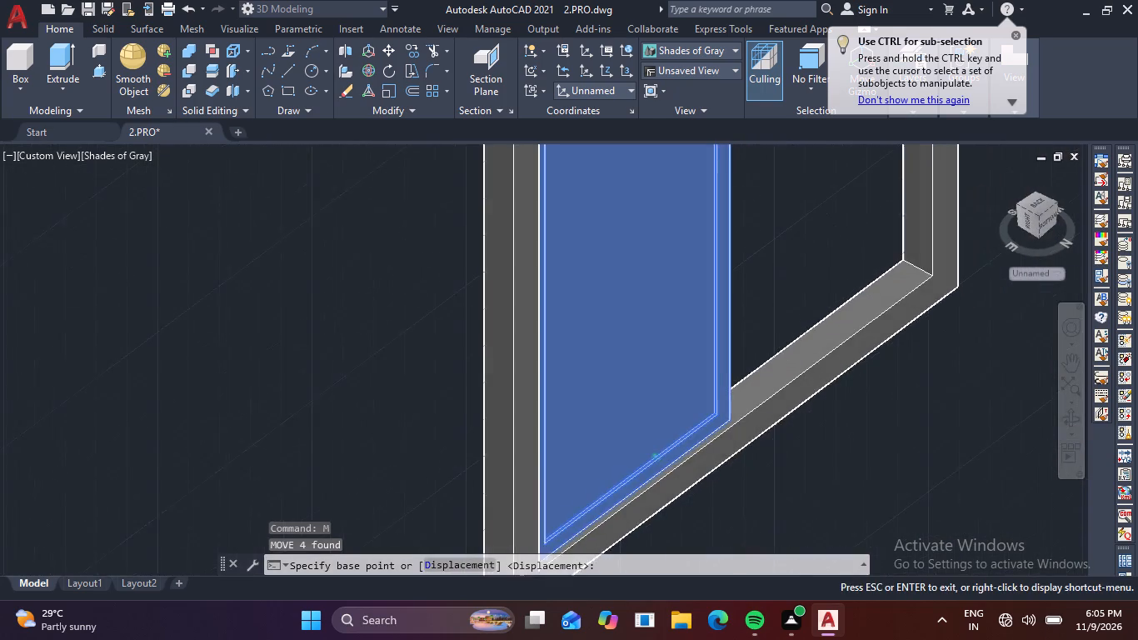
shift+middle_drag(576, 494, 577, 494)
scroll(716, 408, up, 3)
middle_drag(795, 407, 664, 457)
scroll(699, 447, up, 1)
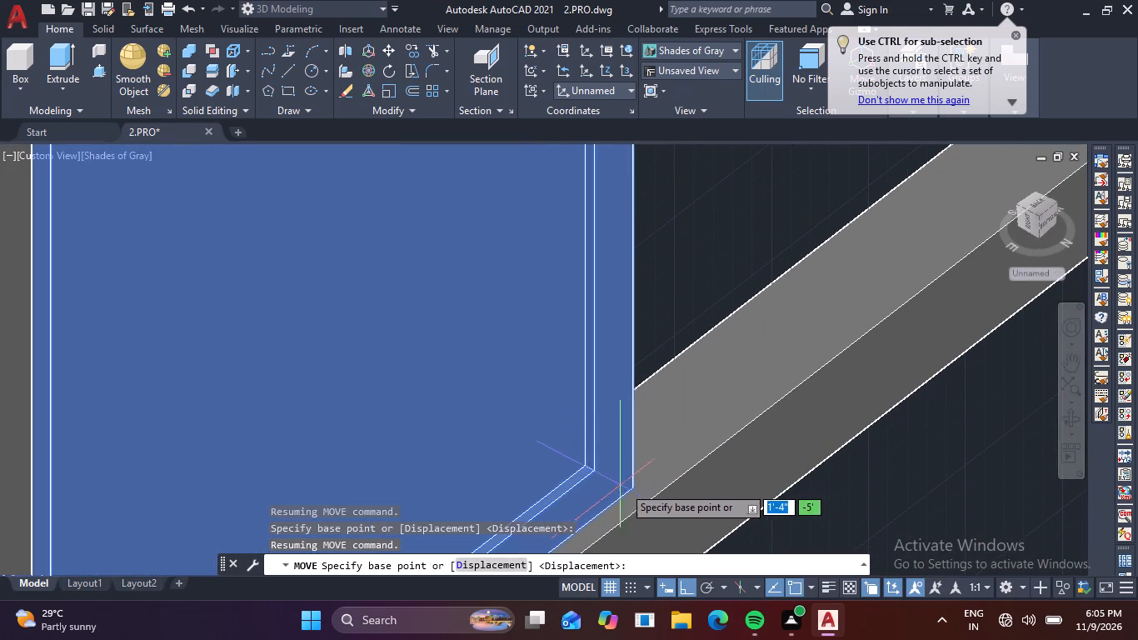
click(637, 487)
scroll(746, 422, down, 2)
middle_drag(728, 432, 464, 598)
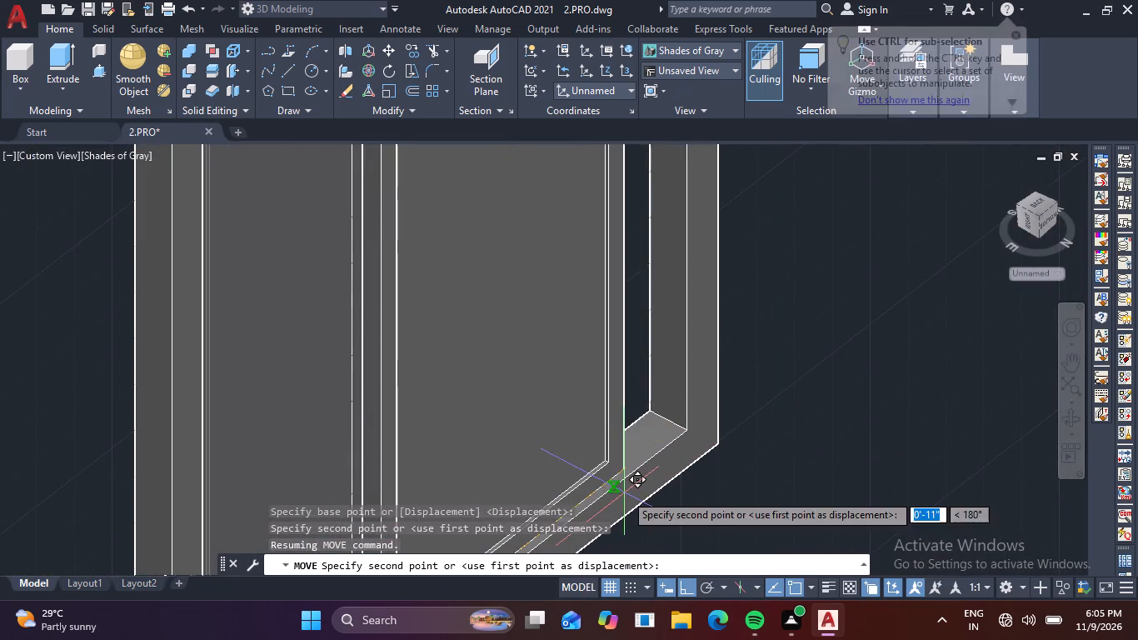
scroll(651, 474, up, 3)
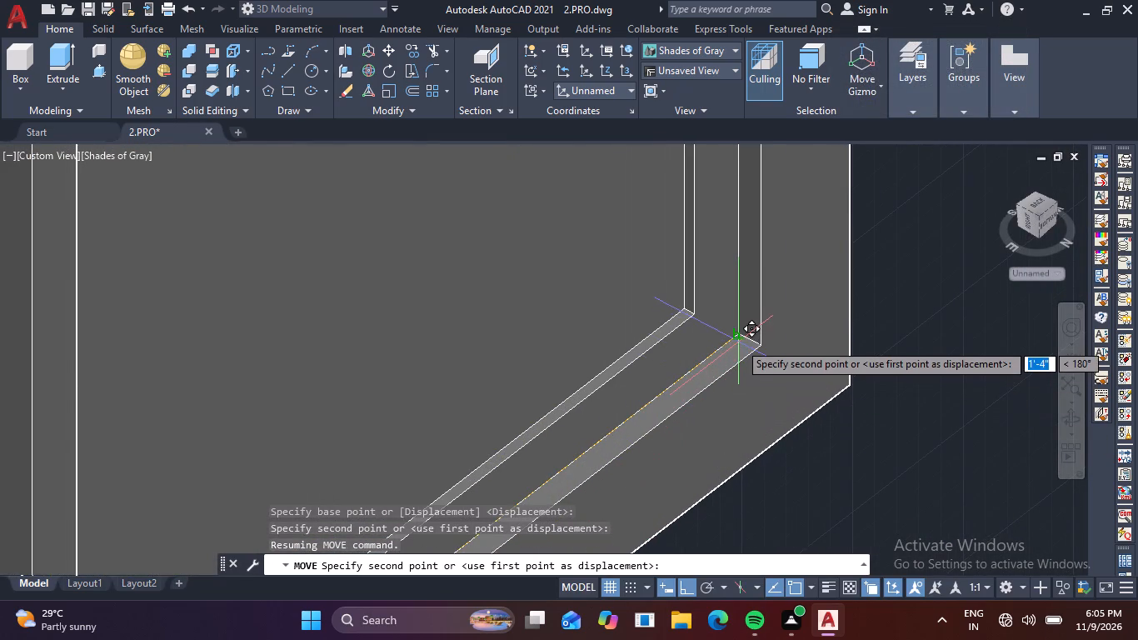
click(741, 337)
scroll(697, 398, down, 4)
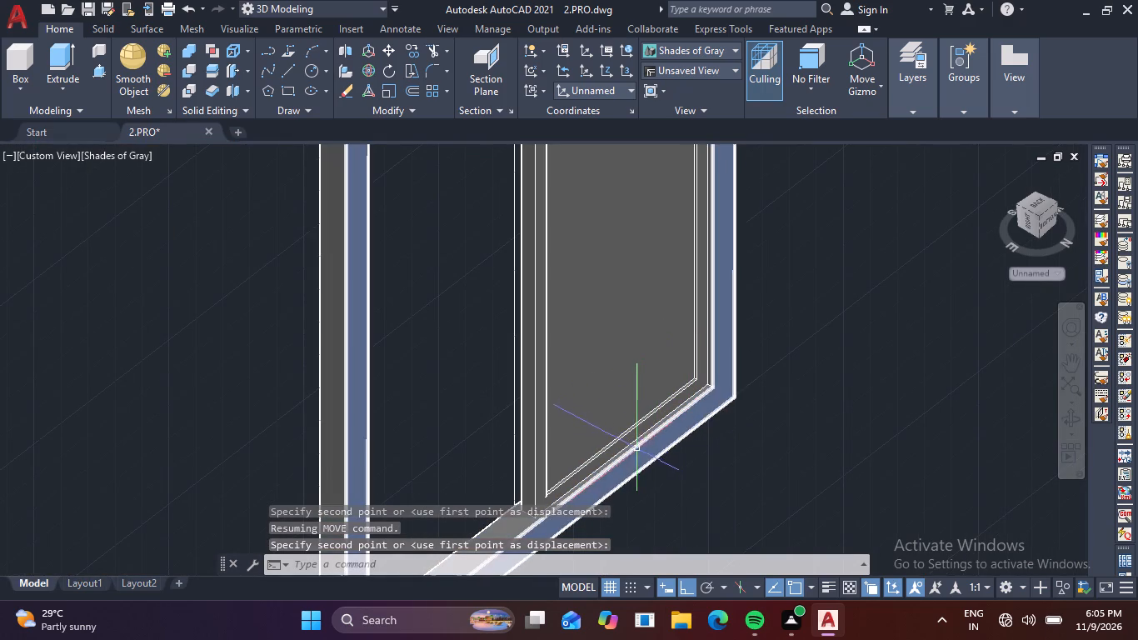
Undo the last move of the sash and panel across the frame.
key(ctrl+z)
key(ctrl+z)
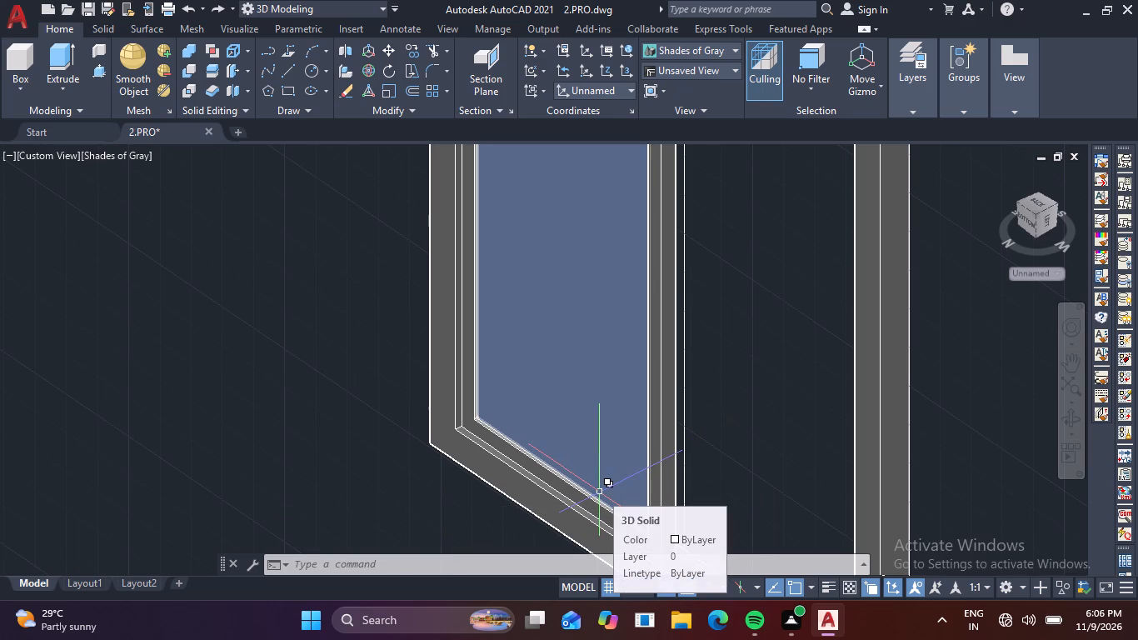
Copy the sash and its panel from the sash's lower corner to the inner lower corner of the frame's open half, about 1'-4" across.
scroll(600, 492, down, 1)
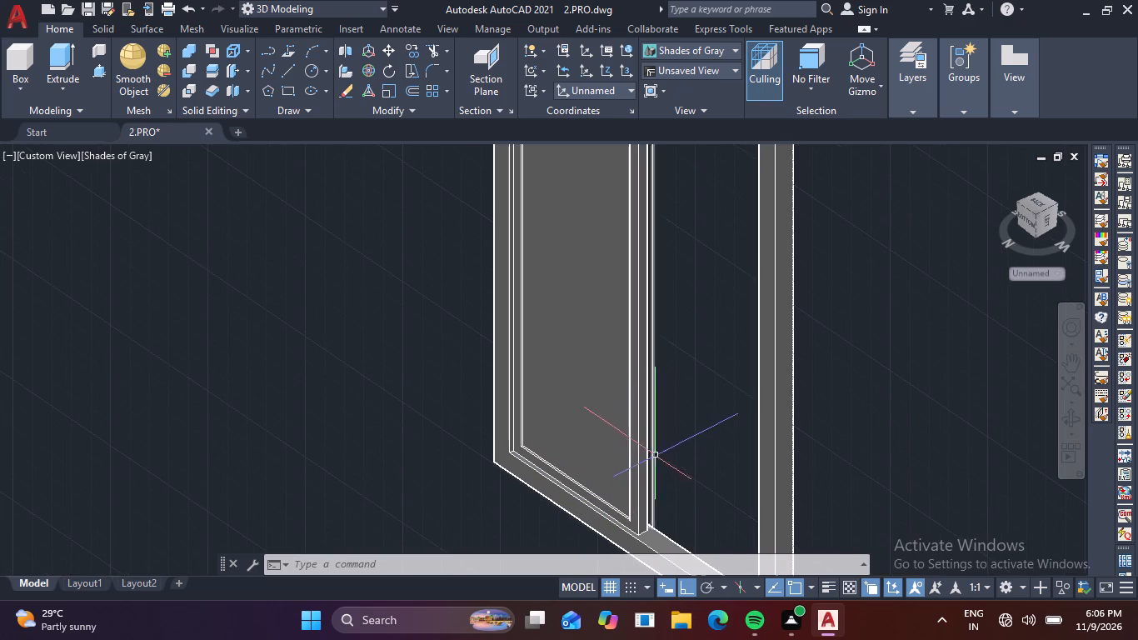
middle_drag(685, 457, 723, 464)
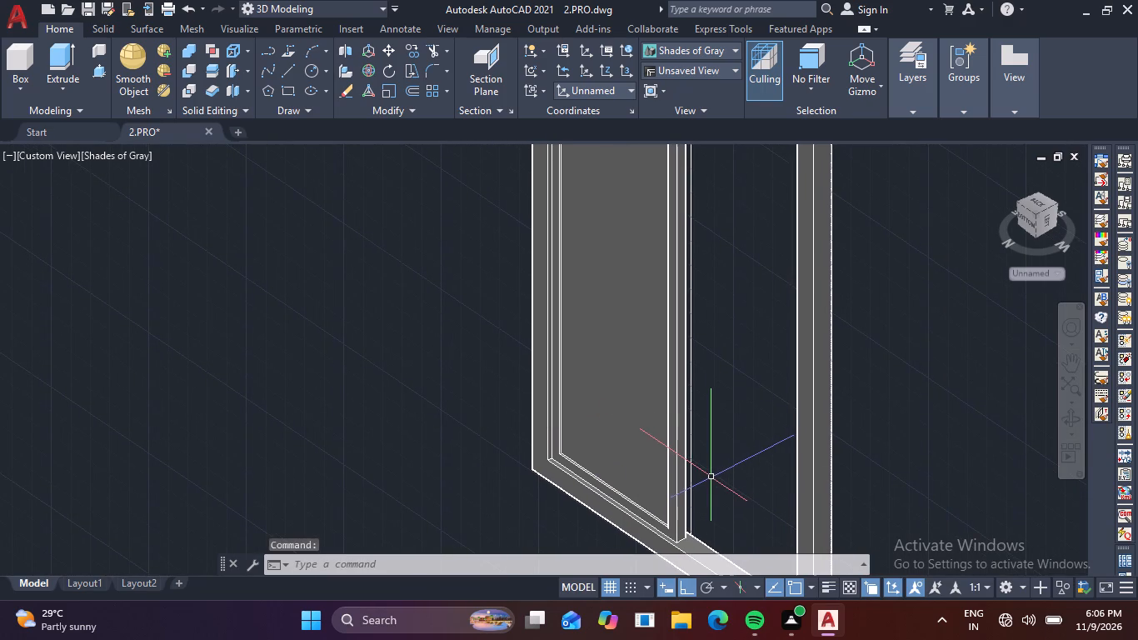
shift+middle_drag(711, 477, 816, 441)
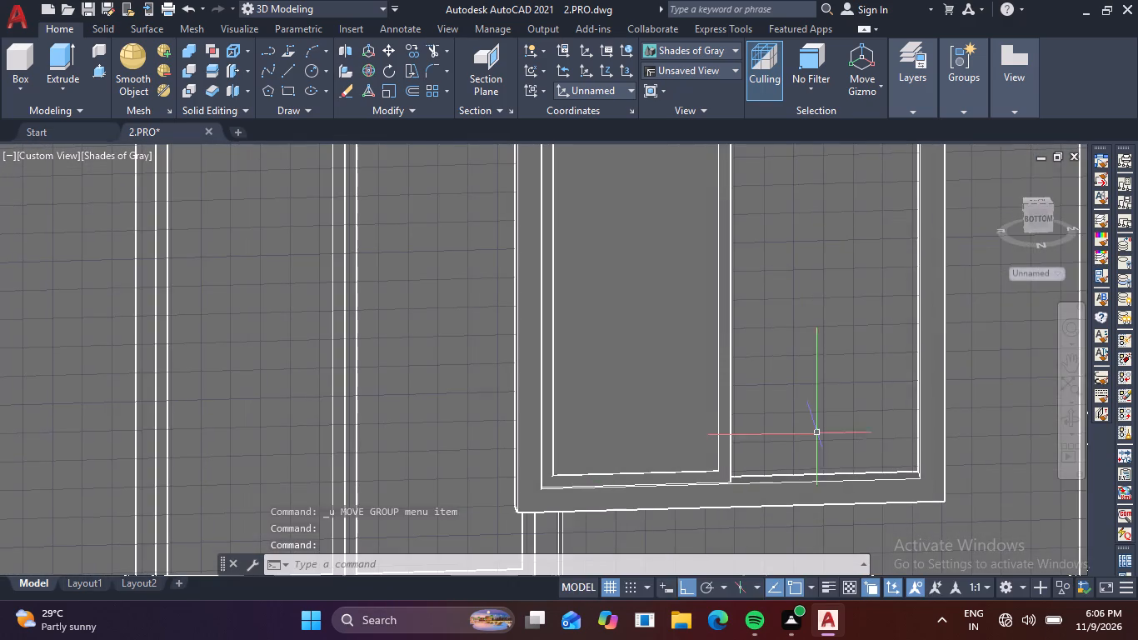
shift+middle_drag(807, 428, 805, 482)
shift+middle_click(805, 482)
scroll(807, 476, down, 2)
middle_drag(798, 485, 796, 485)
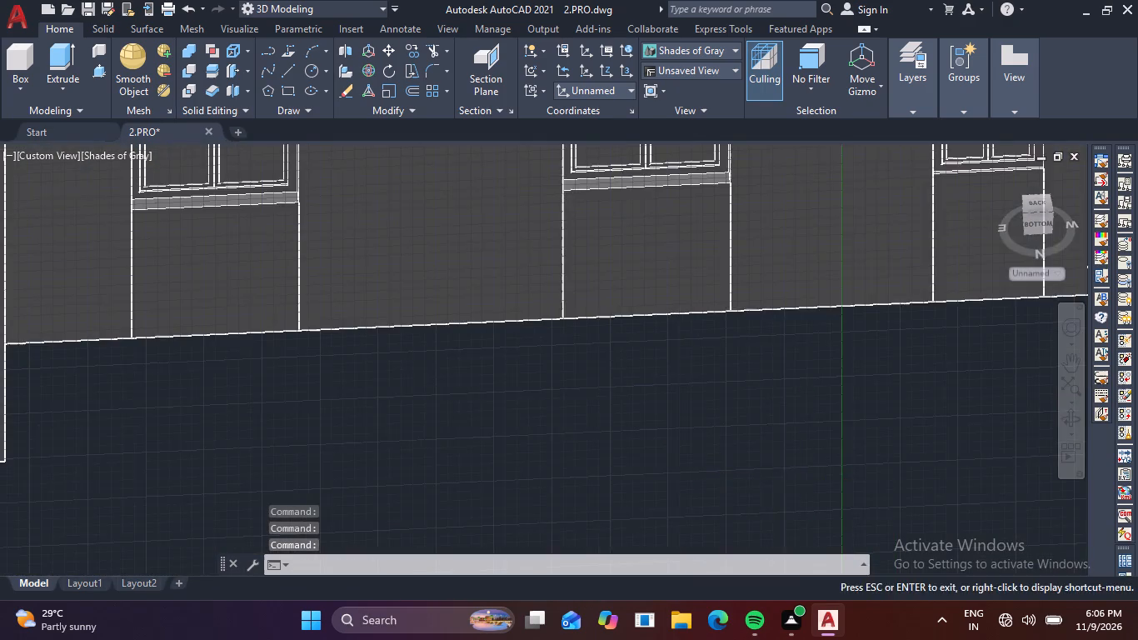
middle_drag(796, 485, 811, 366)
scroll(811, 372, down, 1)
scroll(787, 487, up, 2)
middle_drag(800, 479, 827, 352)
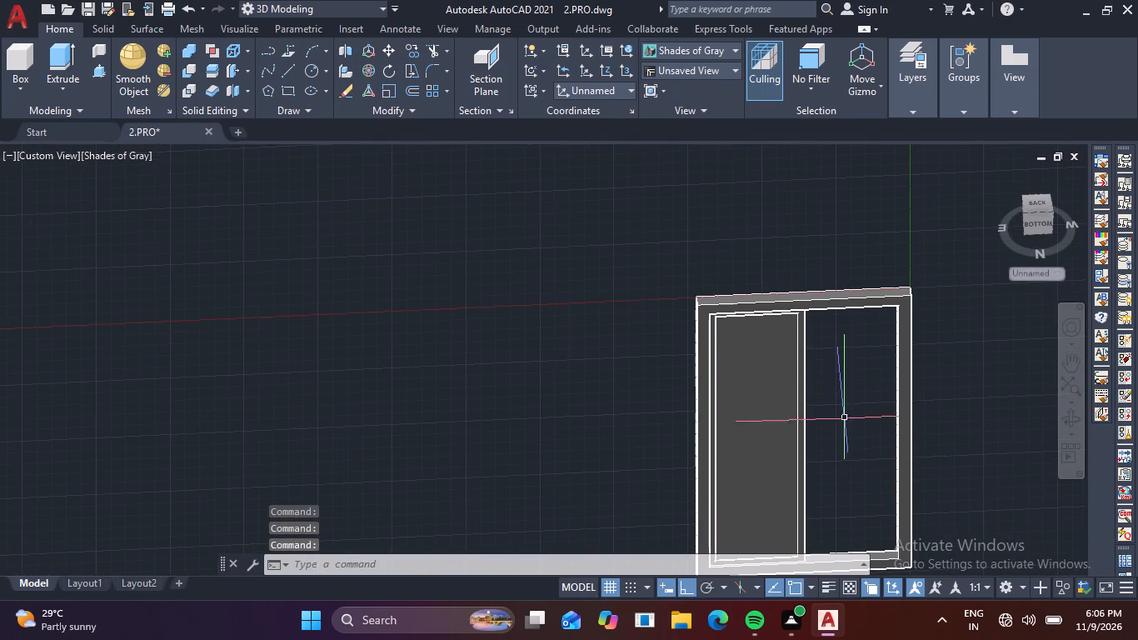
click(844, 423)
click(781, 395)
scroll(820, 457, up, 3)
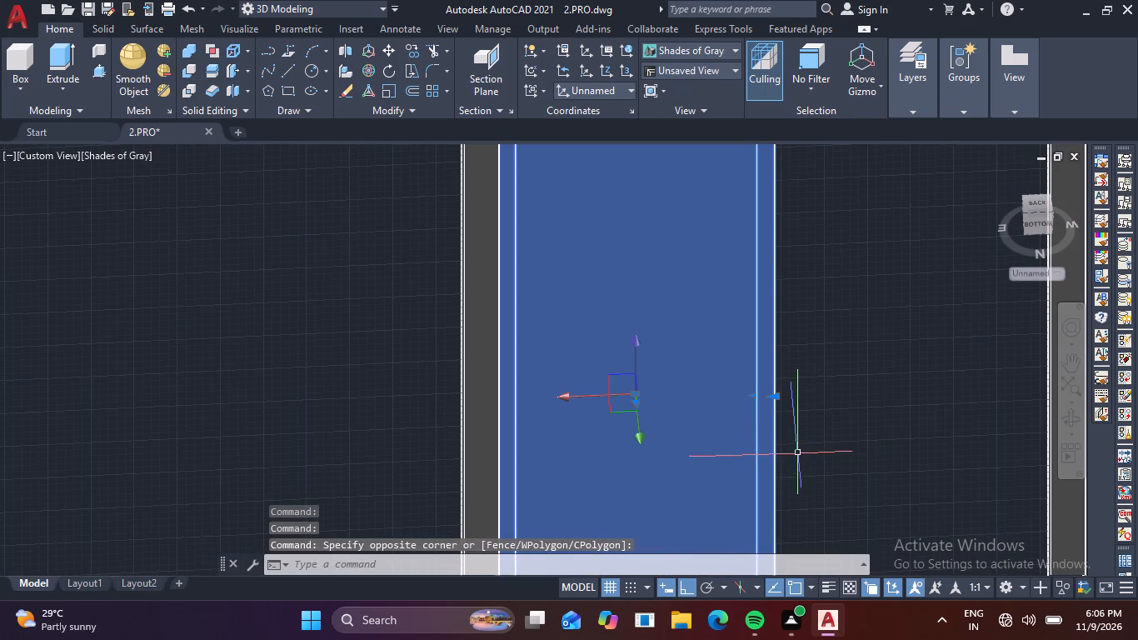
shift+middle_drag(792, 445, 856, 437)
middle_drag(872, 462, 696, 315)
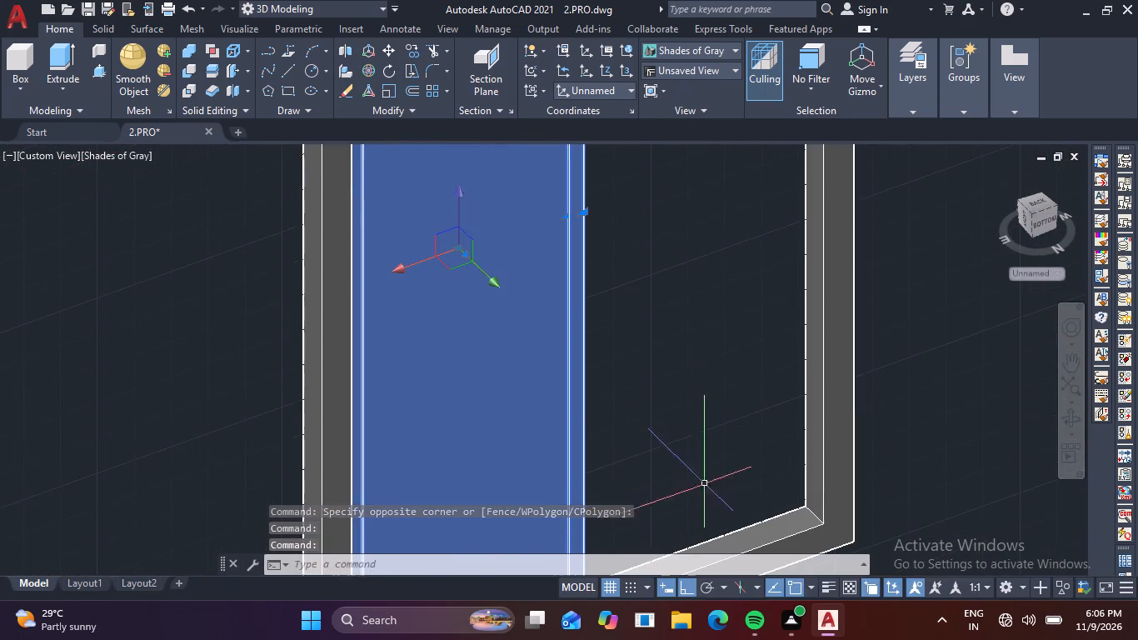
middle_drag(706, 475, 771, 340)
scroll(650, 462, up, 2)
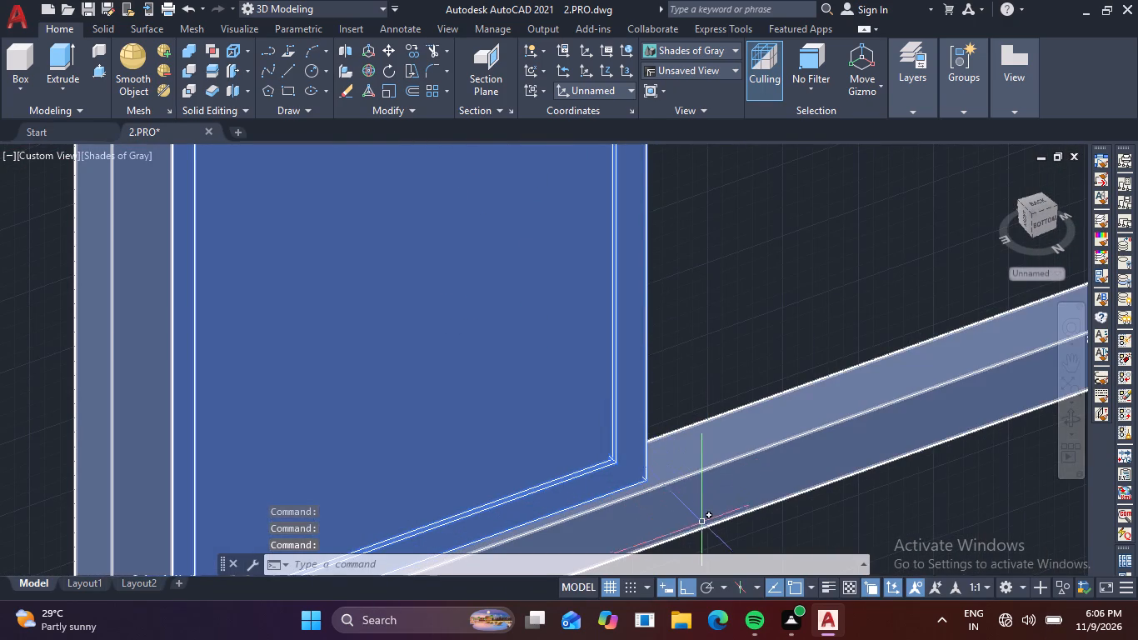
key(c)
key(o)
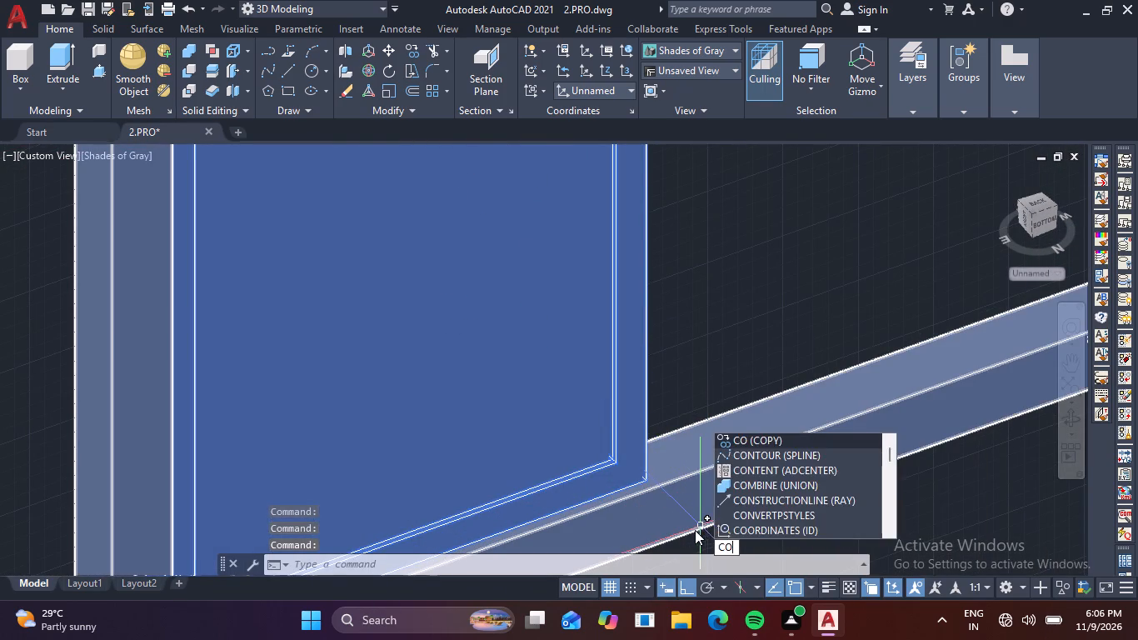
key(space)
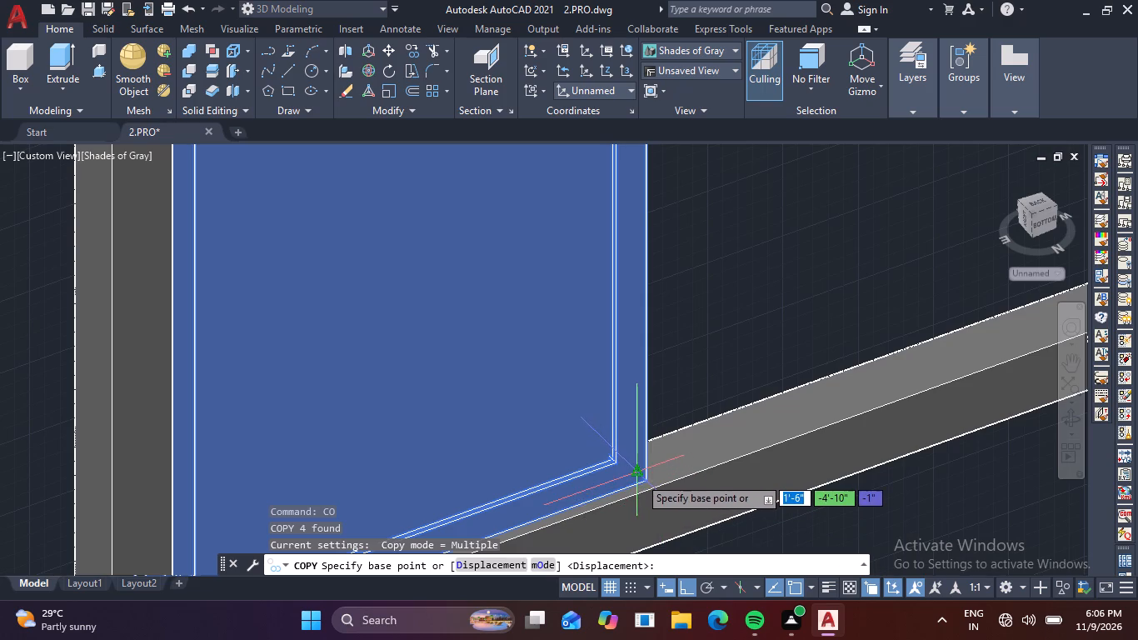
click(644, 479)
scroll(737, 428, down, 2)
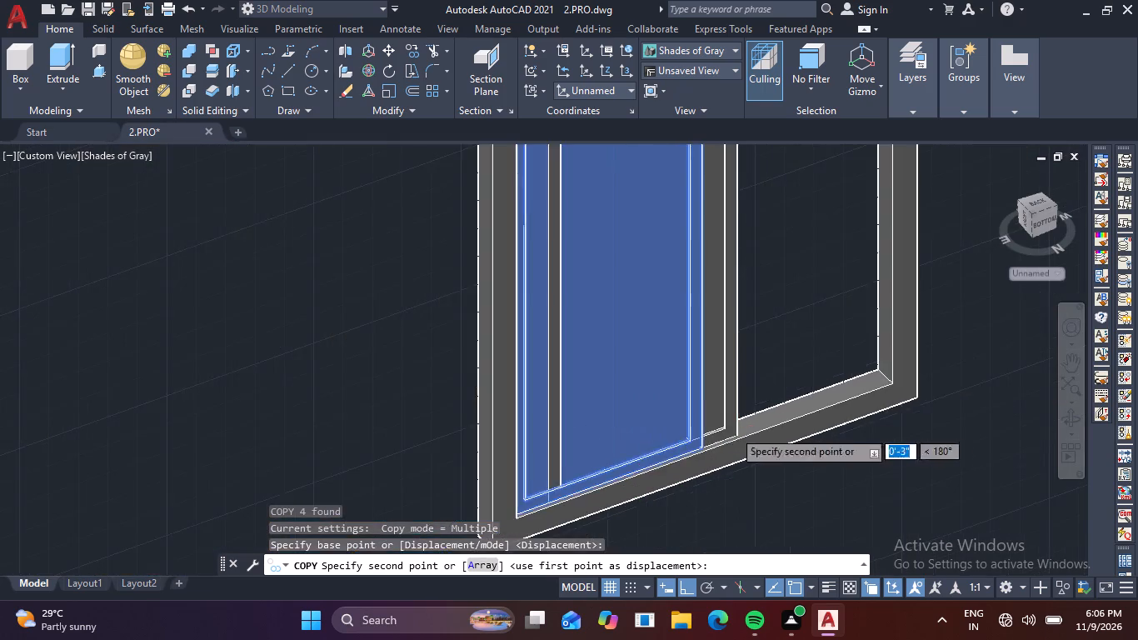
middle_drag(726, 435, 545, 487)
scroll(656, 446, up, 3)
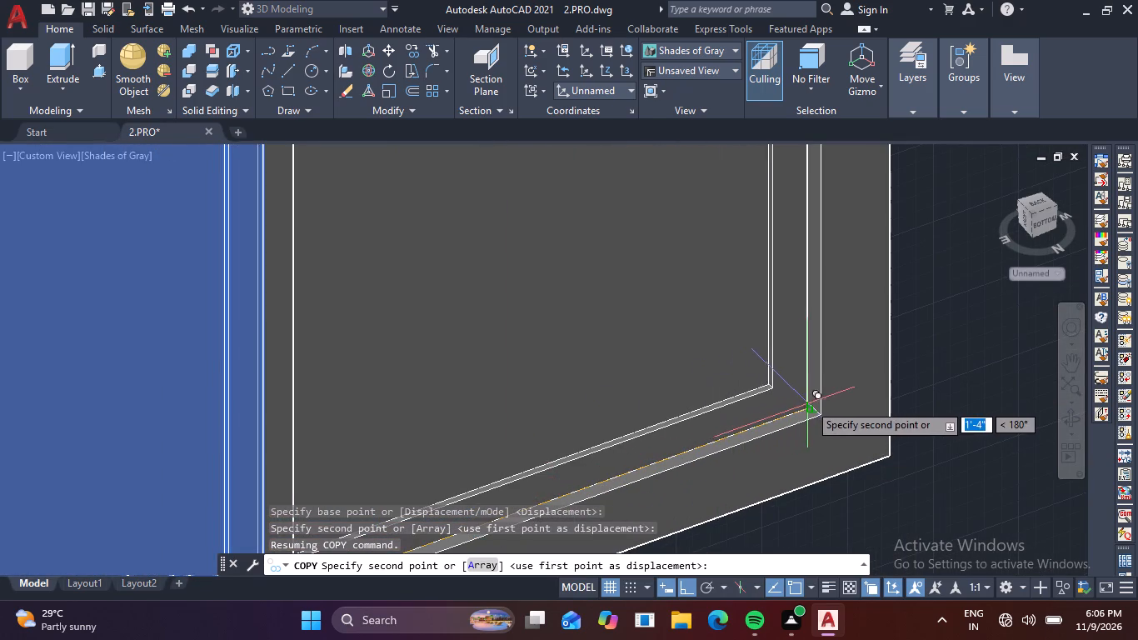
click(812, 403)
key(1)
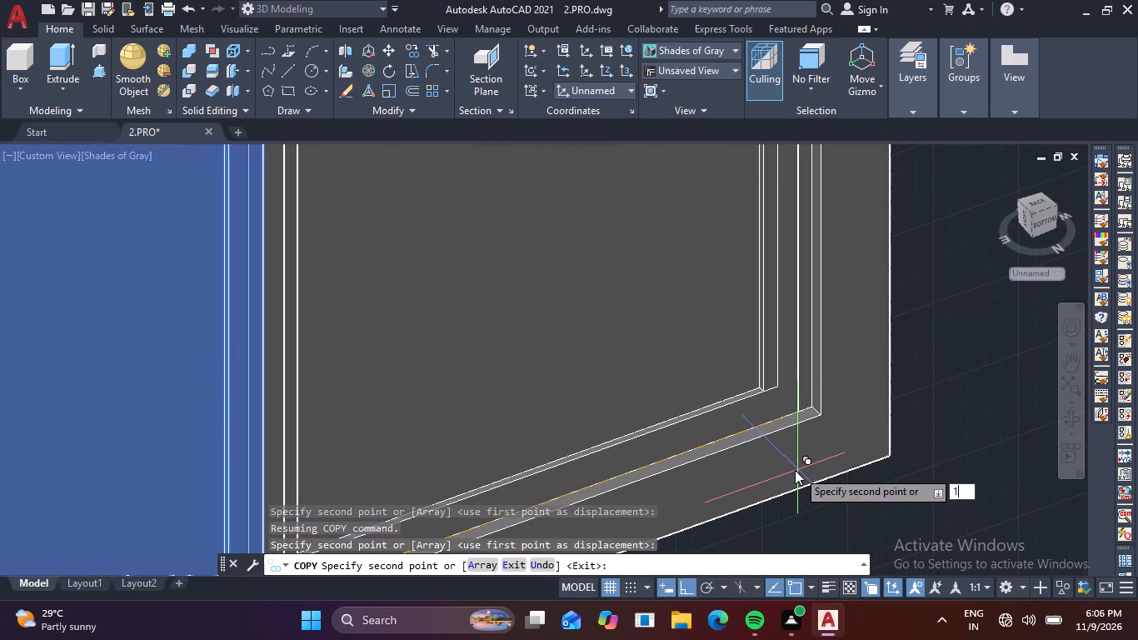
key(Escape)
key(Escape)
Move the complete two-sash window from its frame's lower corner about 28'-11" in +Z into the wide upper-storey facade opening.
scroll(777, 459, down, 4)
middle_drag(794, 496, 700, 465)
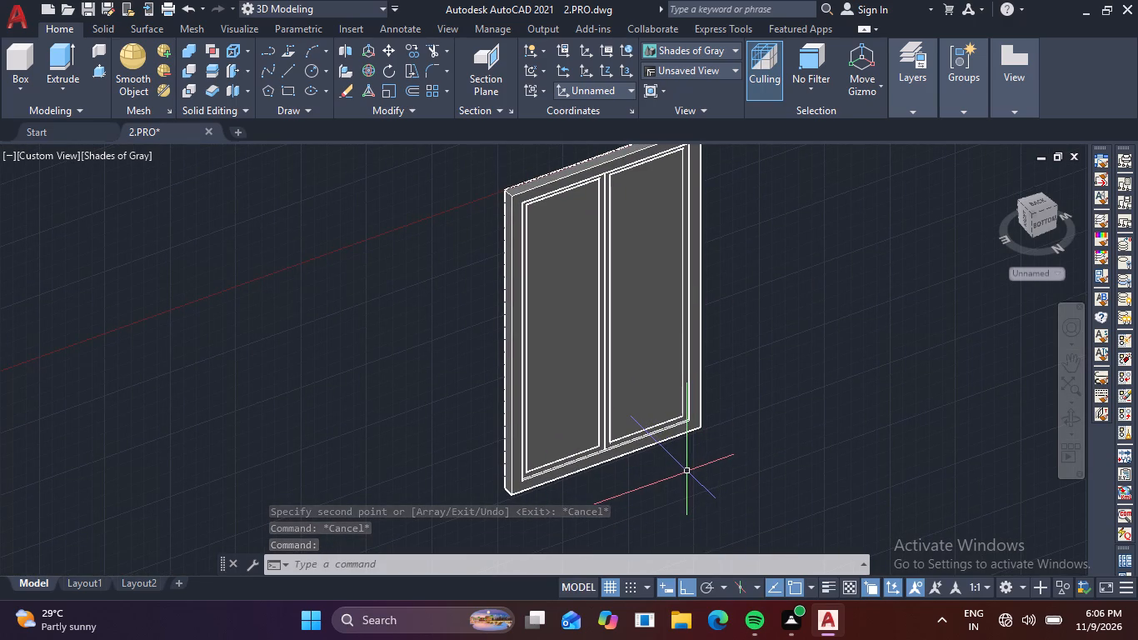
scroll(583, 464, down, 1)
click(502, 240)
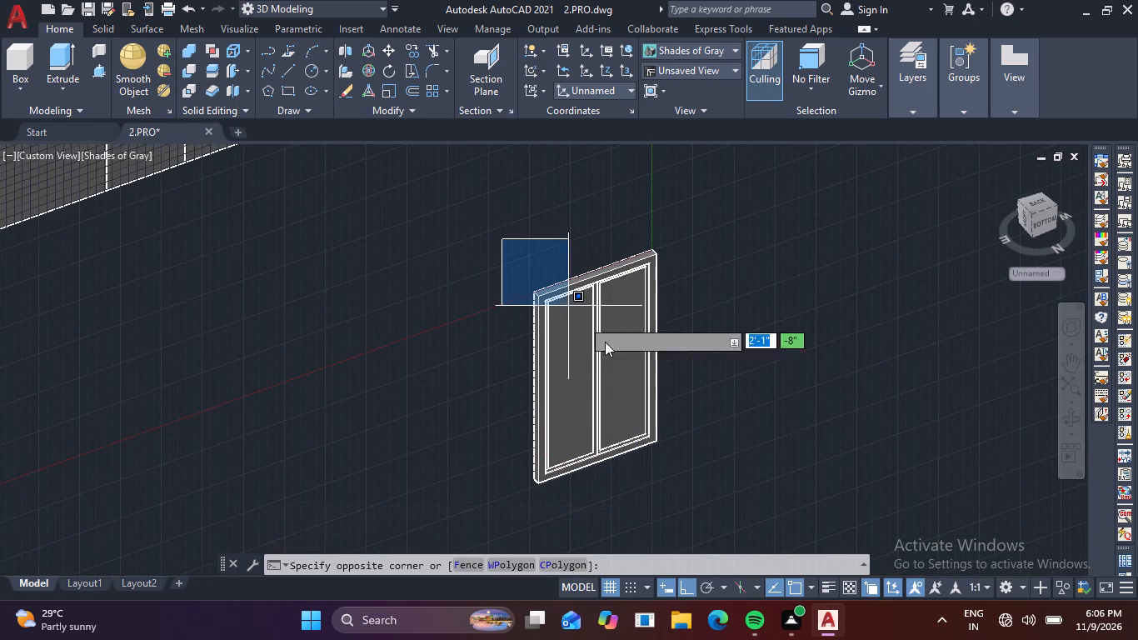
click(735, 502)
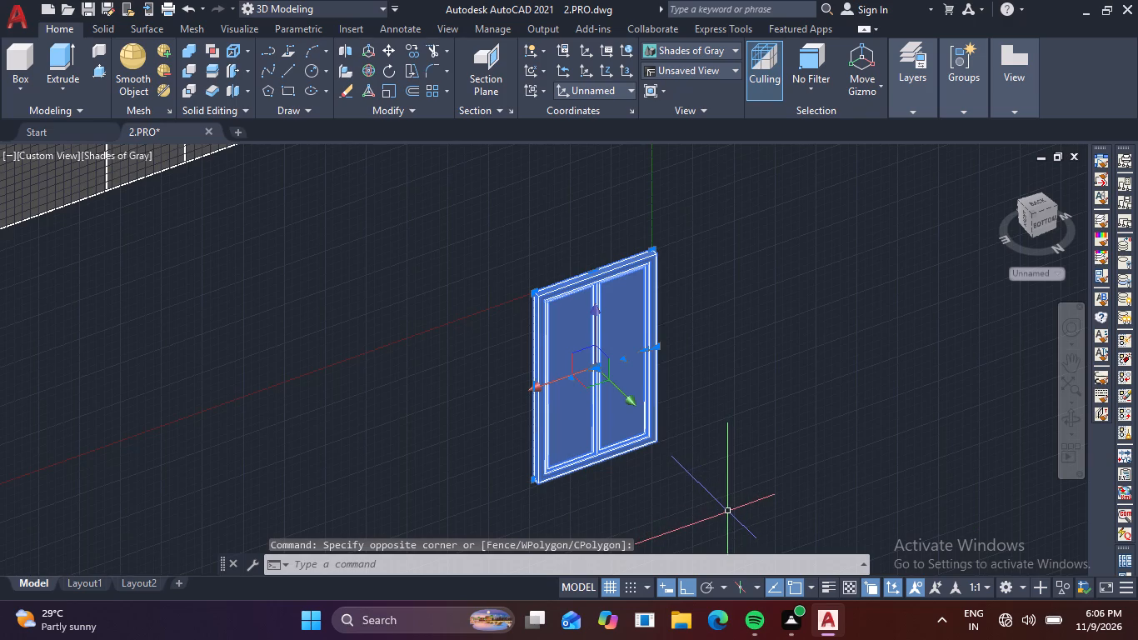
key(m)
key(space)
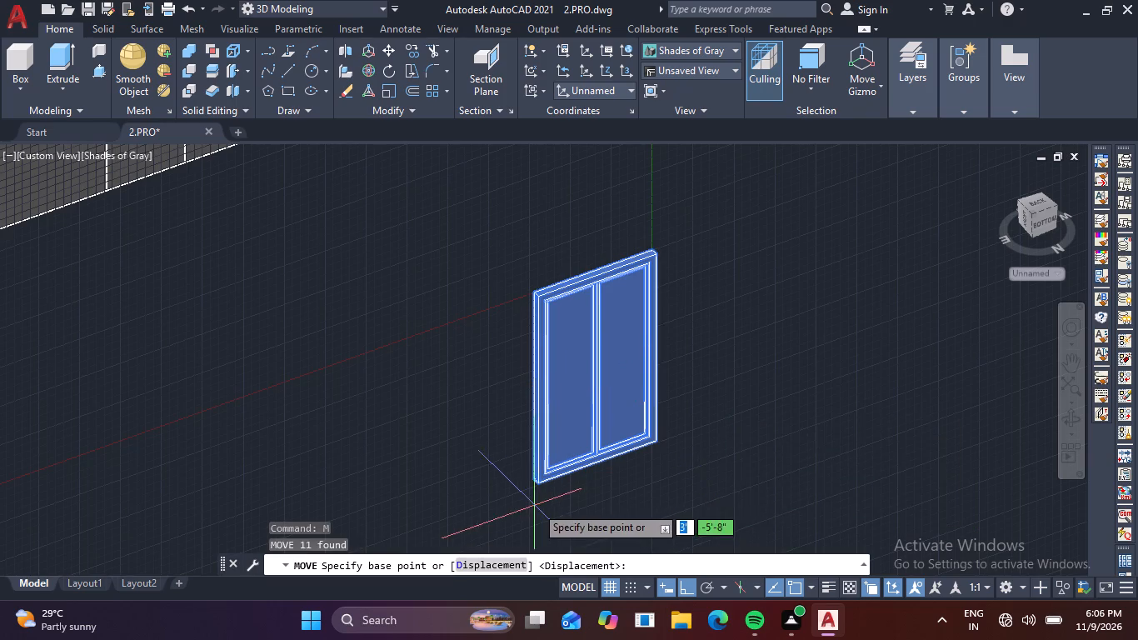
scroll(560, 489, up, 3)
click(491, 467)
scroll(462, 414, down, 4)
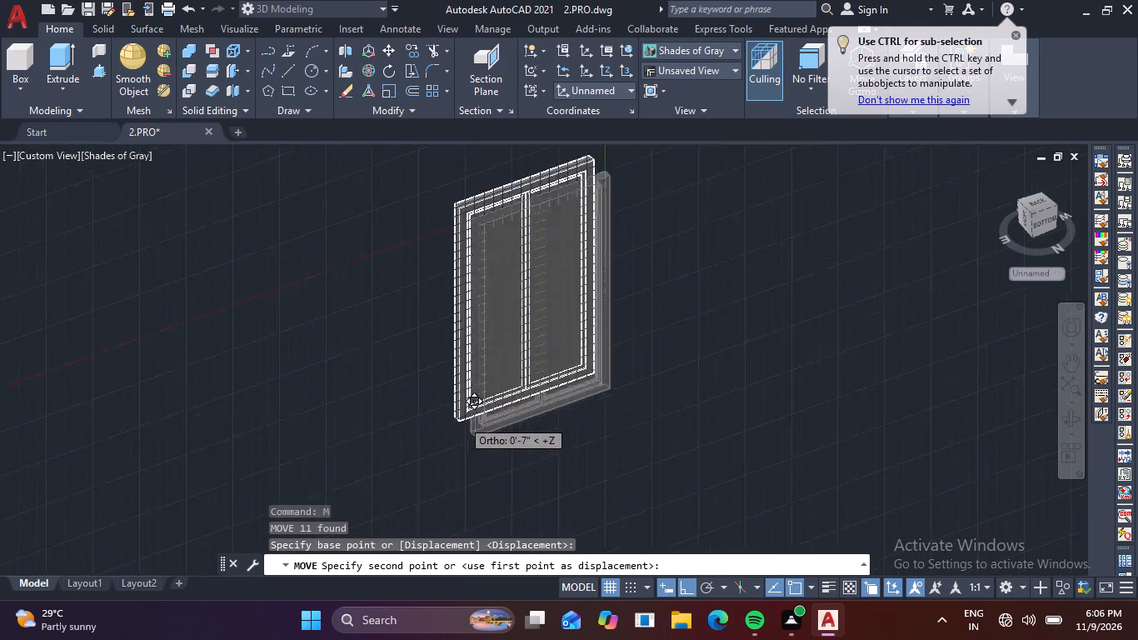
middle_drag(452, 417, 504, 590)
scroll(452, 419, down, 3)
middle_drag(396, 445, 432, 536)
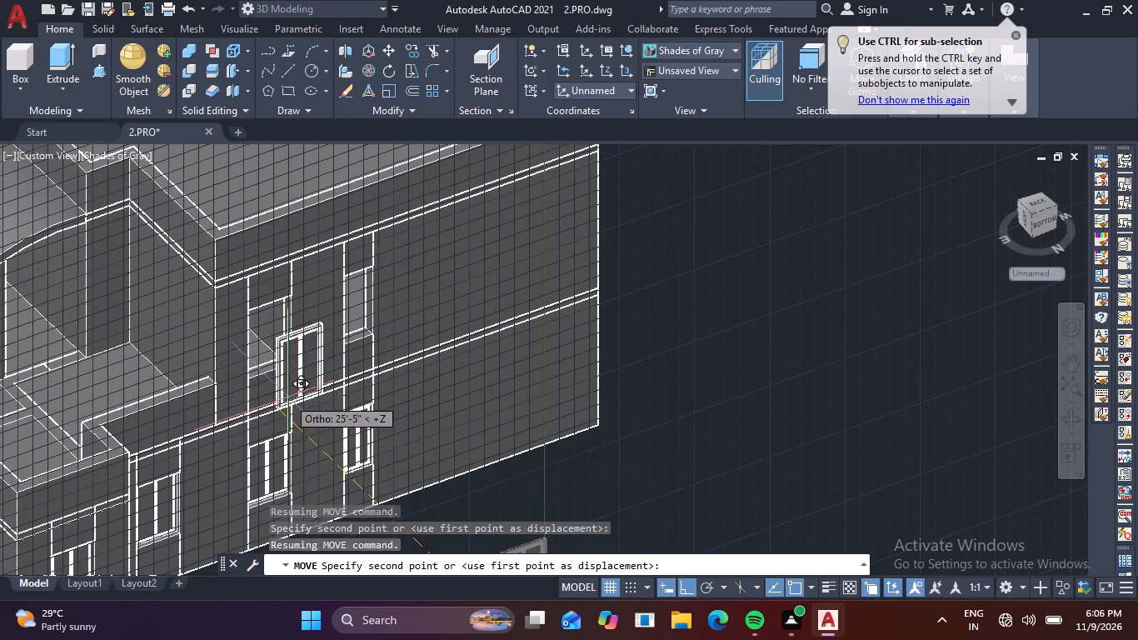
shift+middle_drag(324, 447, 246, 441)
middle_drag(262, 439, 423, 511)
scroll(363, 399, up, 2)
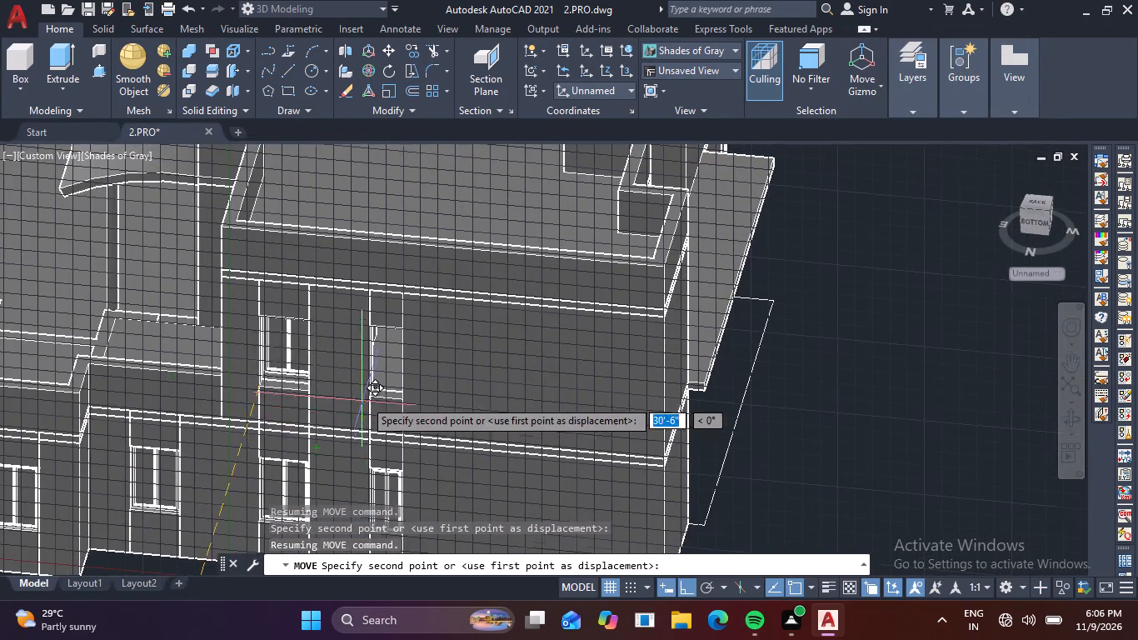
scroll(364, 399, up, 2)
middle_drag(345, 412, 686, 507)
middle_drag(358, 417, 376, 425)
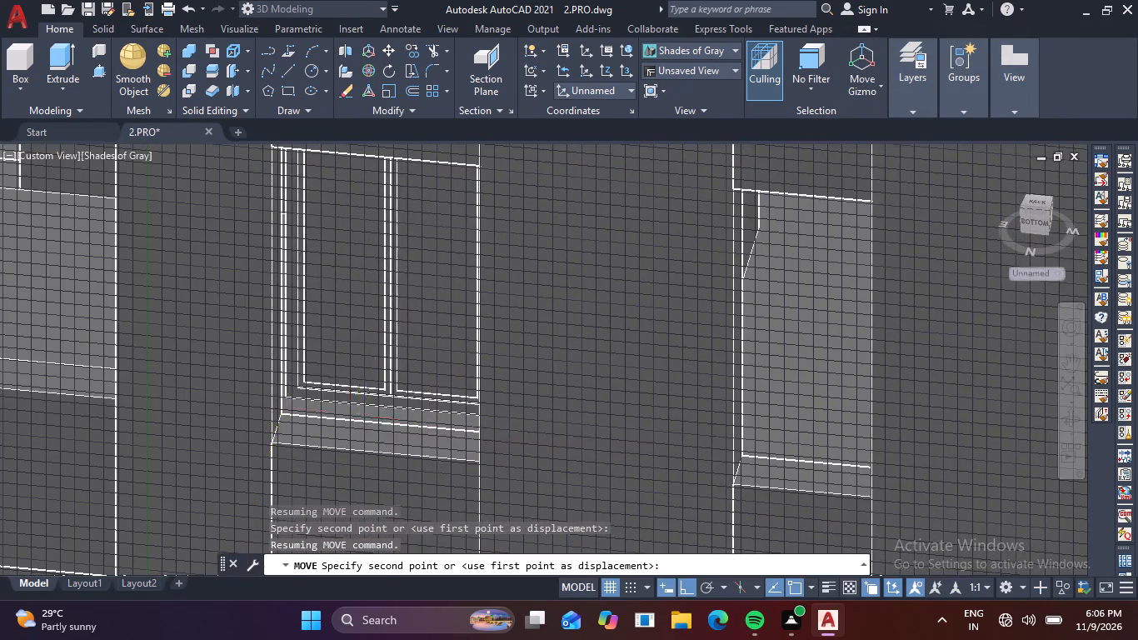
middle_drag(376, 425, 609, 489)
scroll(514, 508, up, 3)
middle_drag(511, 487, 537, 412)
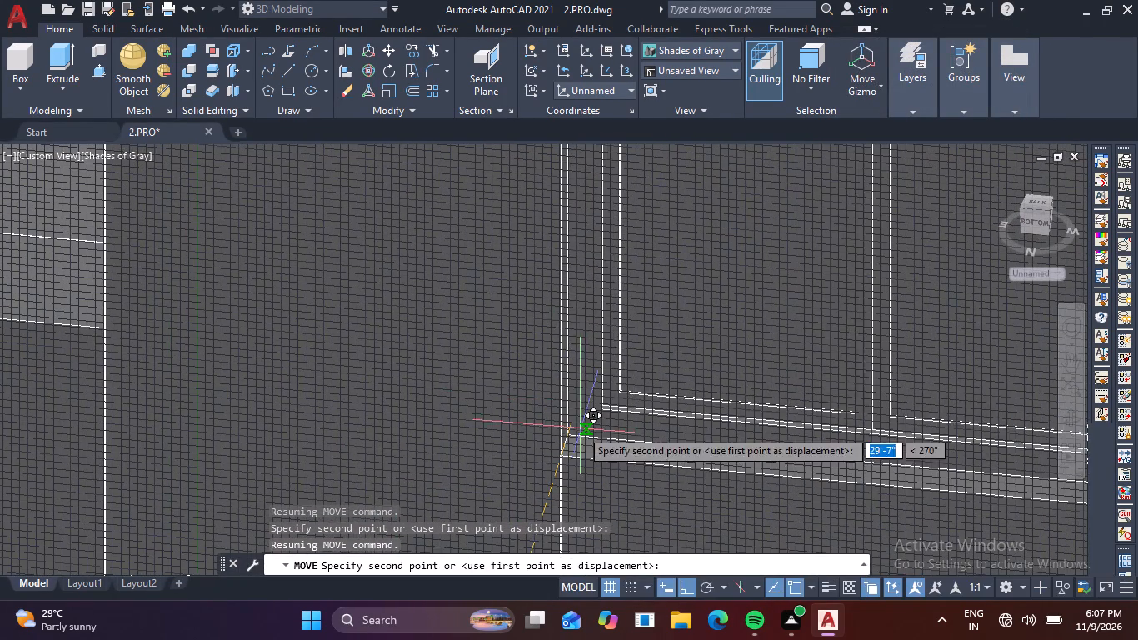
middle_drag(581, 435, 567, 384)
scroll(553, 392, up, 4)
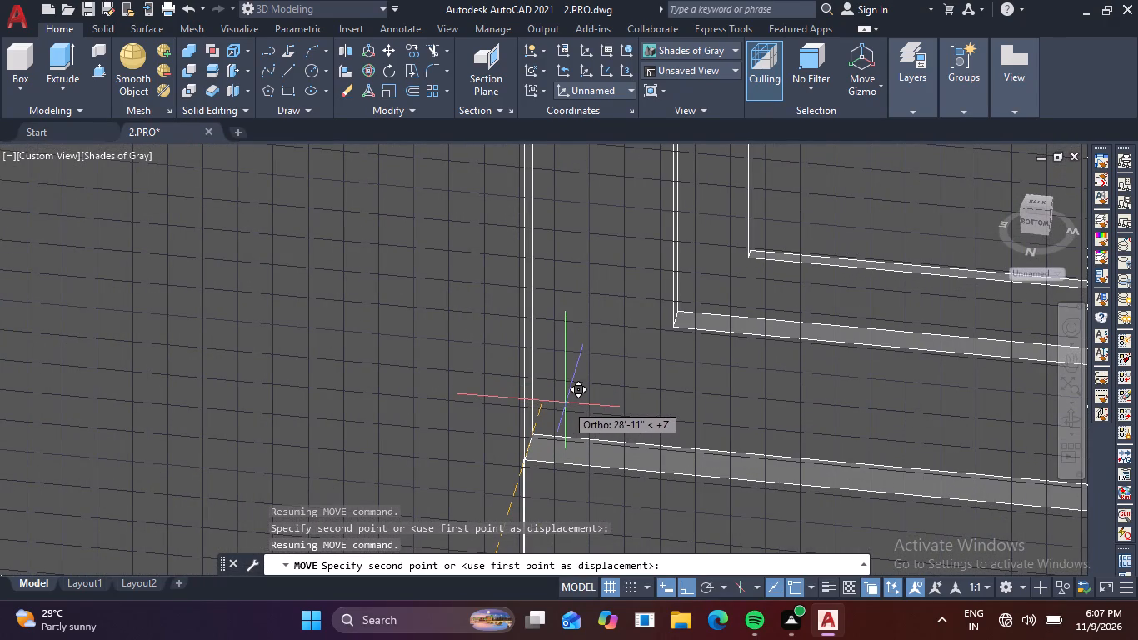
click(566, 403)
Turn off the grid display.
scroll(616, 412, down, 5)
scroll(796, 426, down, 2)
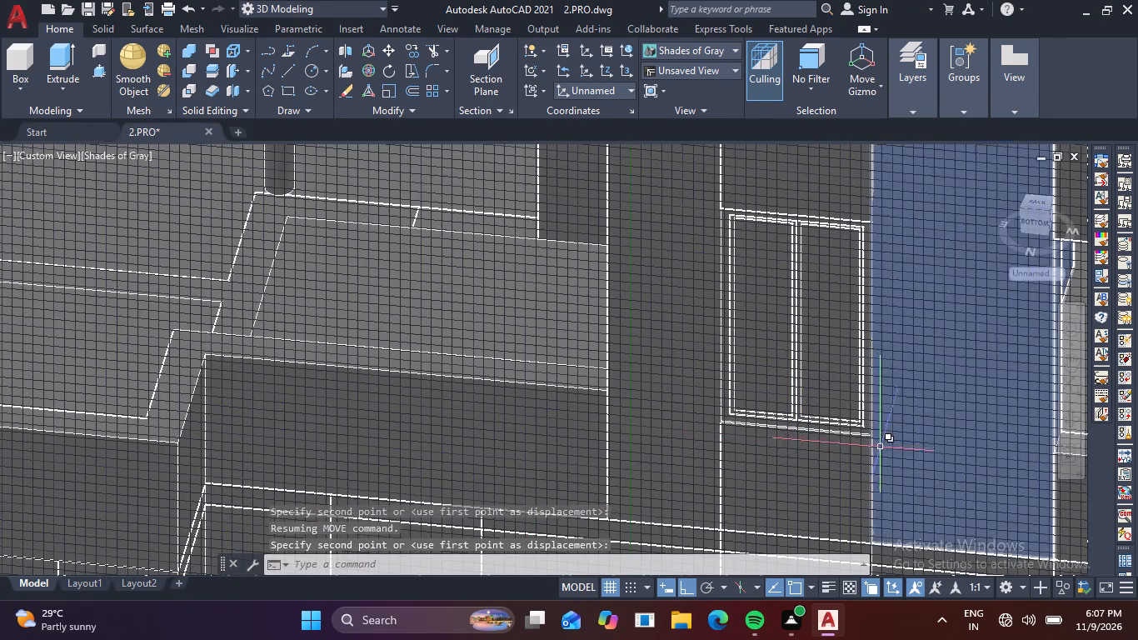
middle_drag(876, 447, 660, 454)
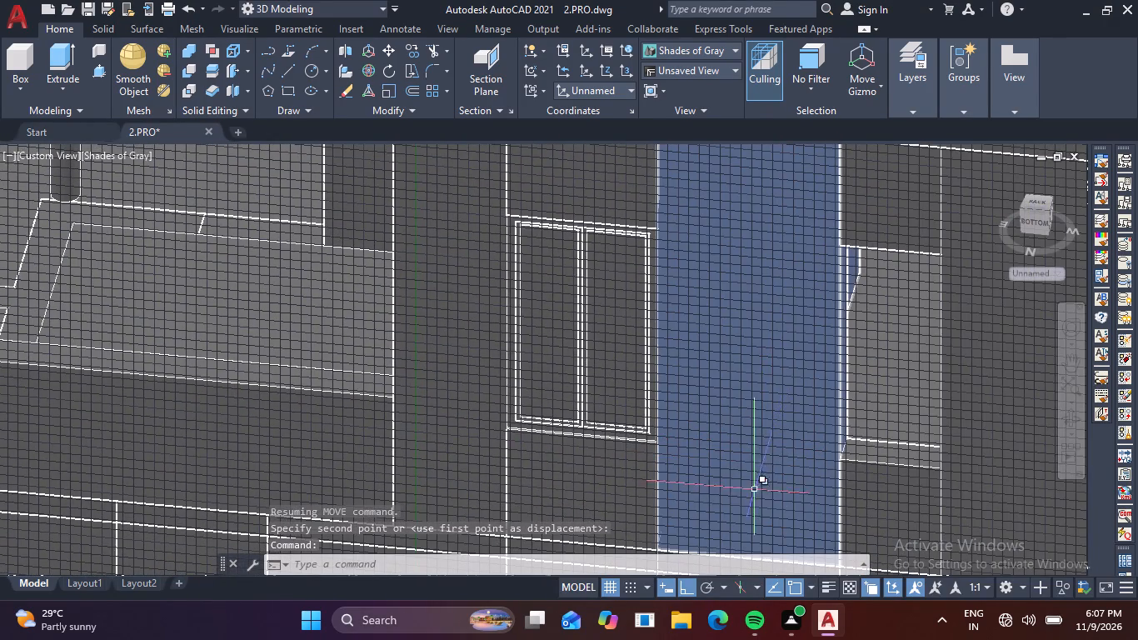
key(F7)
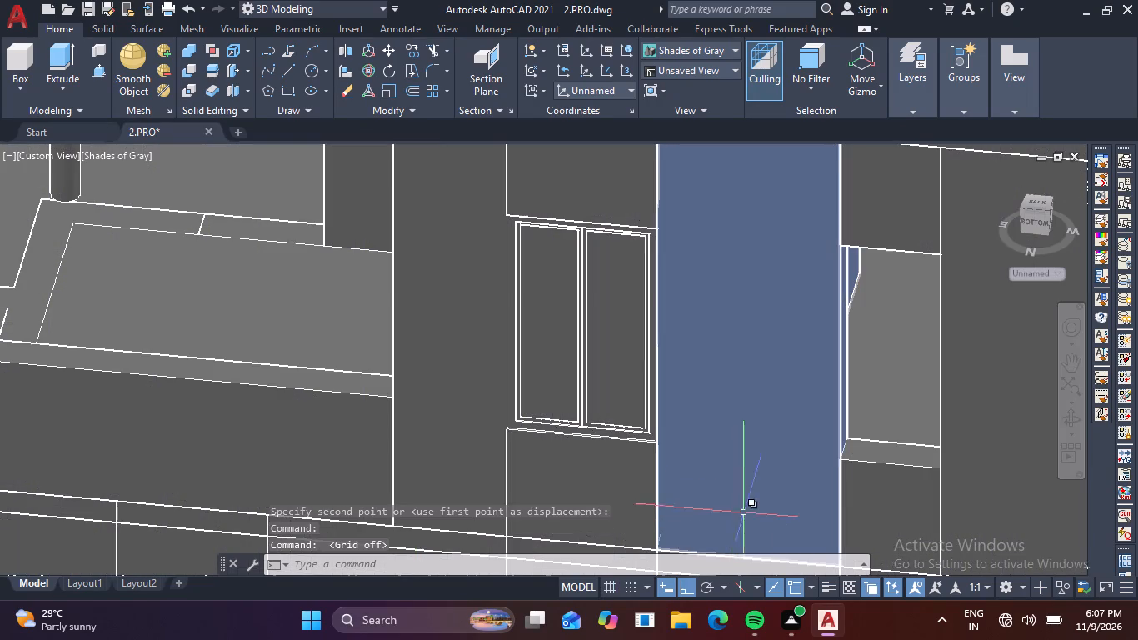
scroll(775, 432, down, 1)
middle_drag(865, 429, 575, 359)
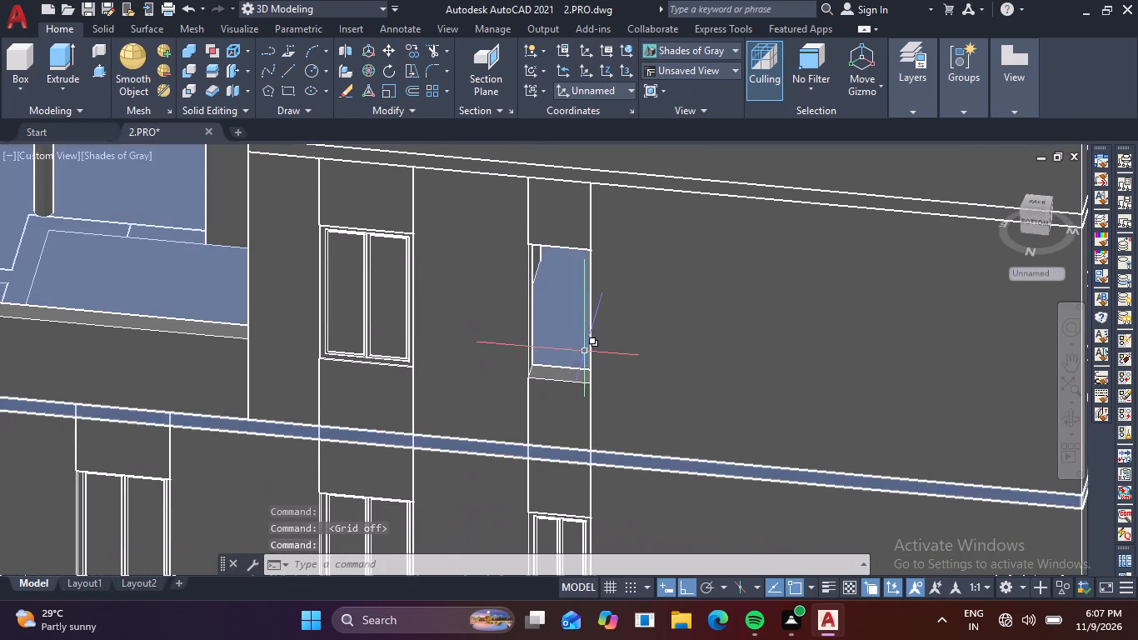
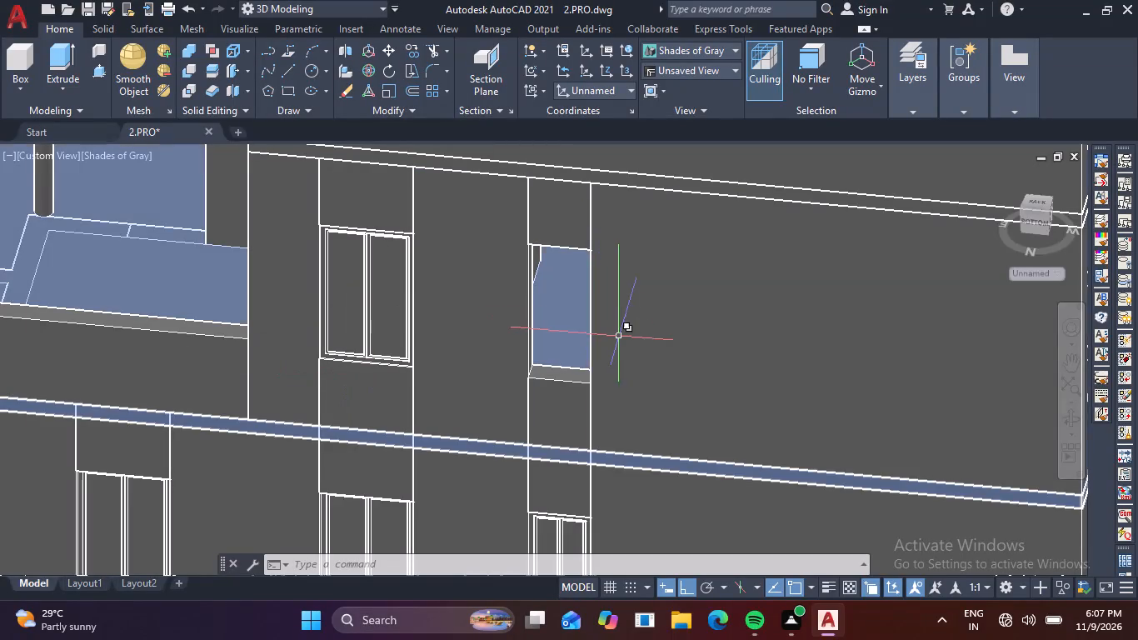
Draw a rectangle about 2'-1" wide over the narrow upper-storey opening, from its upper corner to the diagonally opposite lower corner.
key(Escape)
scroll(622, 337, down, 2)
middle_drag(610, 369, 586, 344)
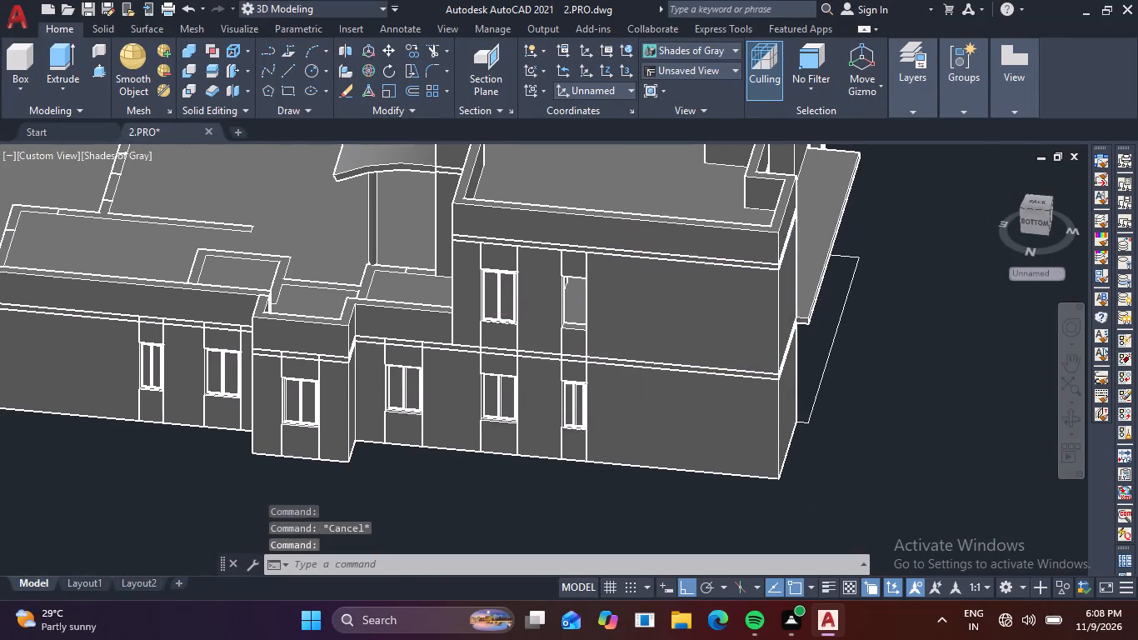
scroll(537, 277, up, 3)
scroll(653, 257, up, 2)
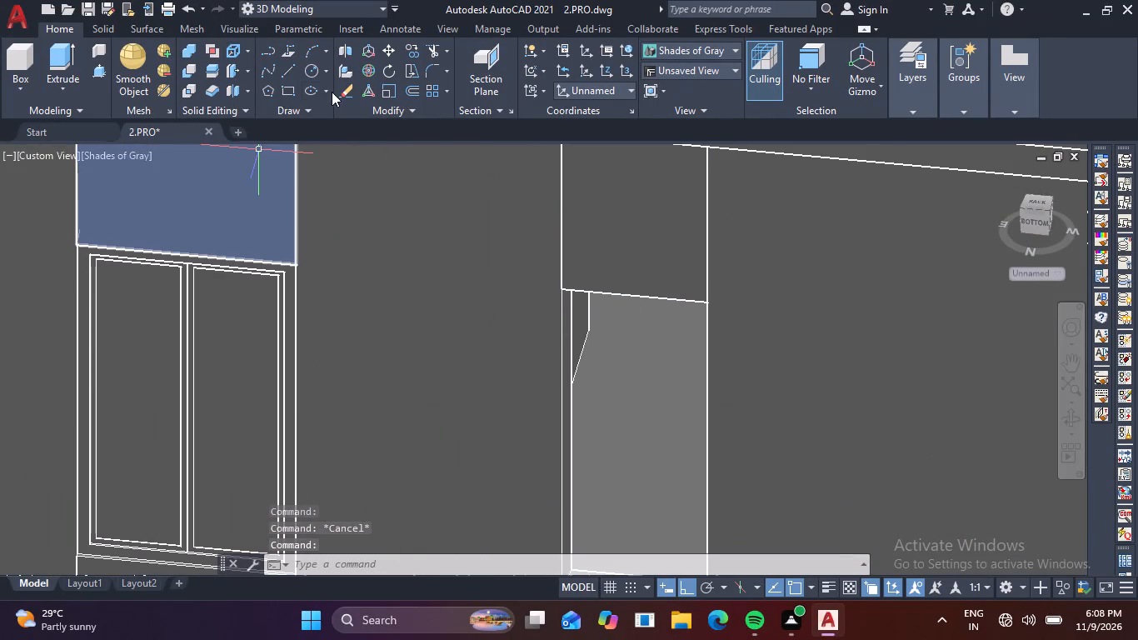
click(287, 95)
scroll(526, 284, up, 2)
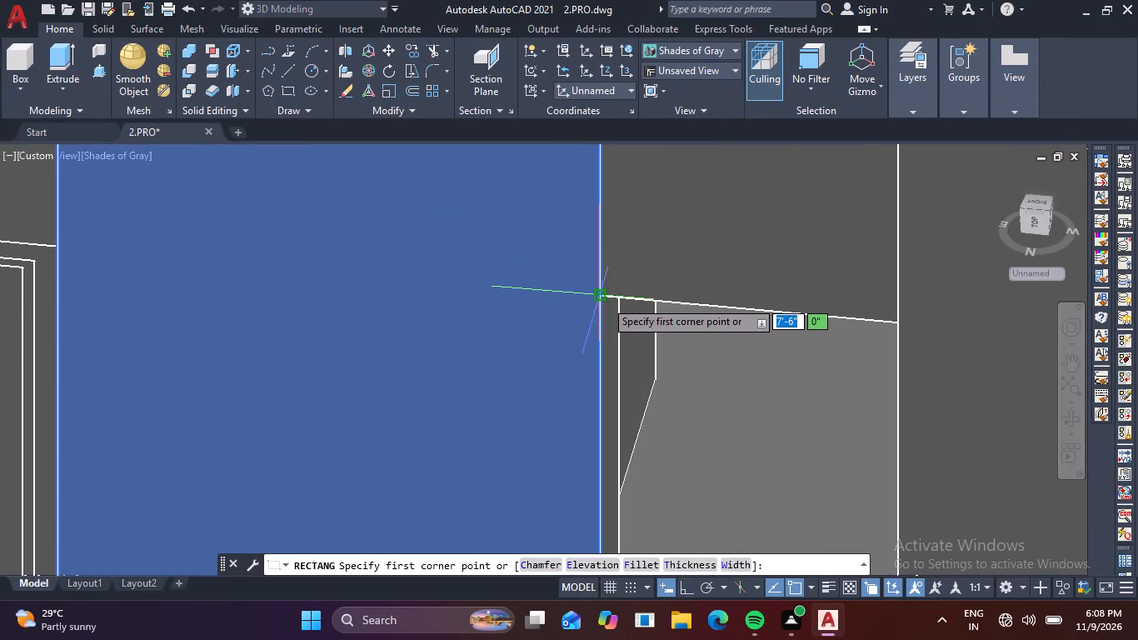
click(605, 299)
scroll(711, 374, down, 2)
middle_drag(726, 406, 657, 202)
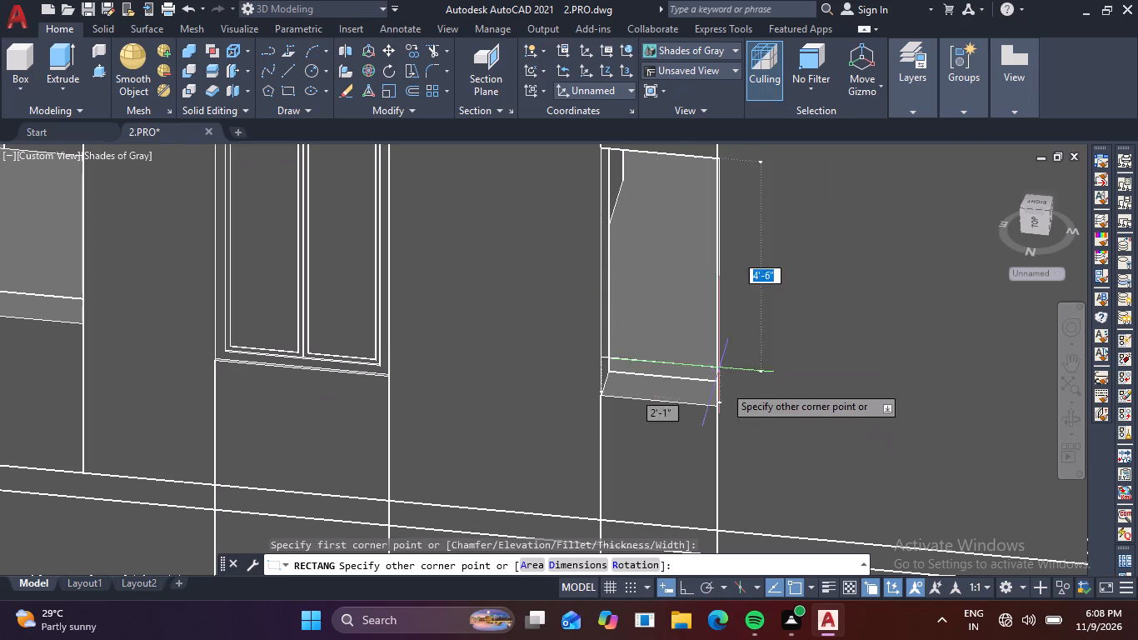
scroll(726, 412, up, 3)
click(702, 394)
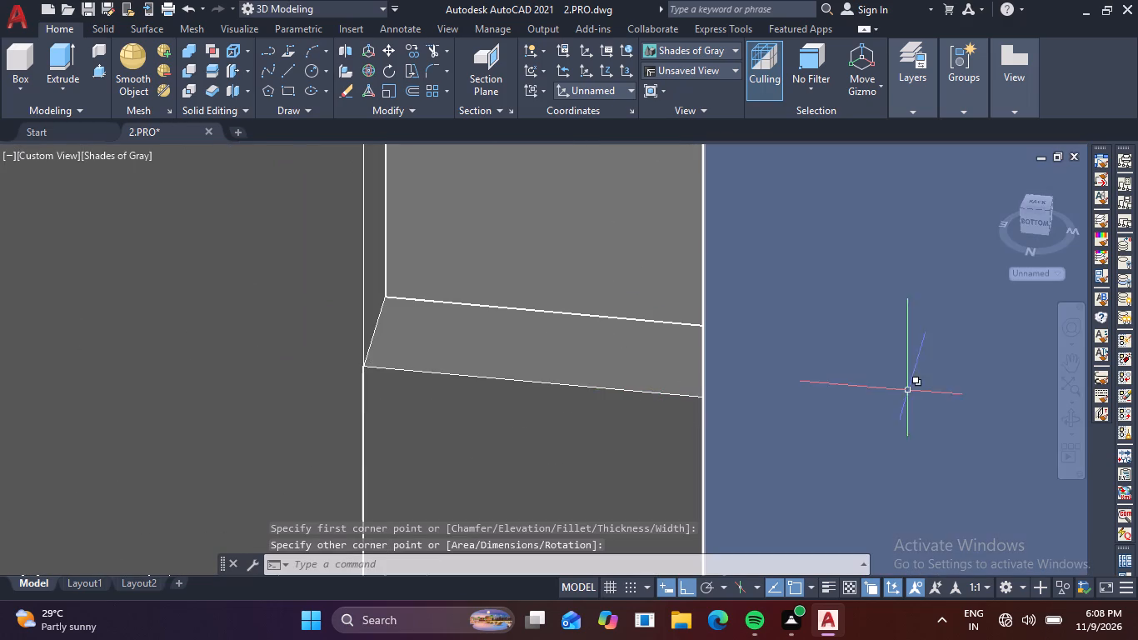
key(Escape)
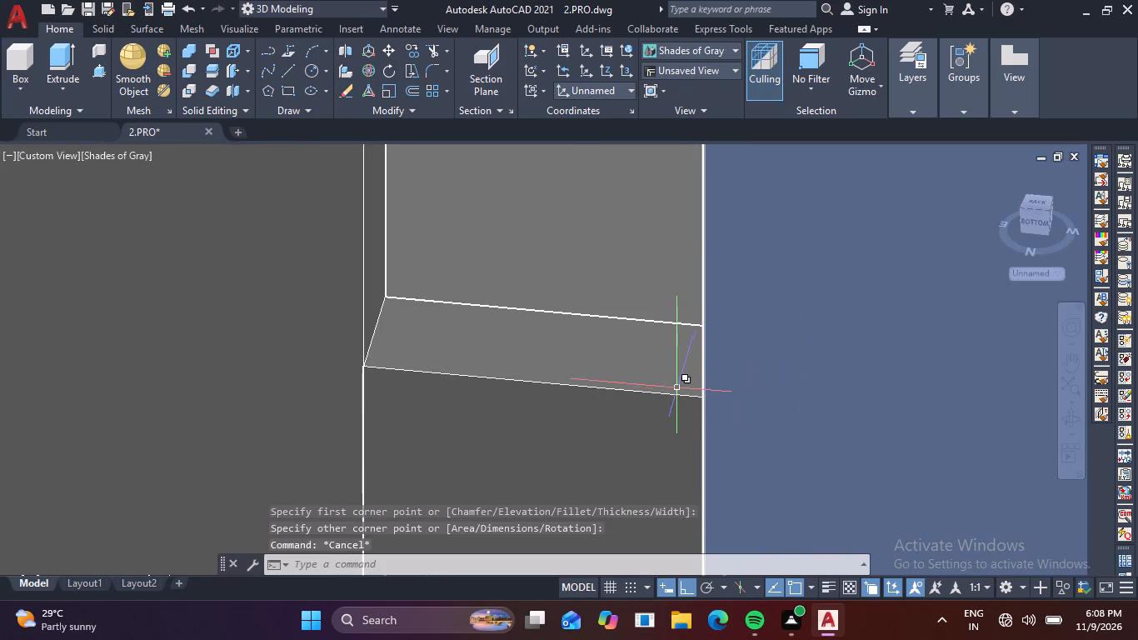
Move the new rectangle out of the narrow opening along the Y axis to clear space in front of the facade.
click(705, 335)
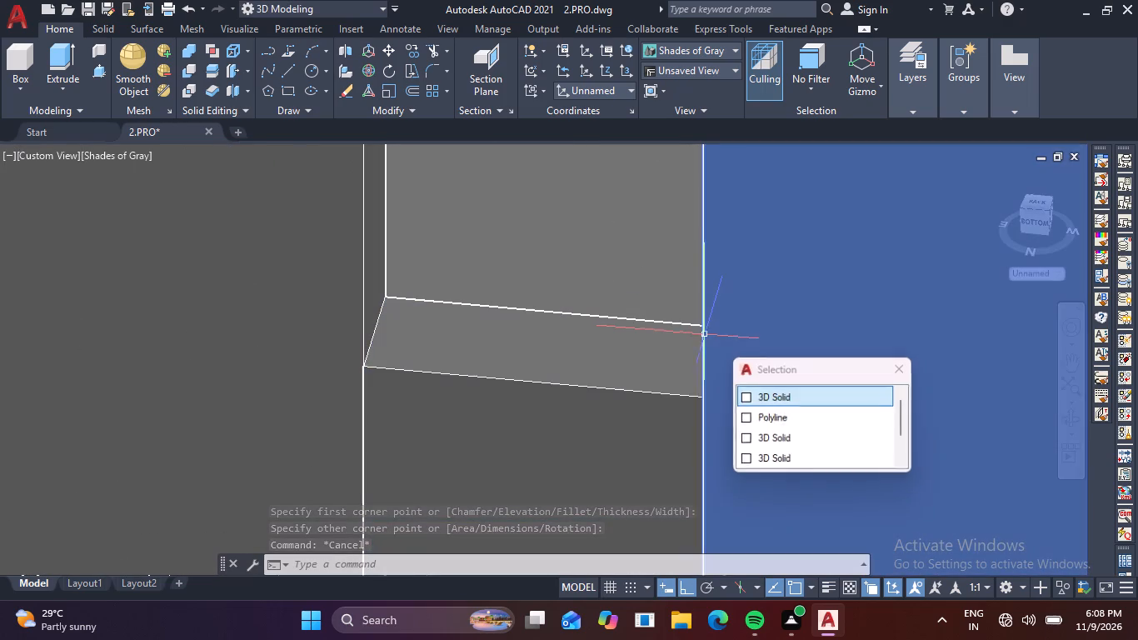
click(754, 417)
scroll(696, 368, down, 2)
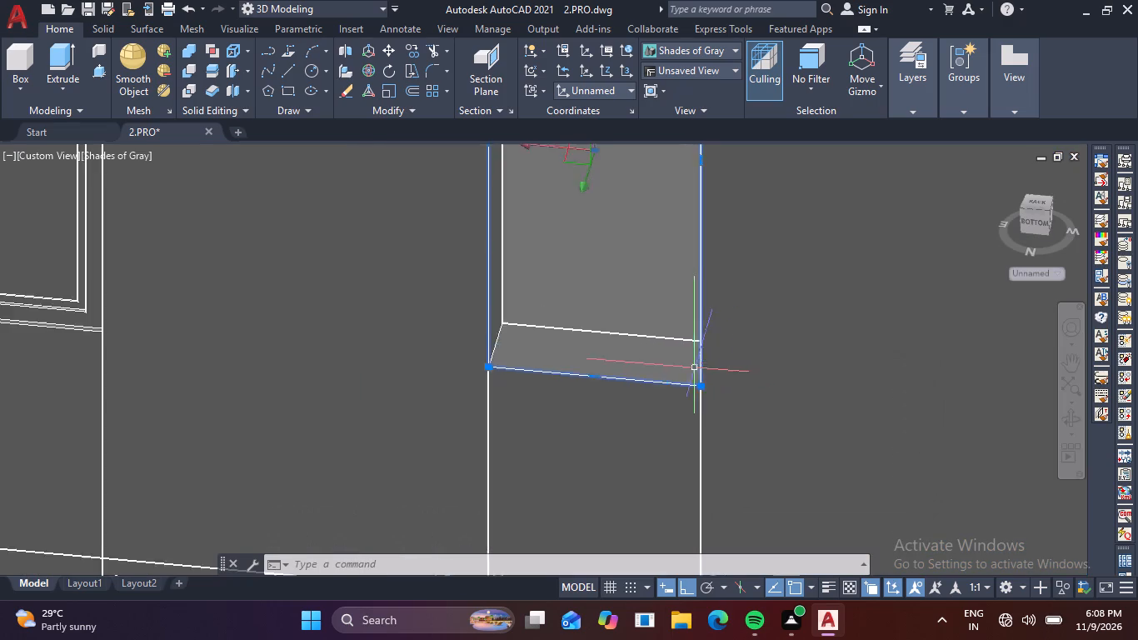
middle_drag(693, 403, 694, 457)
drag(619, 323, 634, 283)
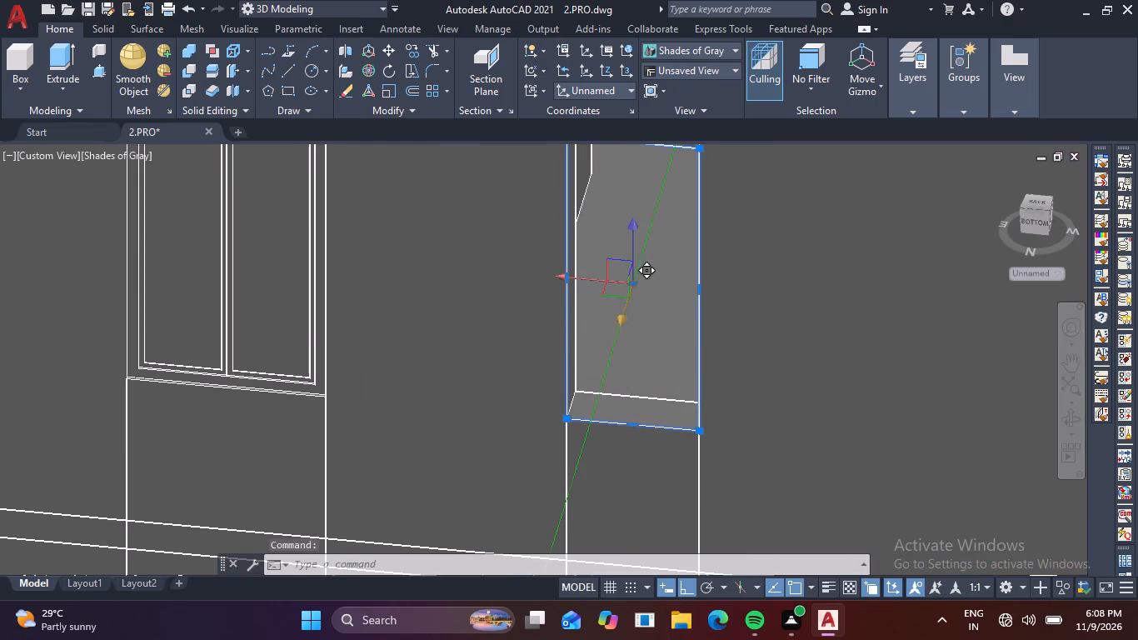
scroll(592, 349, down, 3)
middle_drag(587, 379, 736, 187)
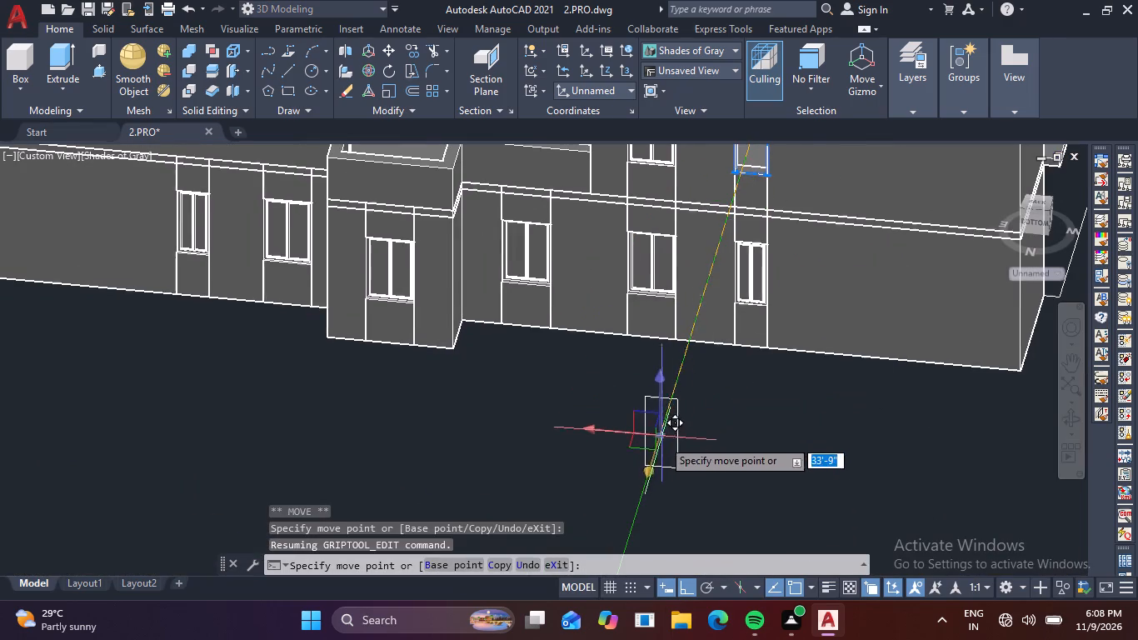
click(648, 477)
middle_drag(760, 471, 767, 461)
key(Escape)
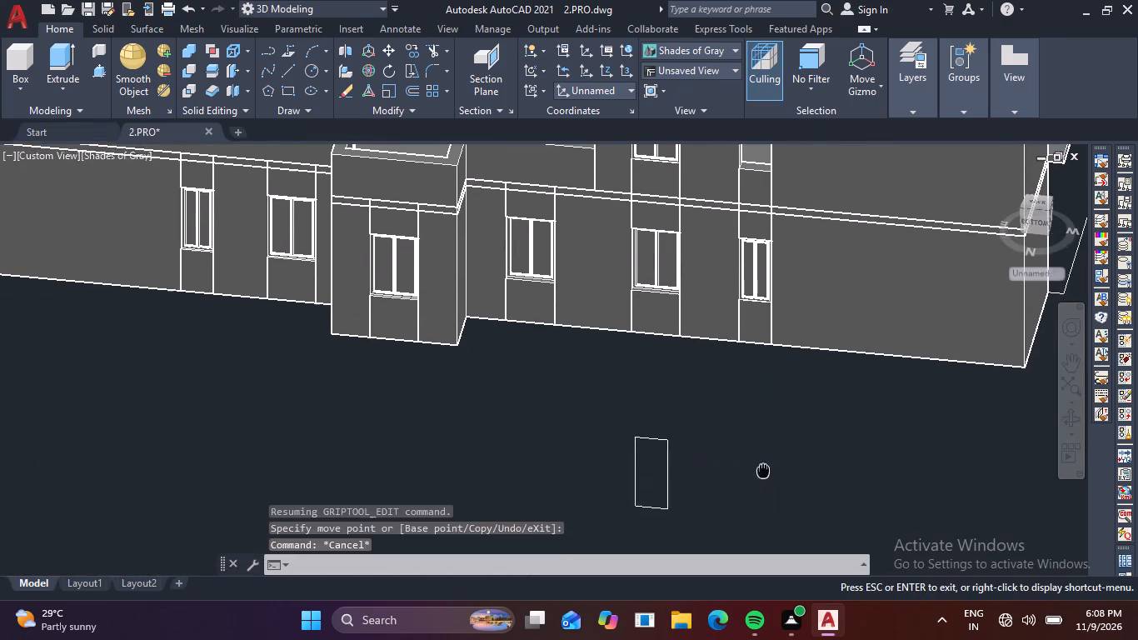
Turn on the grid display.
middle_drag(767, 461, 856, 330)
scroll(721, 311, up, 3)
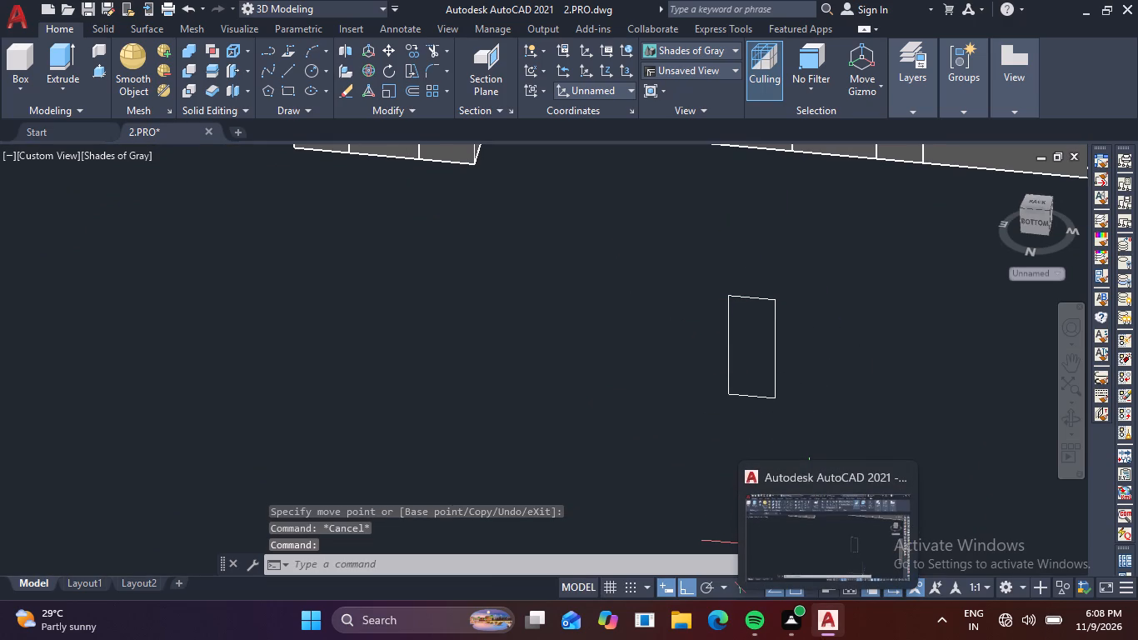
key(F7)
Offset the moved rectangle 2" inward to outline the window frame.
scroll(820, 347, up, 3)
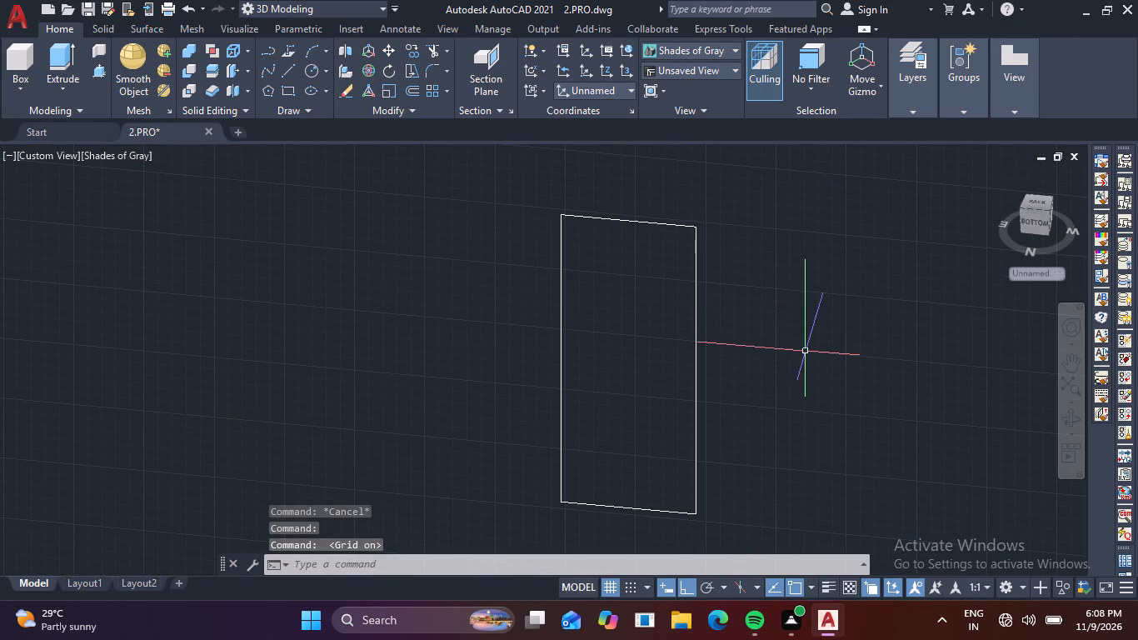
key(o)
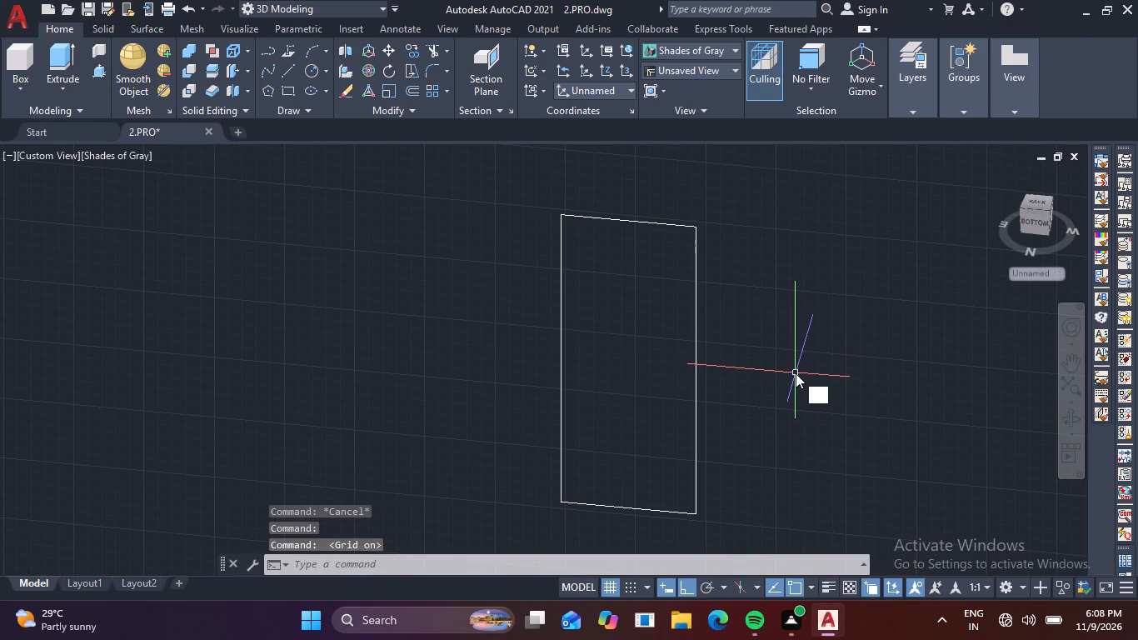
key(space)
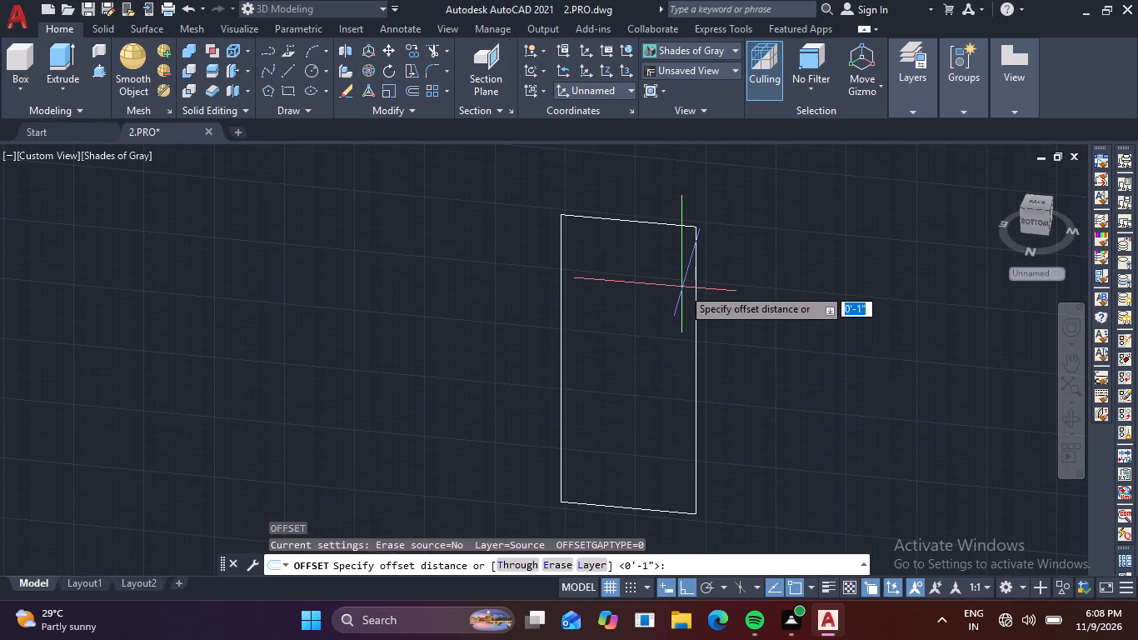
key(3)
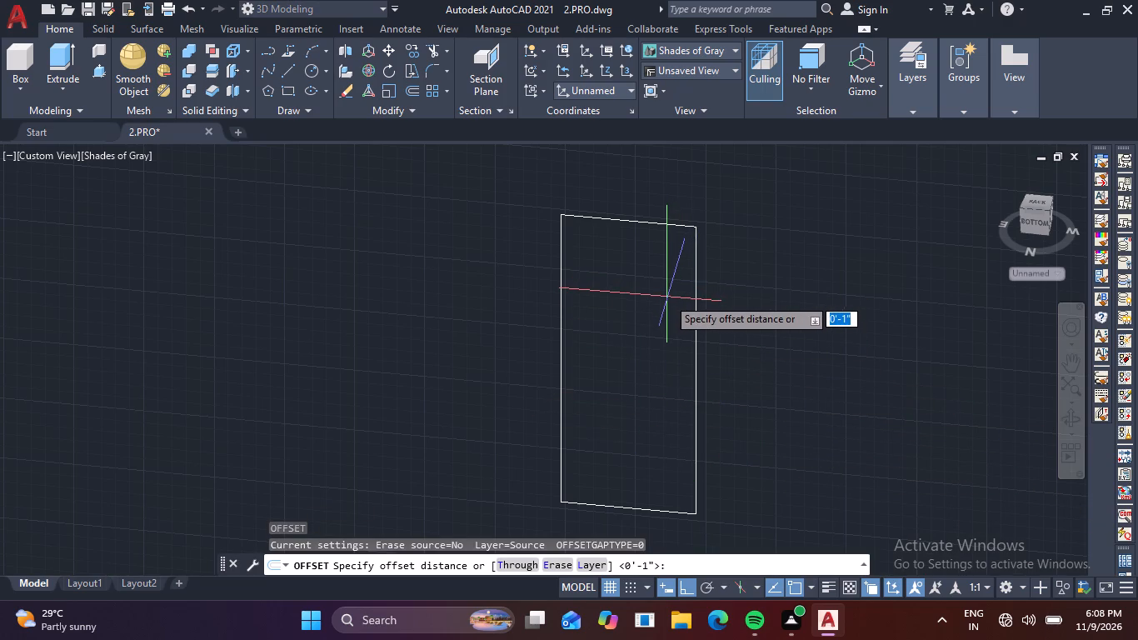
key(BackSpace)
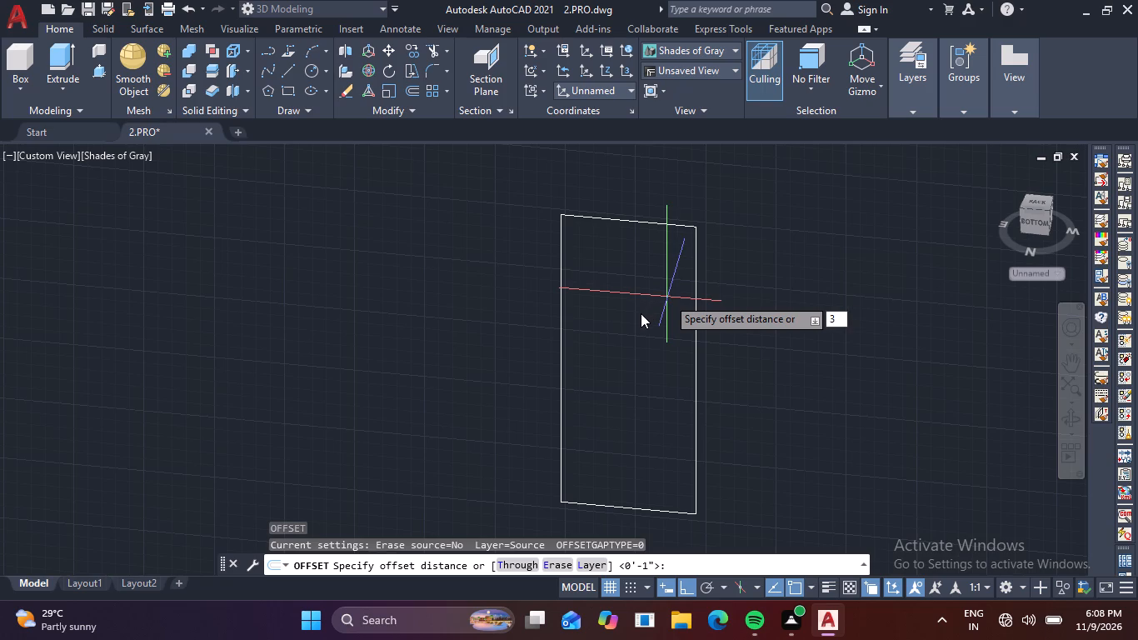
key(2)
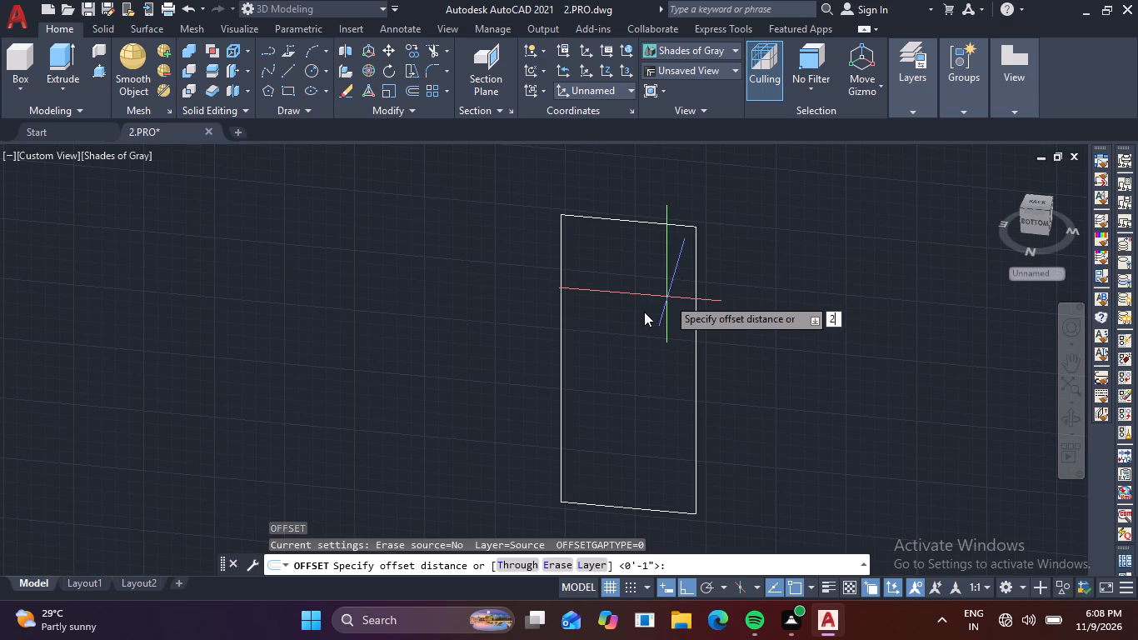
key(space)
click(697, 229)
click(629, 307)
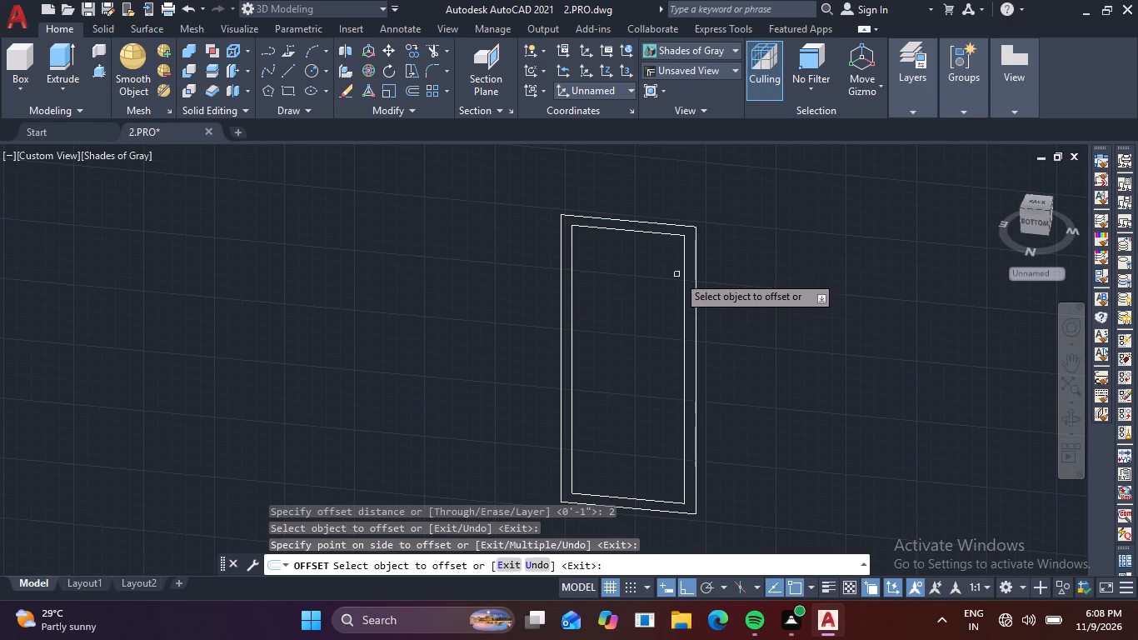
key(grave)
key(Escape)
key(Escape)
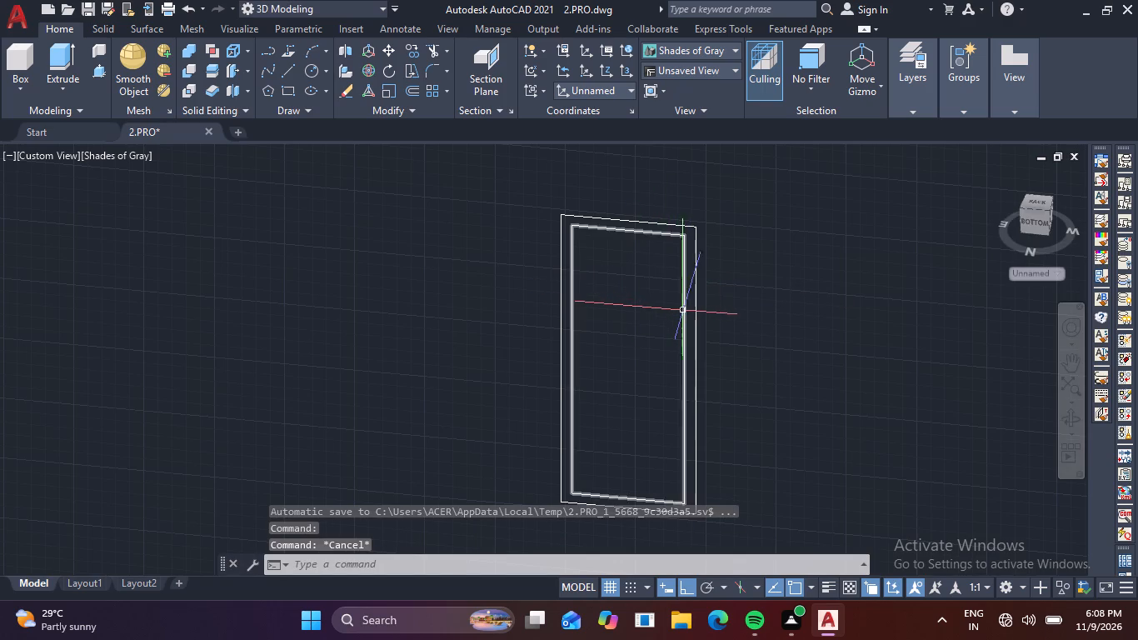
Offset the inner rectangle 1" further inward to outline the sash.
text(O)
key(space)
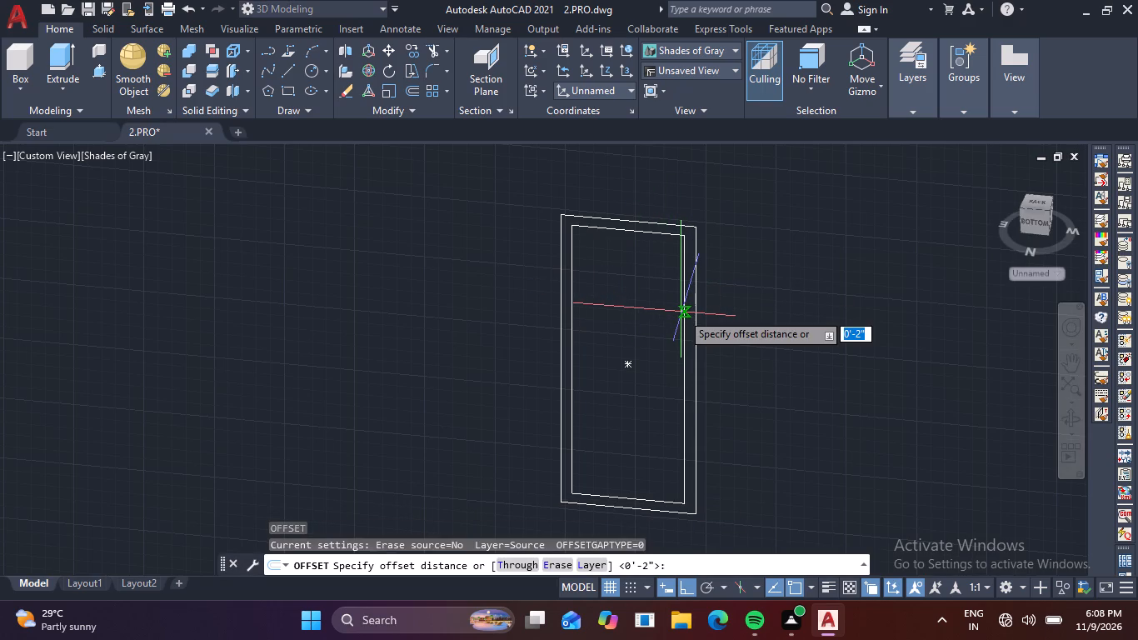
key(1)
key(space)
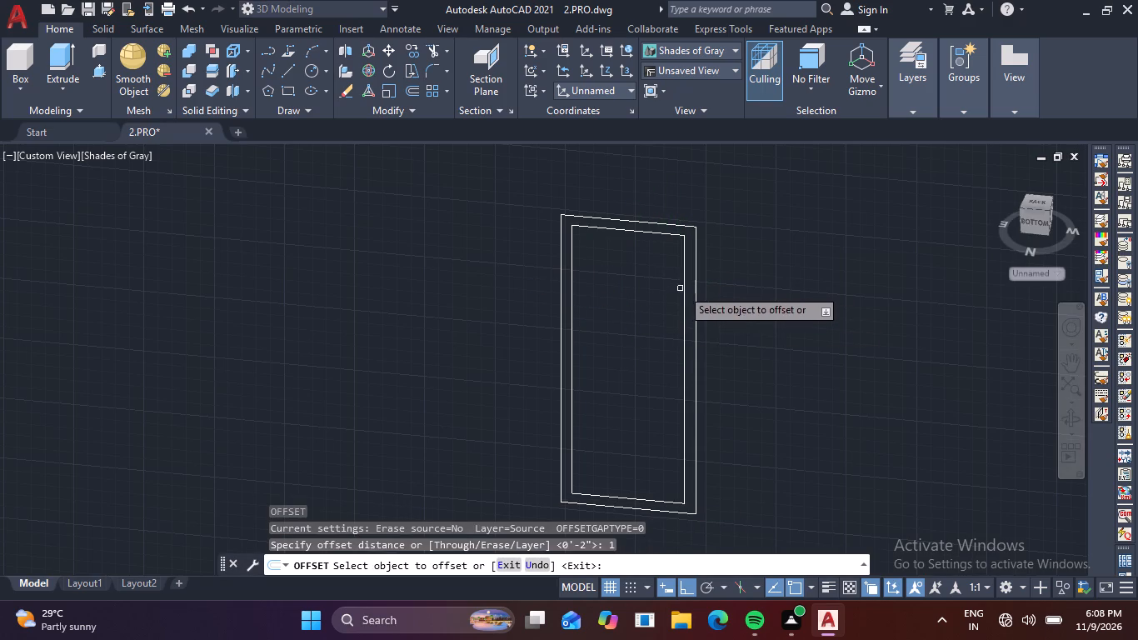
click(684, 283)
click(621, 322)
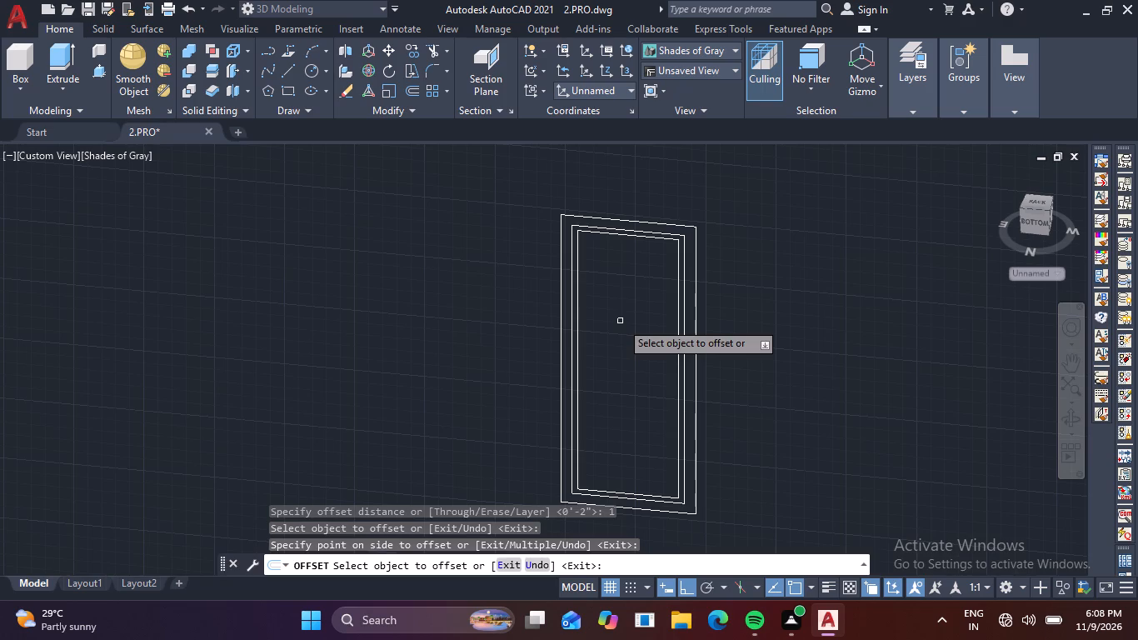
key(Escape)
key(Escape)
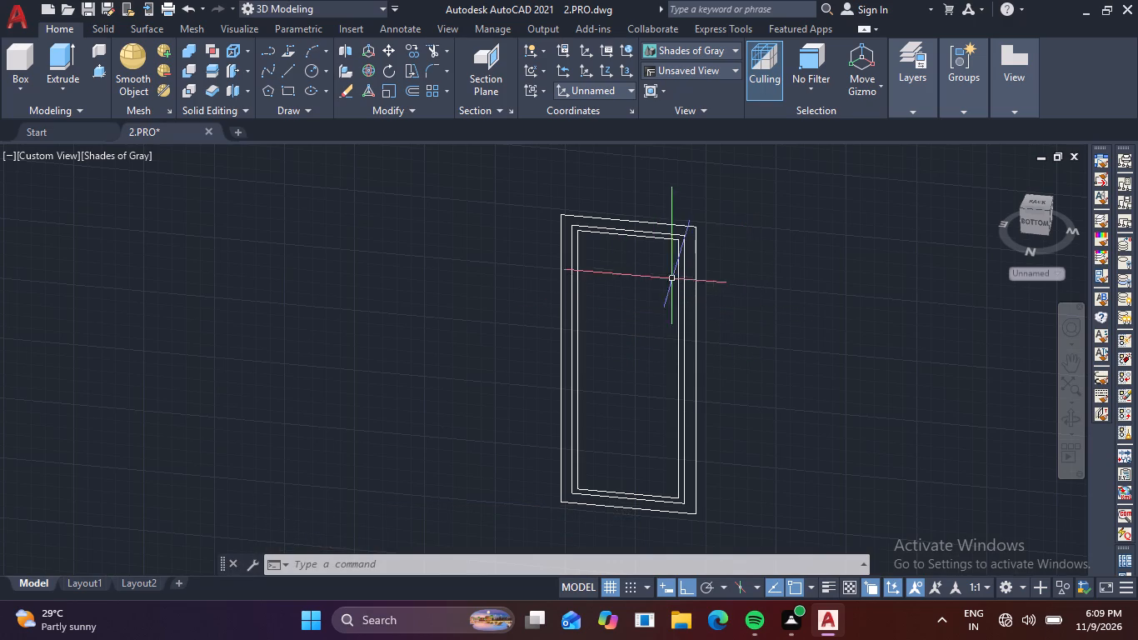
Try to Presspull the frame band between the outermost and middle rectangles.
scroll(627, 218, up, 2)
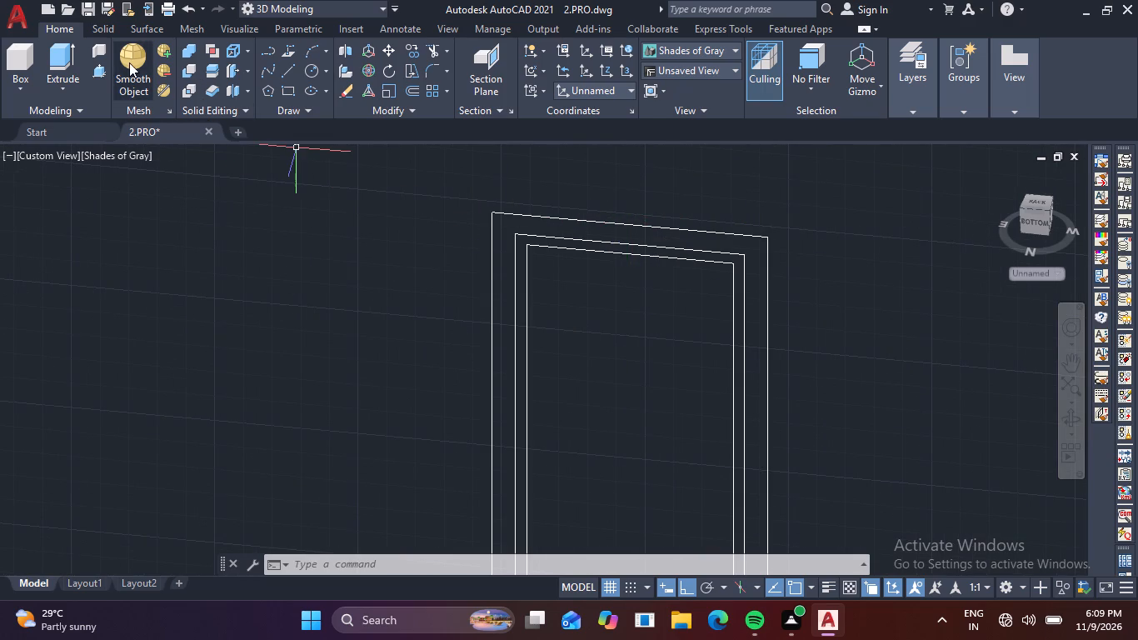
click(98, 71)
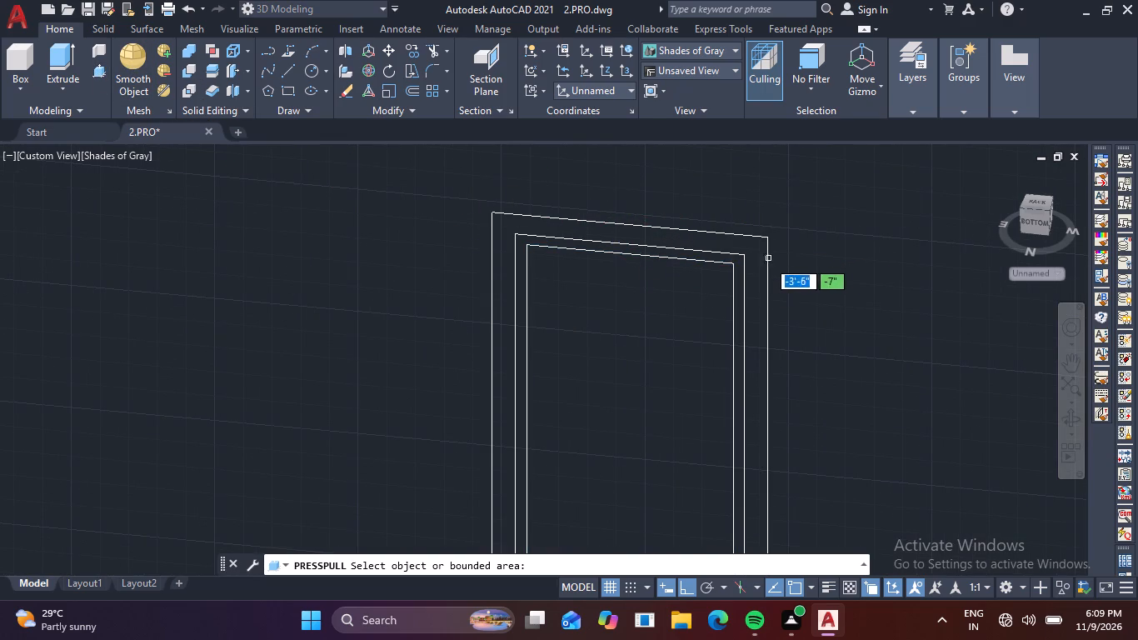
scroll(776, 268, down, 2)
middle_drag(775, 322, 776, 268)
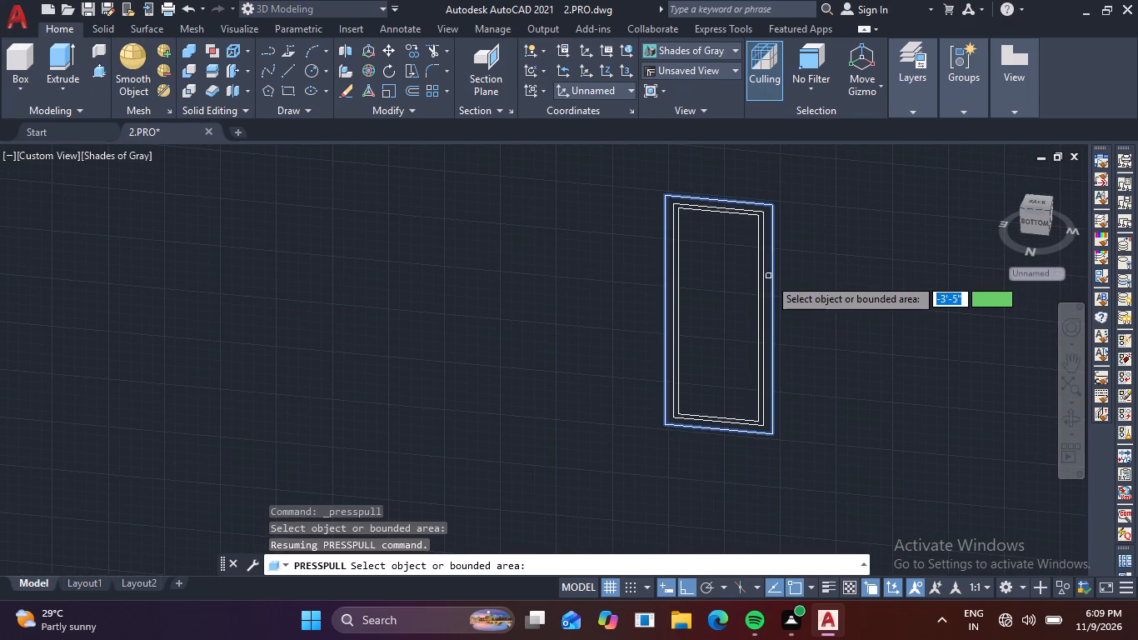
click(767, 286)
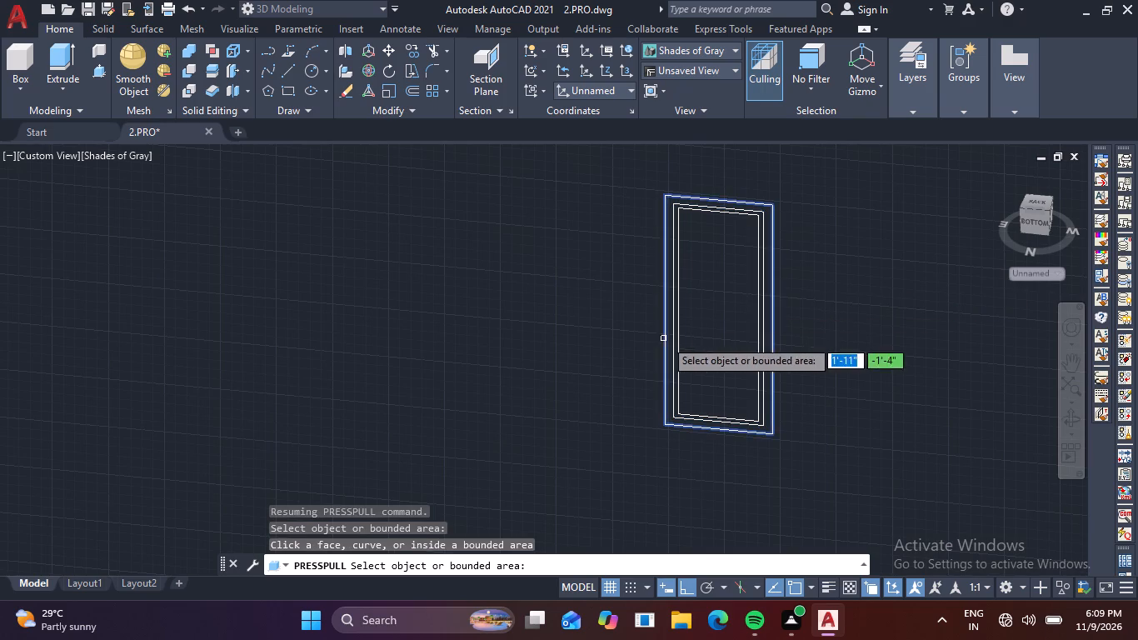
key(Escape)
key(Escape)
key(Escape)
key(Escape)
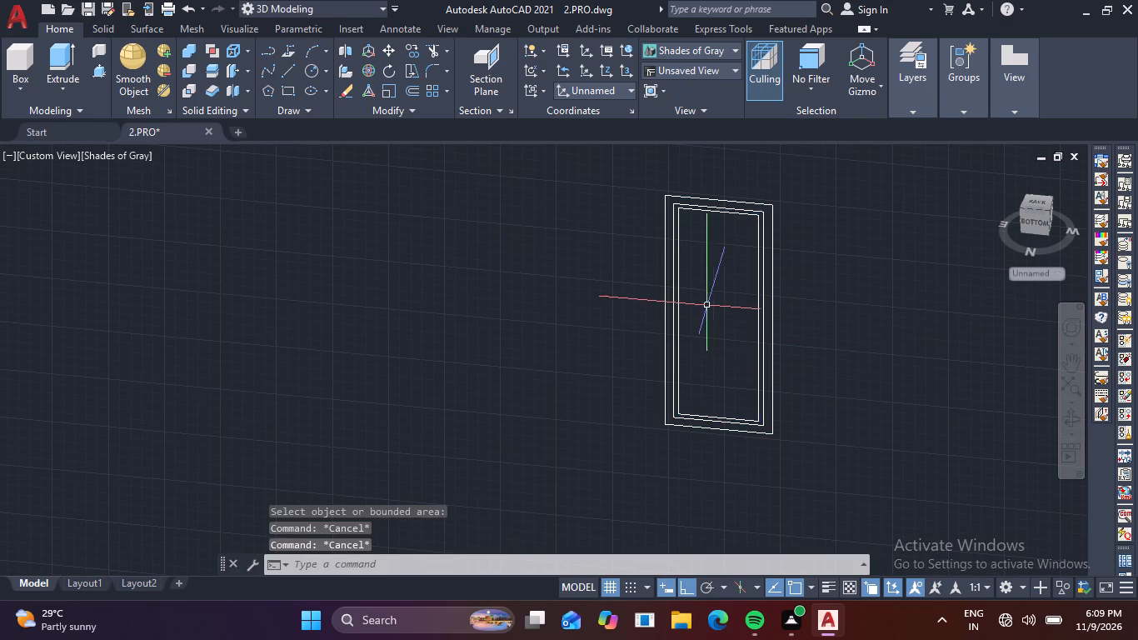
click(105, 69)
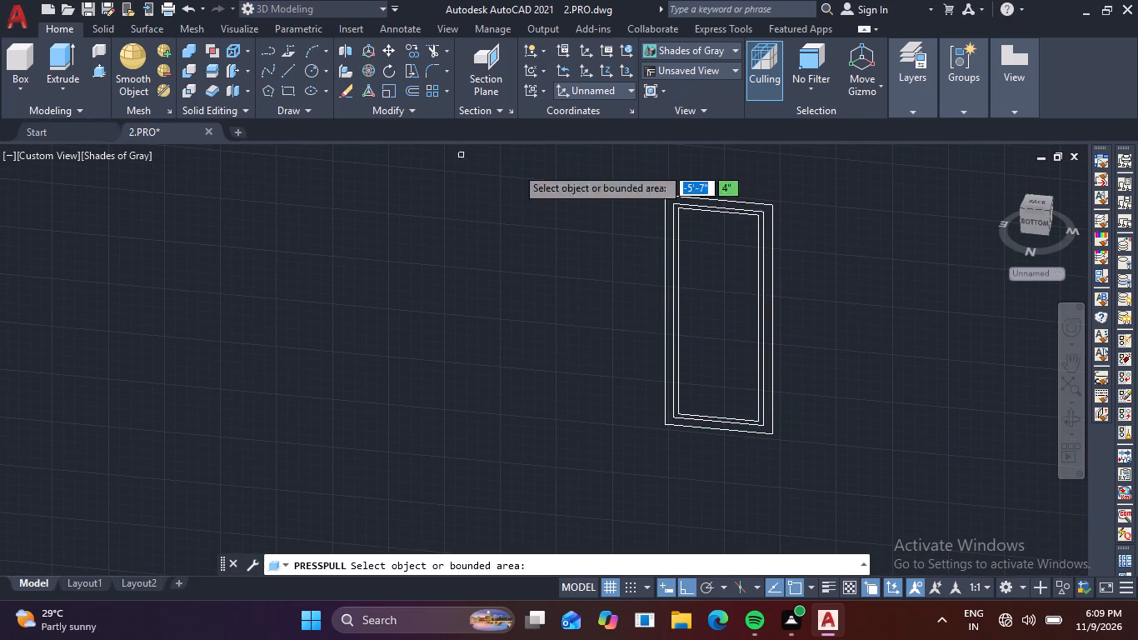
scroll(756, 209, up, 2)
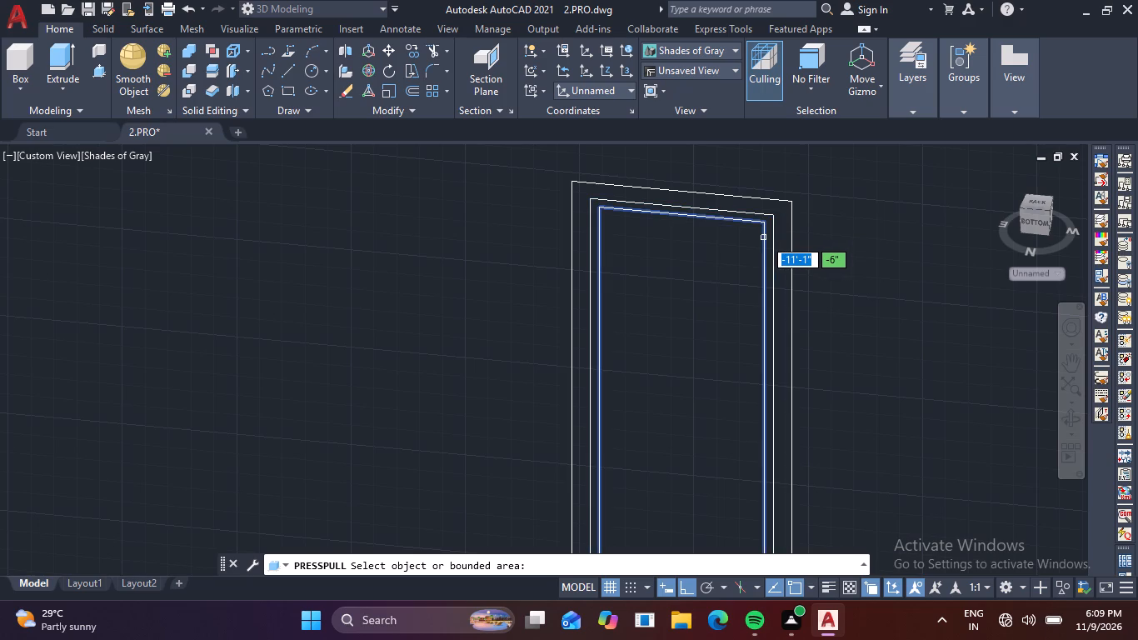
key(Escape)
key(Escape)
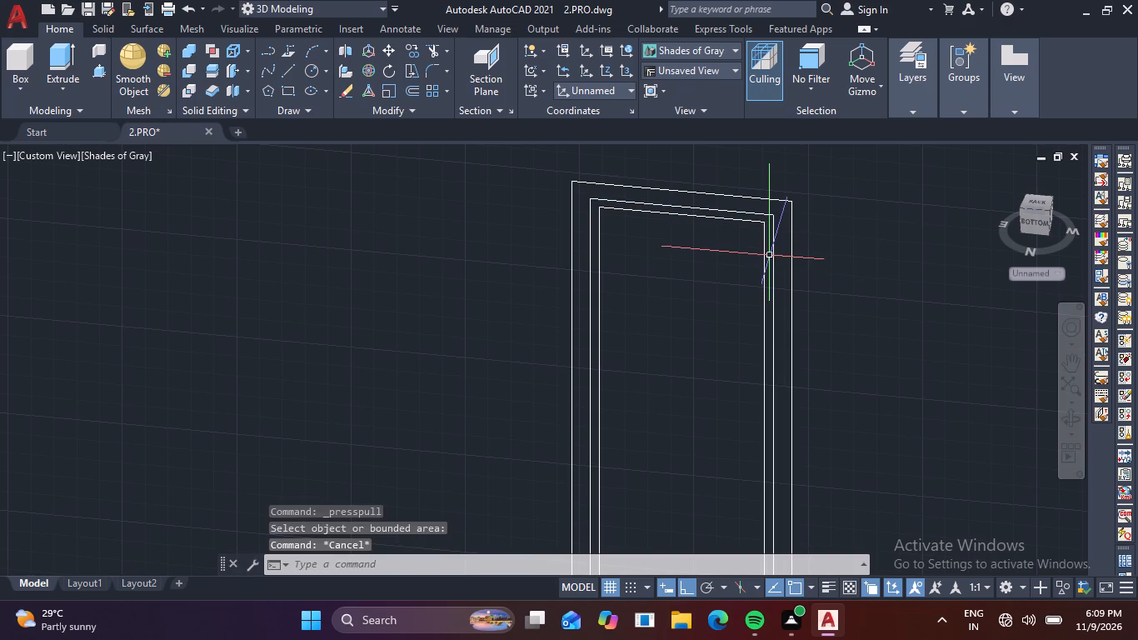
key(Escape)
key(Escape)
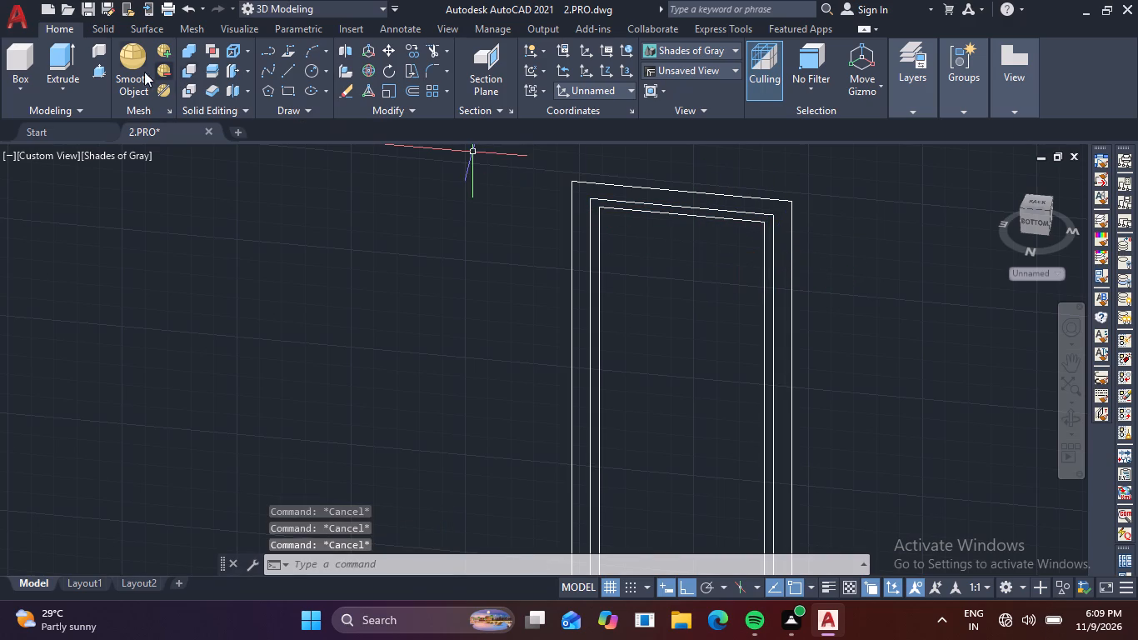
Define a Z-axis UCS with its origin at the outermost rectangle's upper right corner and Z pointing along its top edge.
scroll(661, 222, down, 1)
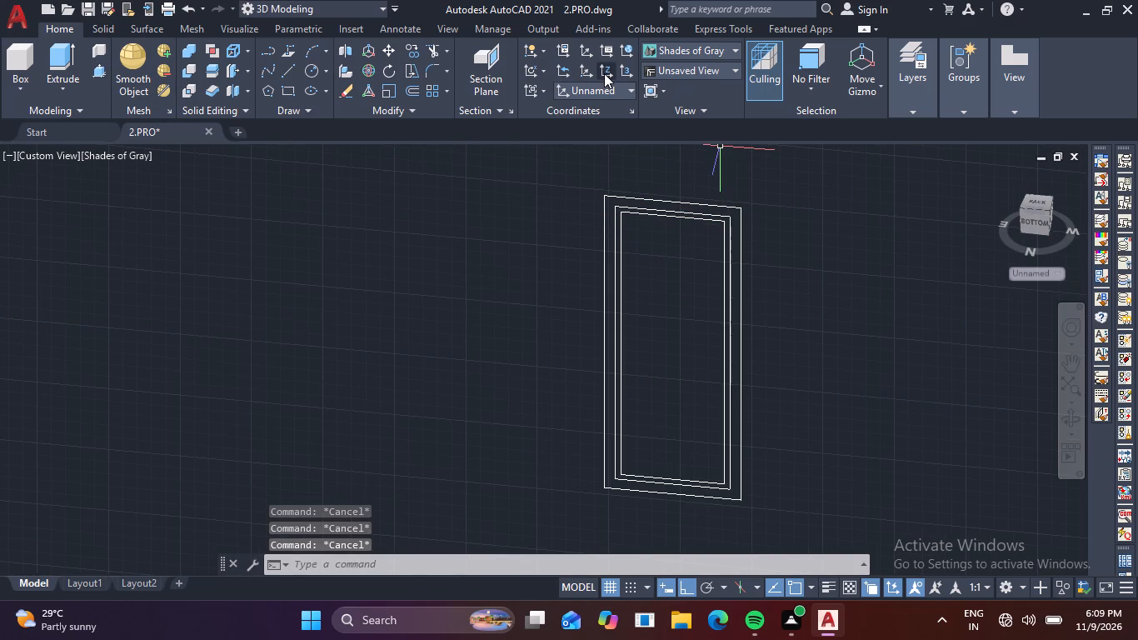
click(604, 73)
click(740, 209)
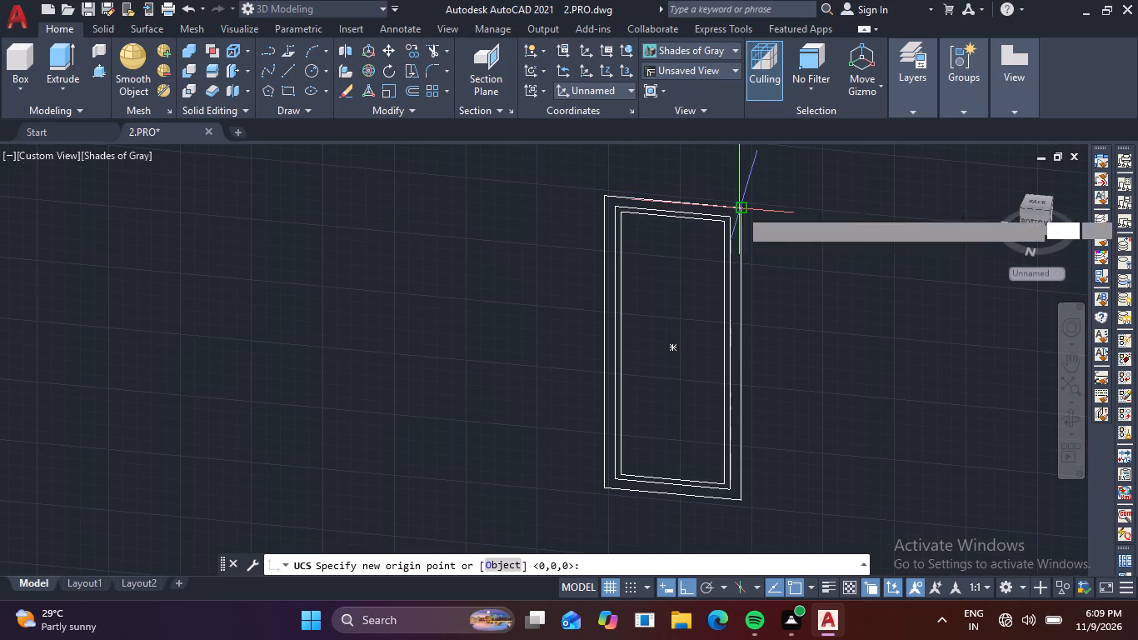
click(509, 197)
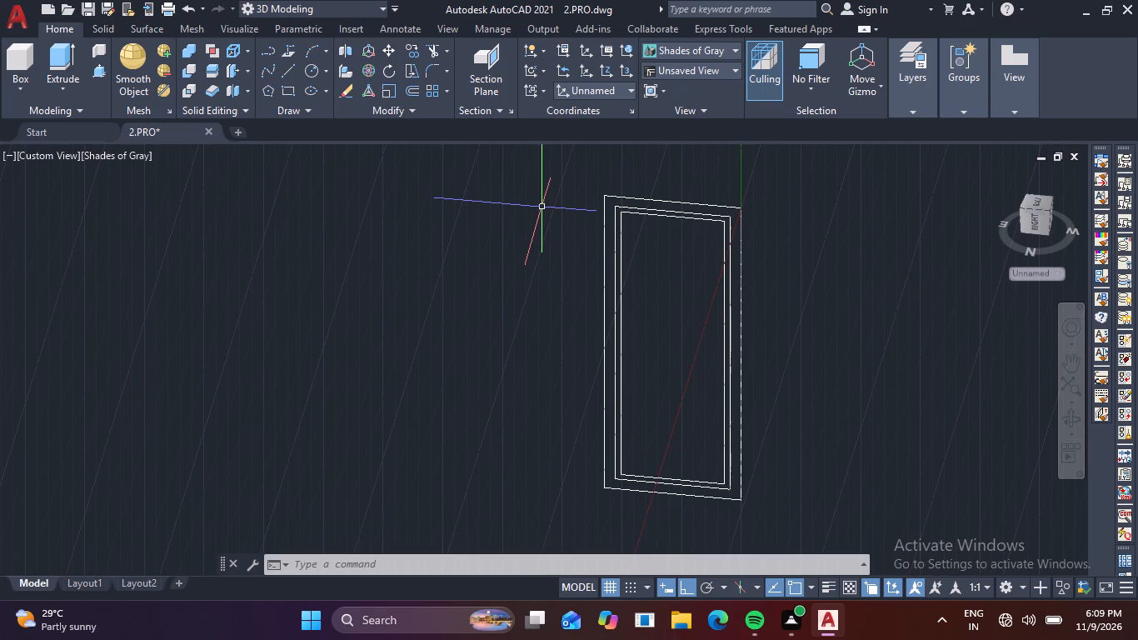
right_click(542, 207)
click(542, 207)
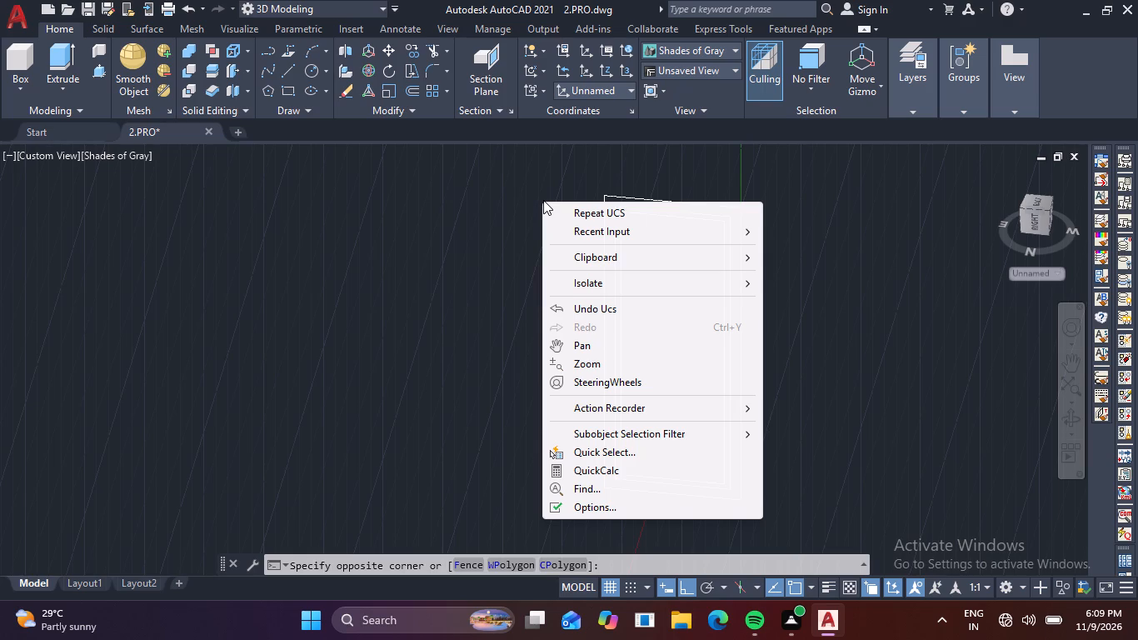
click(833, 187)
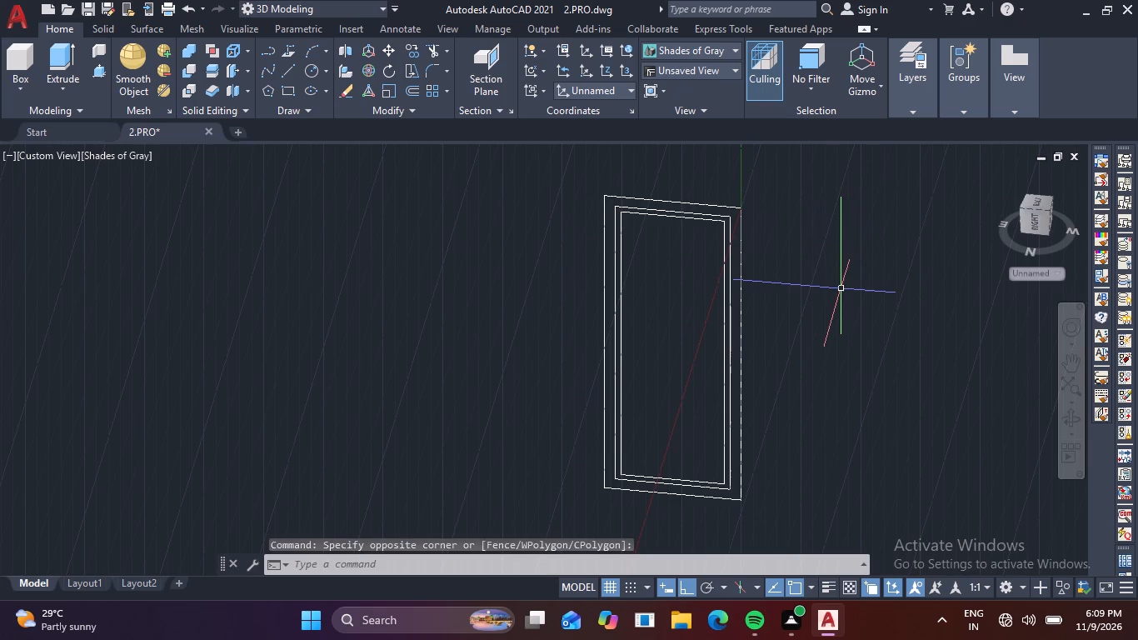
key(Escape)
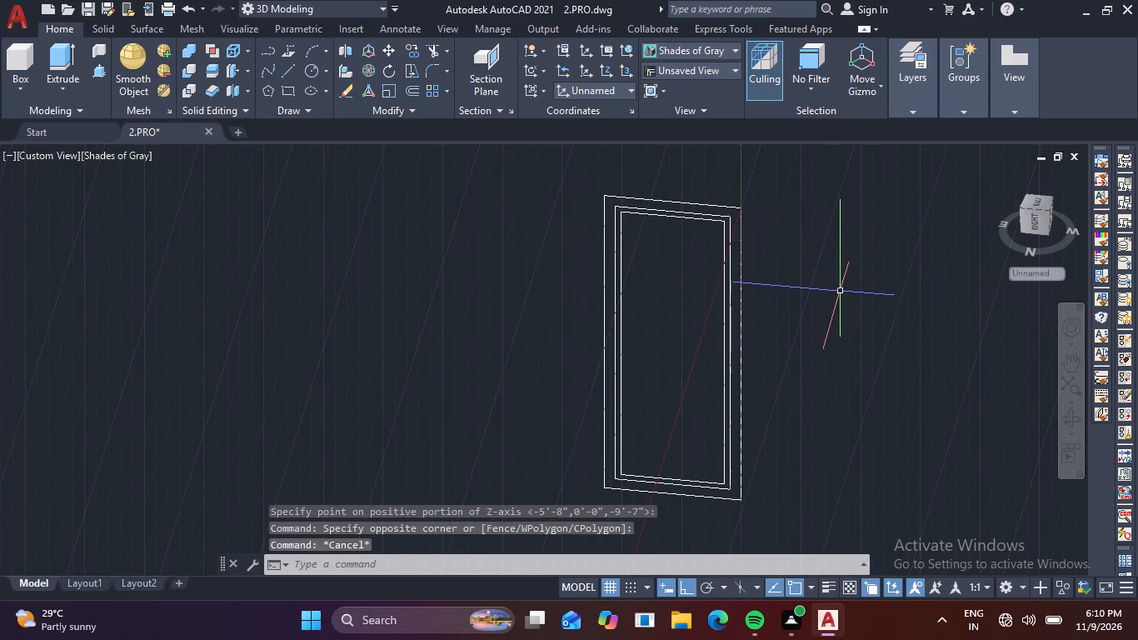
key(Escape)
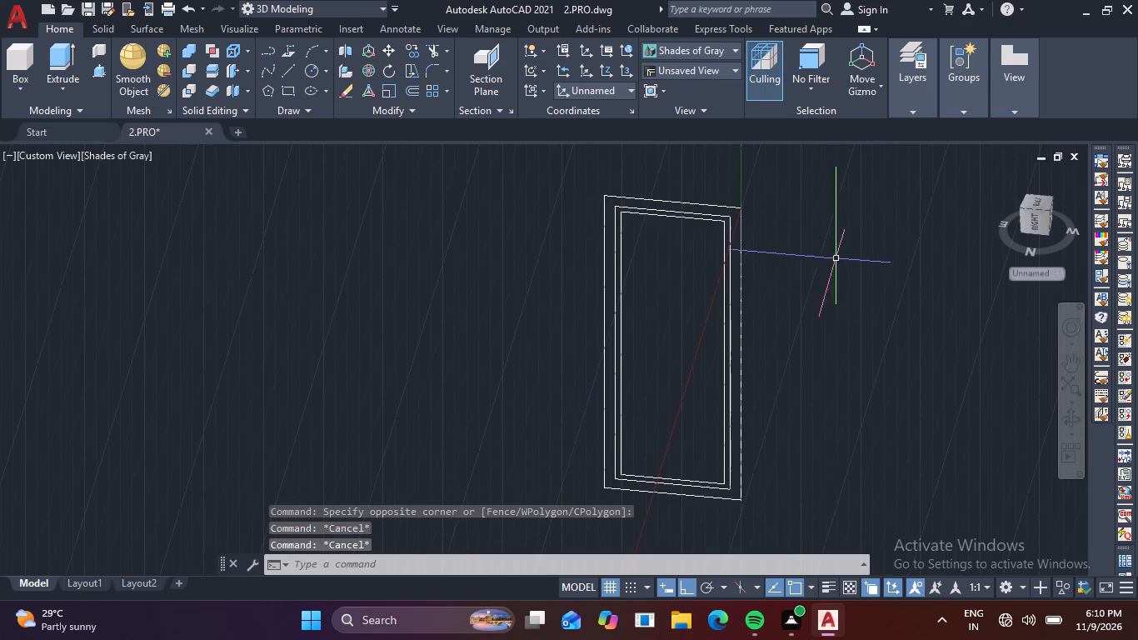
scroll(755, 304, up, 1)
scroll(716, 206, down, 1)
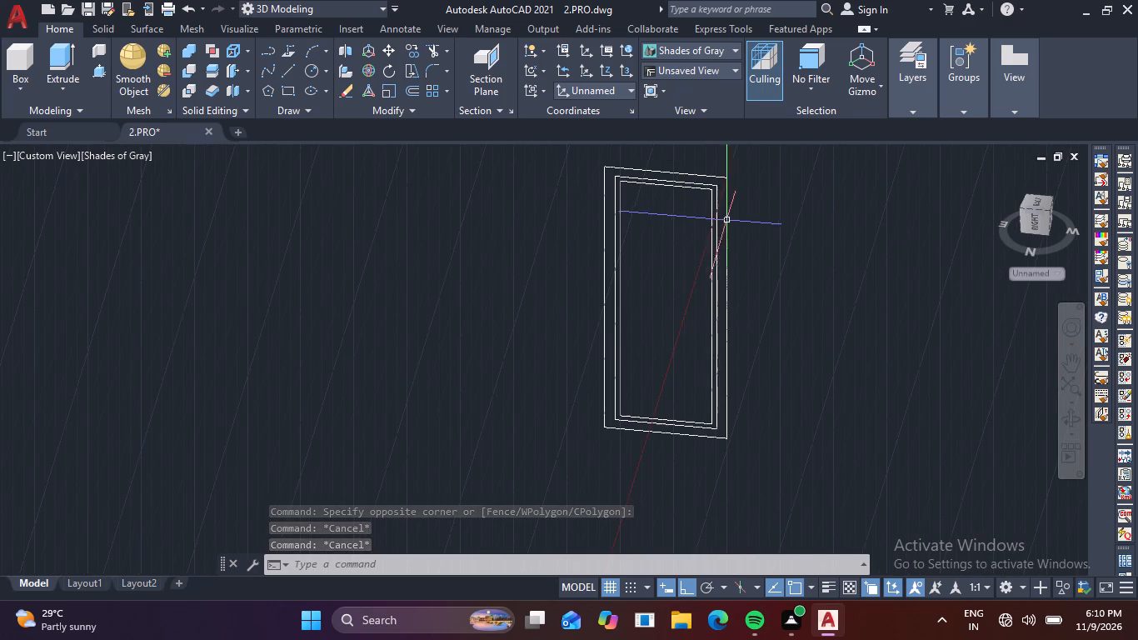
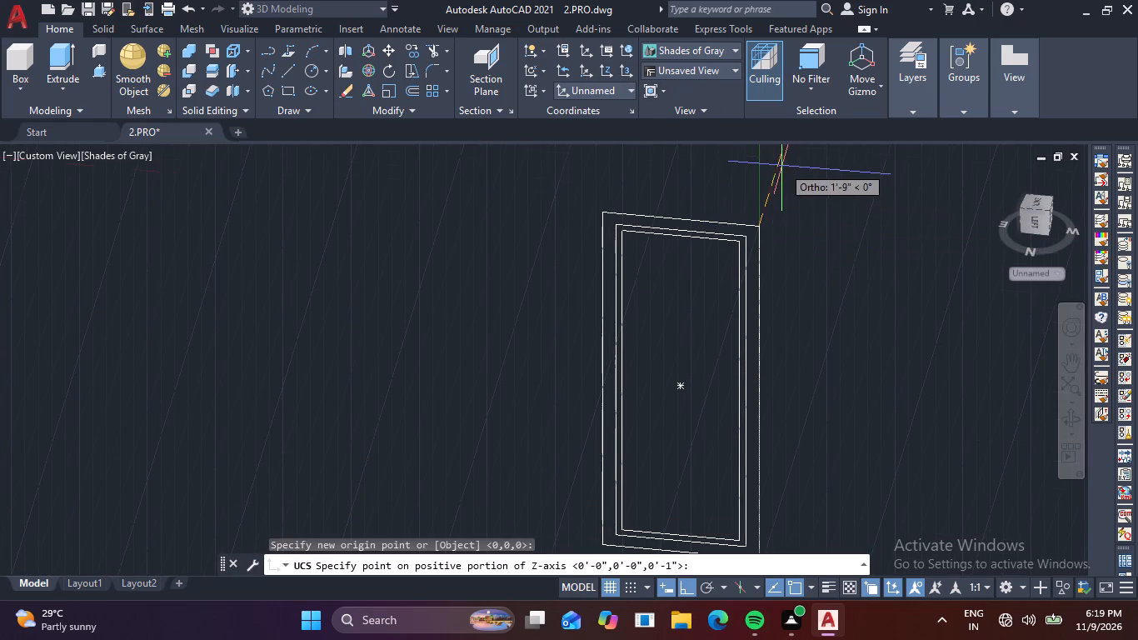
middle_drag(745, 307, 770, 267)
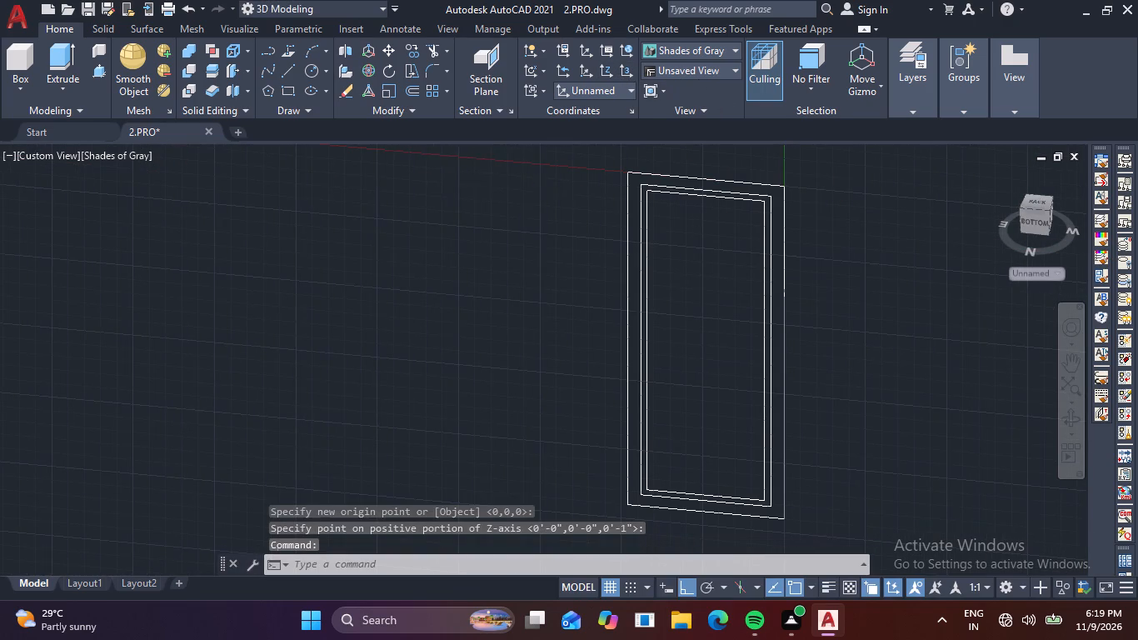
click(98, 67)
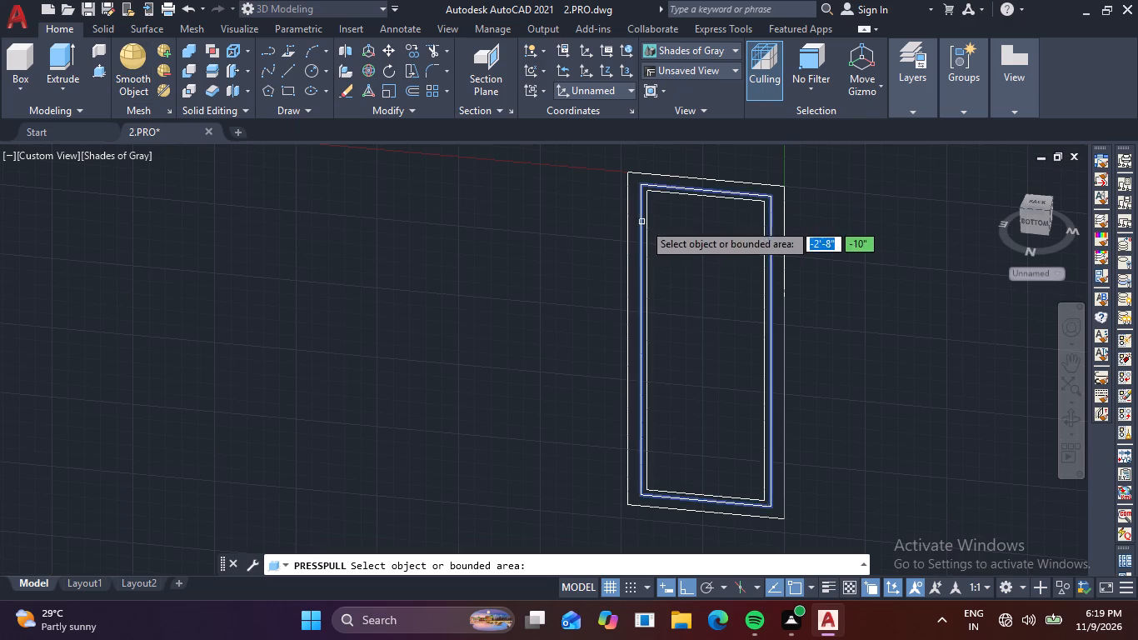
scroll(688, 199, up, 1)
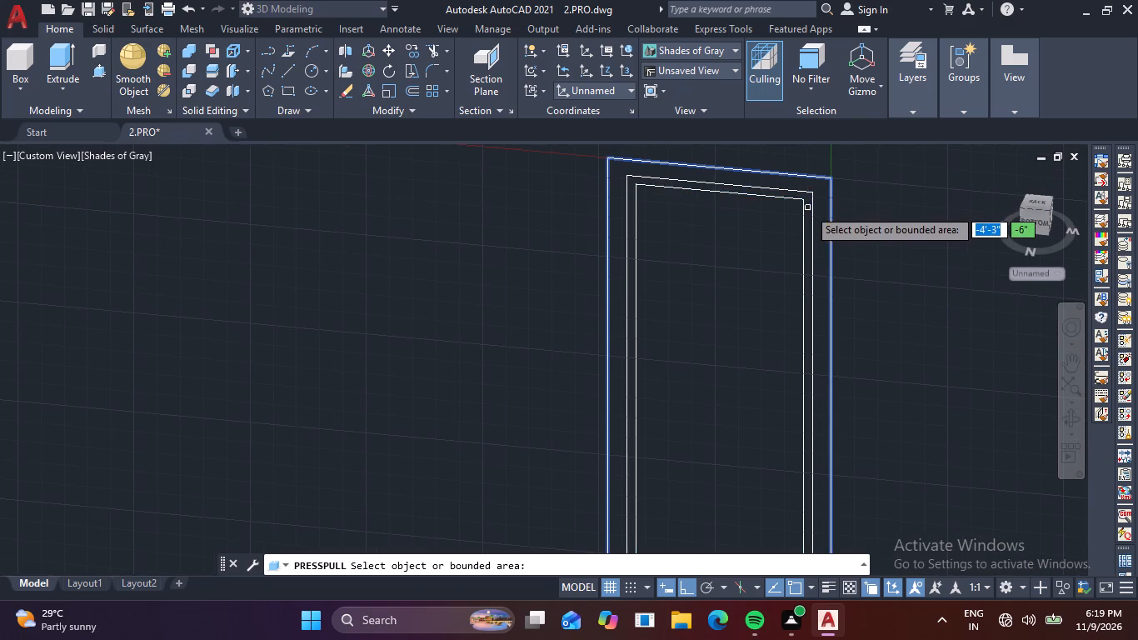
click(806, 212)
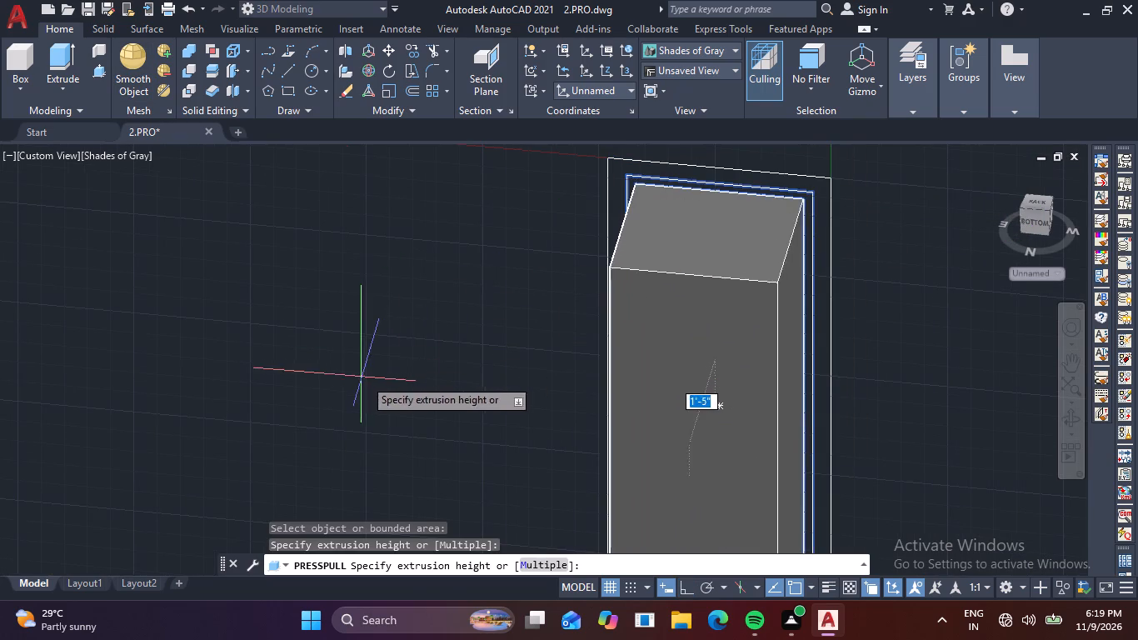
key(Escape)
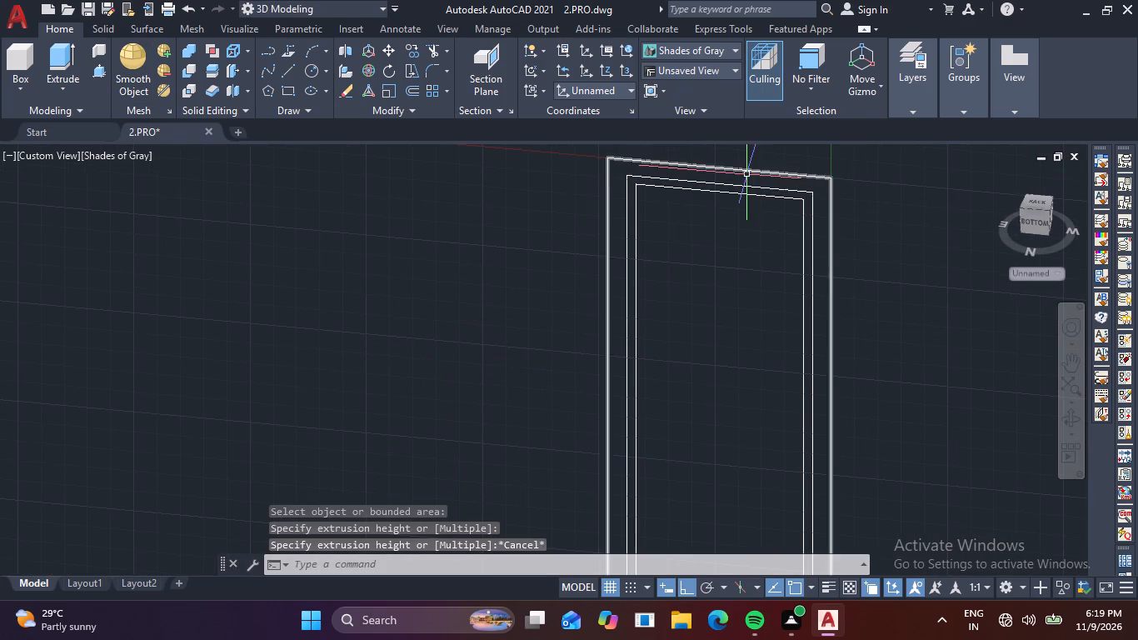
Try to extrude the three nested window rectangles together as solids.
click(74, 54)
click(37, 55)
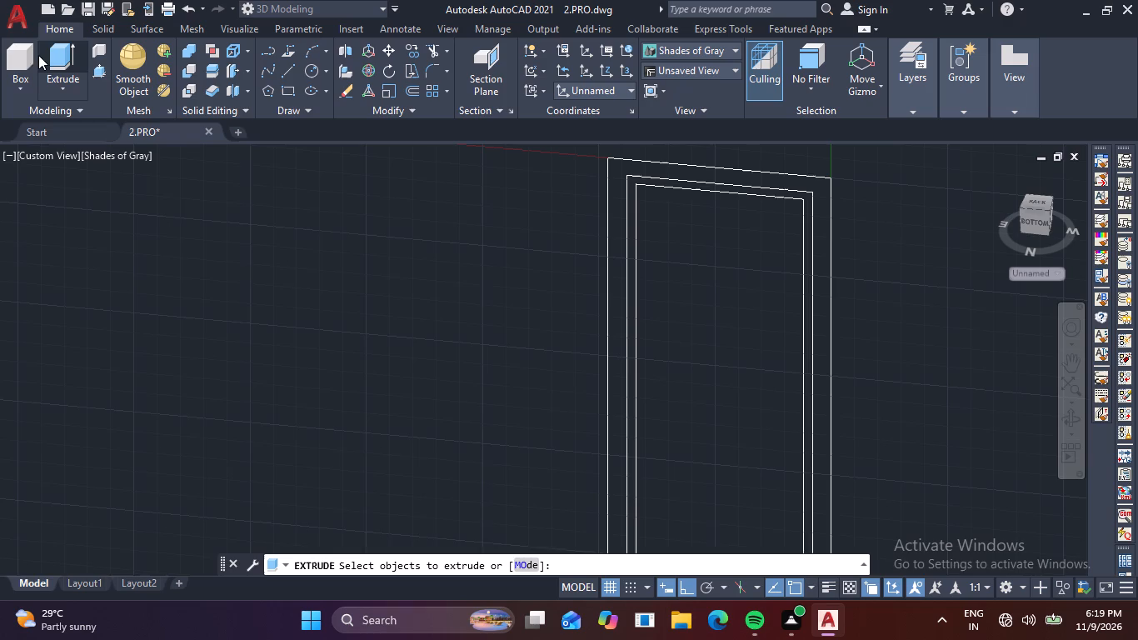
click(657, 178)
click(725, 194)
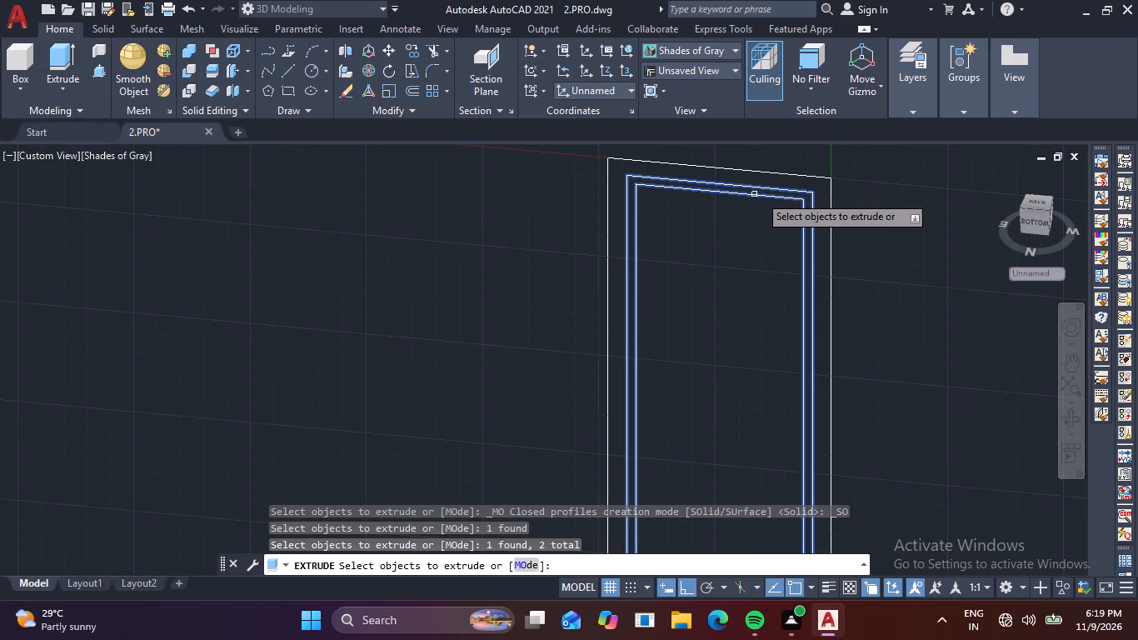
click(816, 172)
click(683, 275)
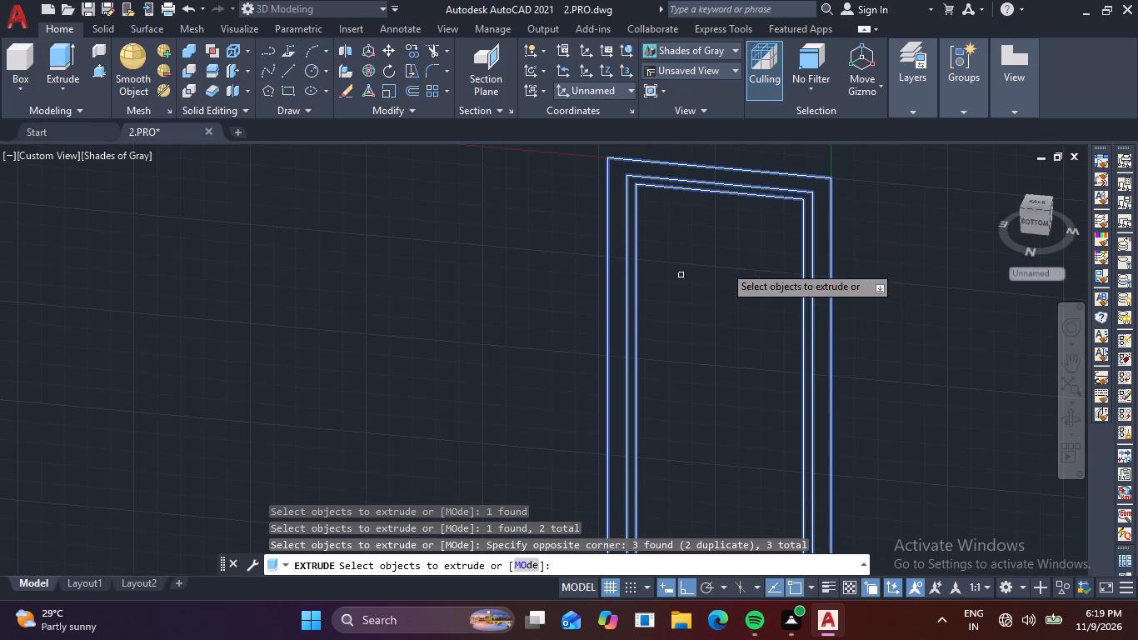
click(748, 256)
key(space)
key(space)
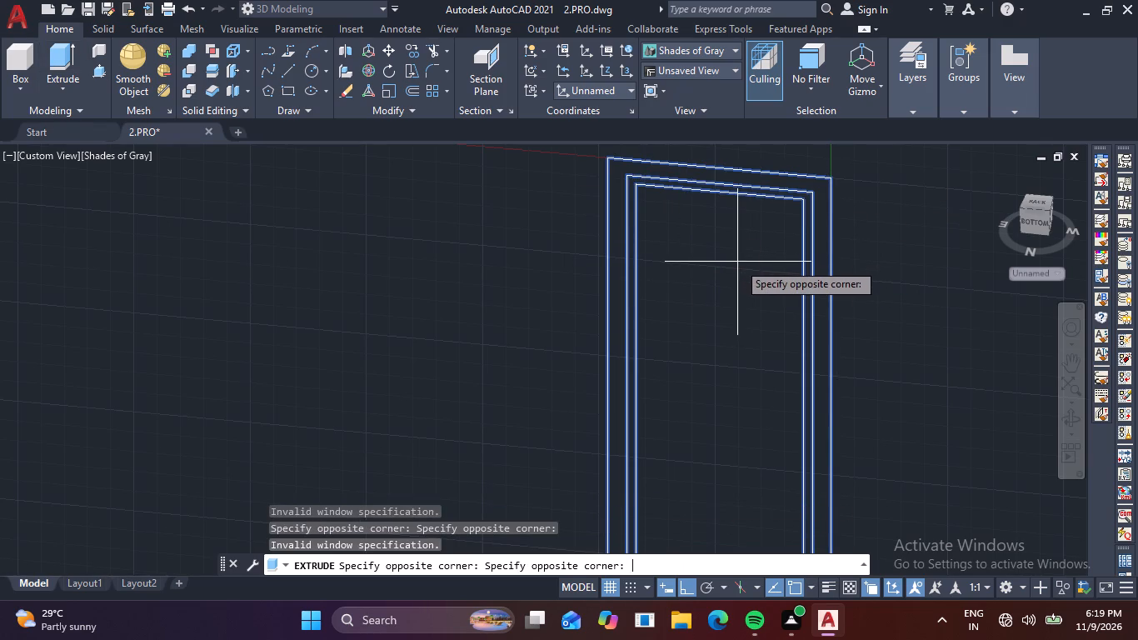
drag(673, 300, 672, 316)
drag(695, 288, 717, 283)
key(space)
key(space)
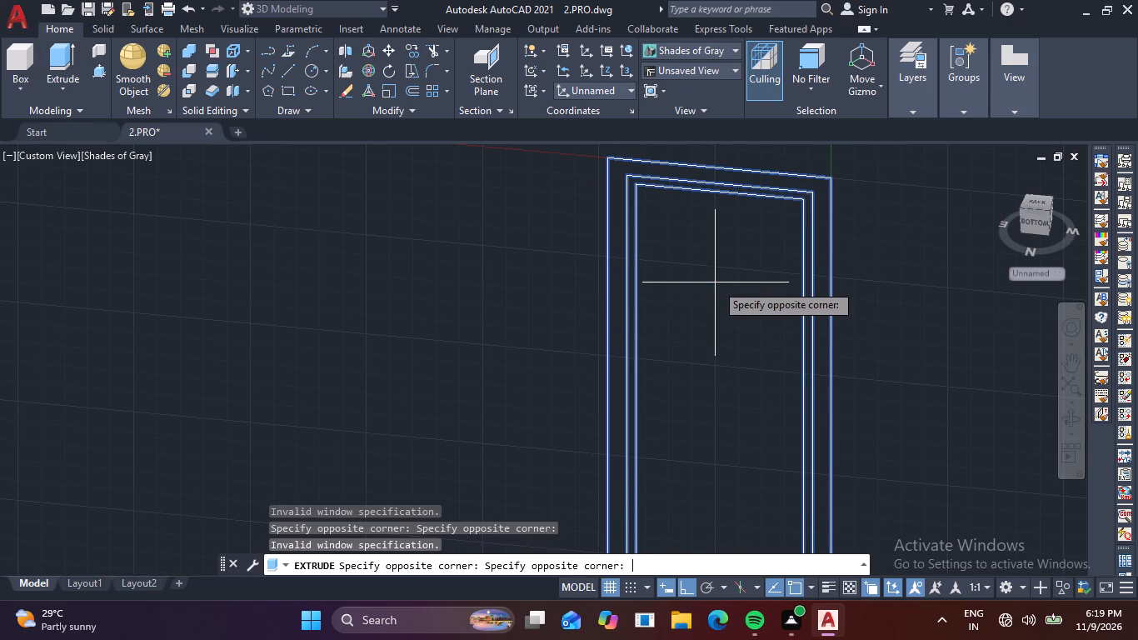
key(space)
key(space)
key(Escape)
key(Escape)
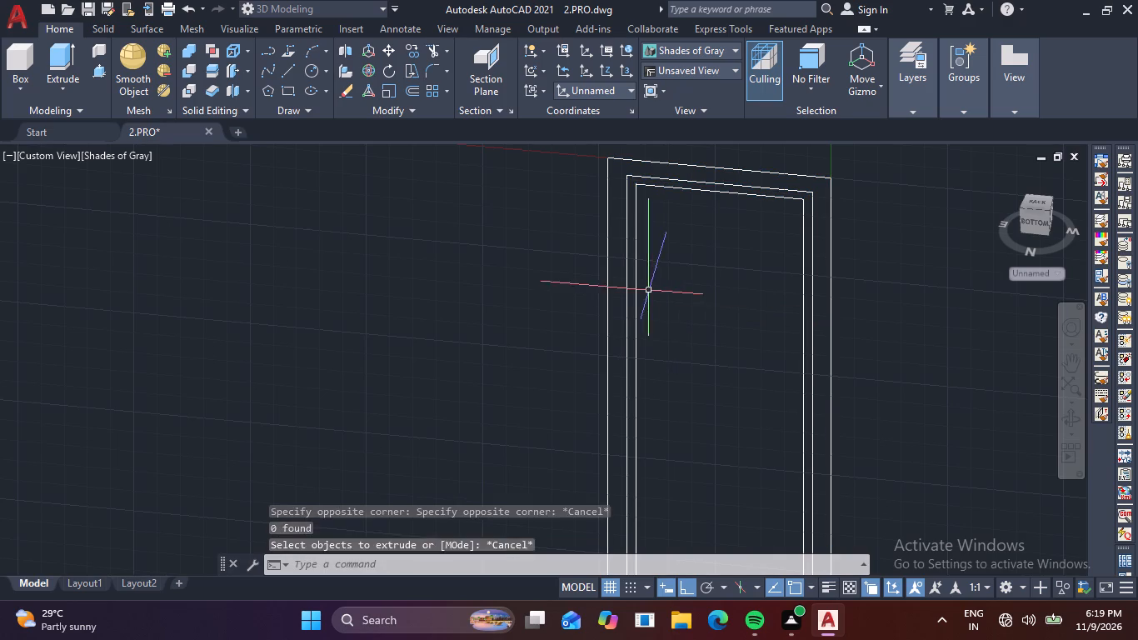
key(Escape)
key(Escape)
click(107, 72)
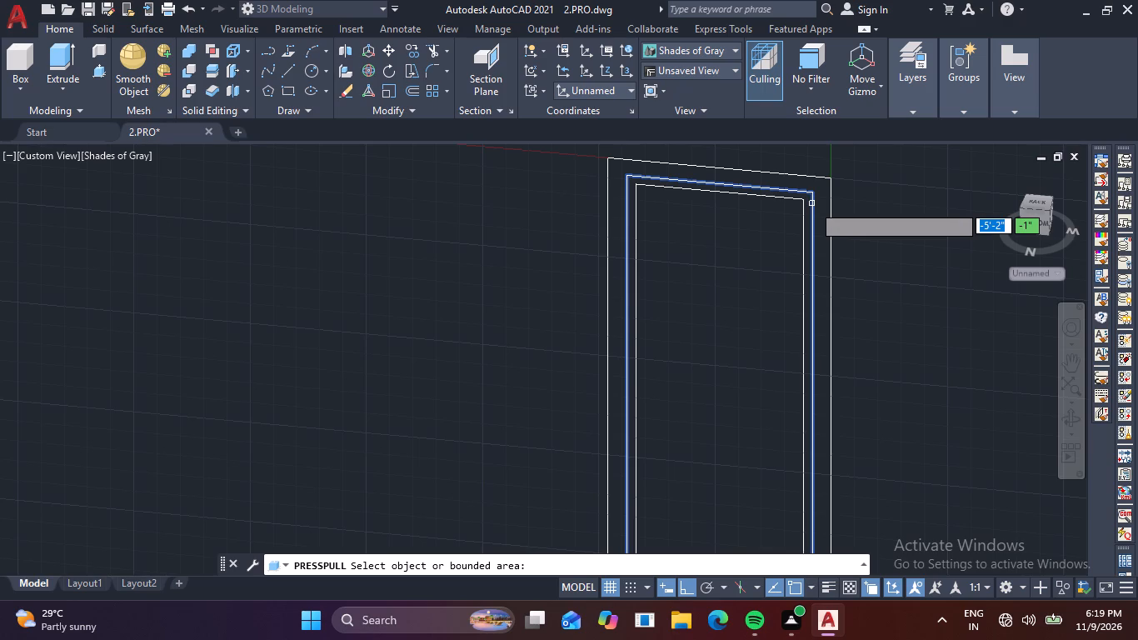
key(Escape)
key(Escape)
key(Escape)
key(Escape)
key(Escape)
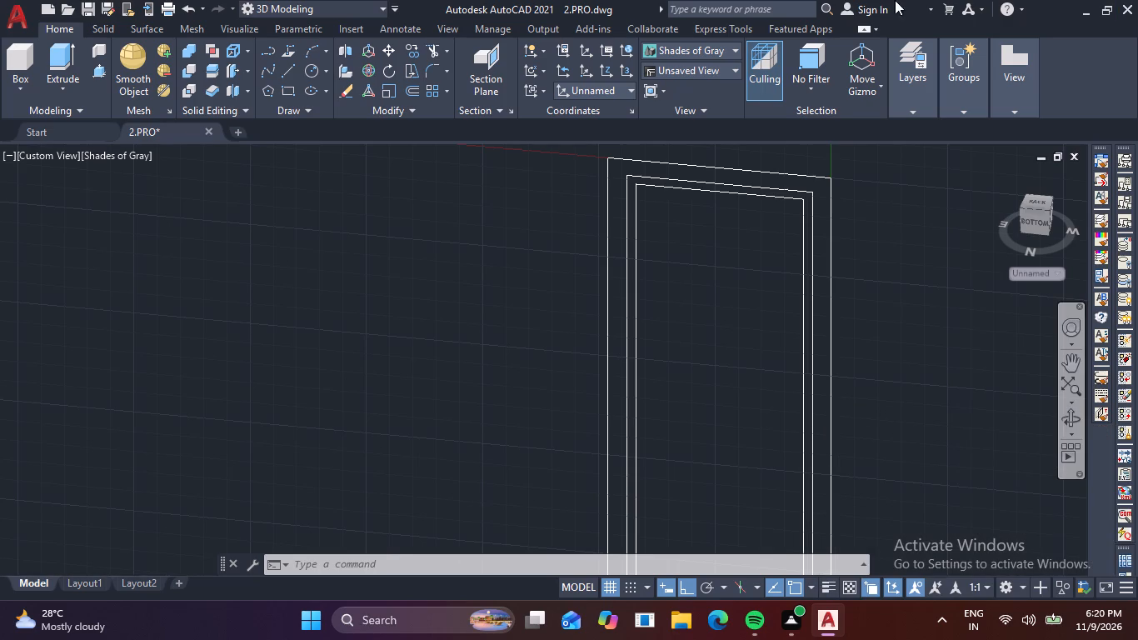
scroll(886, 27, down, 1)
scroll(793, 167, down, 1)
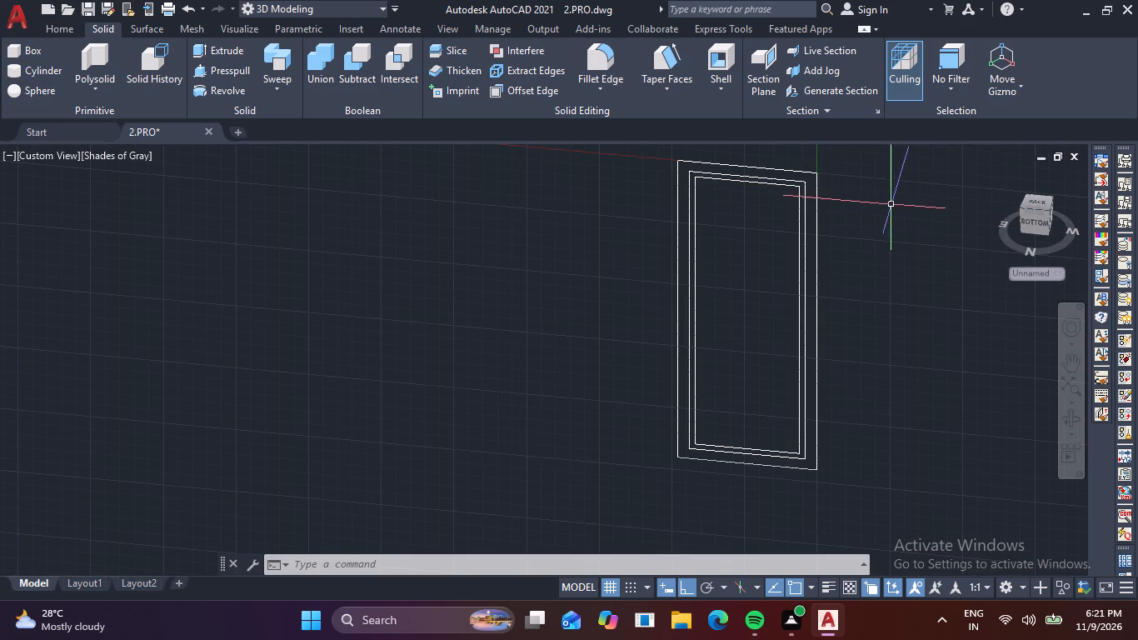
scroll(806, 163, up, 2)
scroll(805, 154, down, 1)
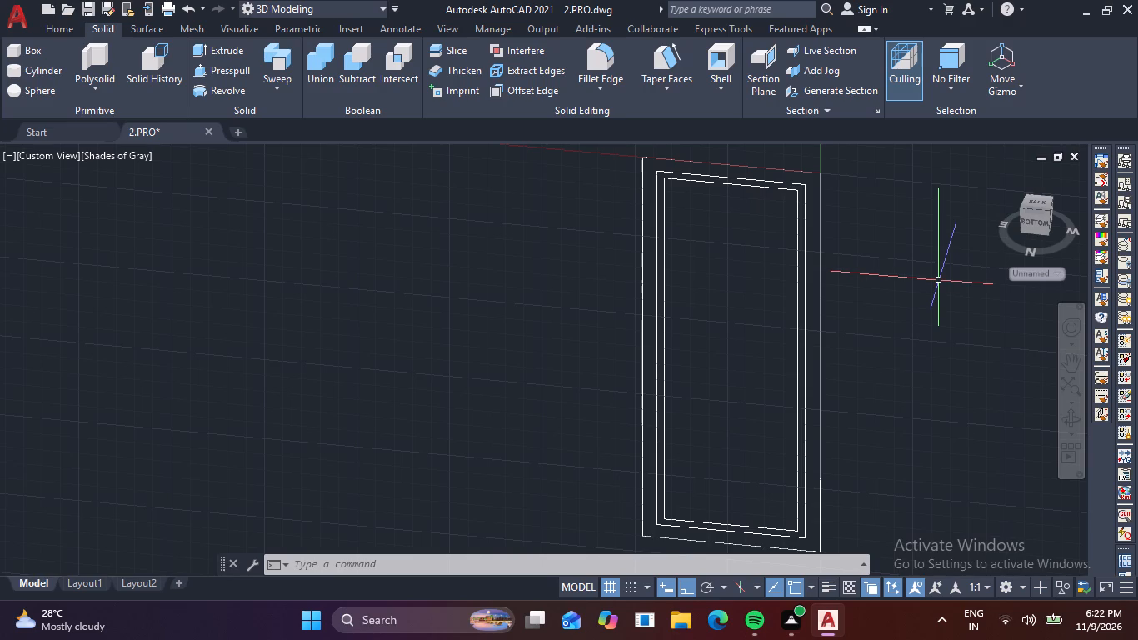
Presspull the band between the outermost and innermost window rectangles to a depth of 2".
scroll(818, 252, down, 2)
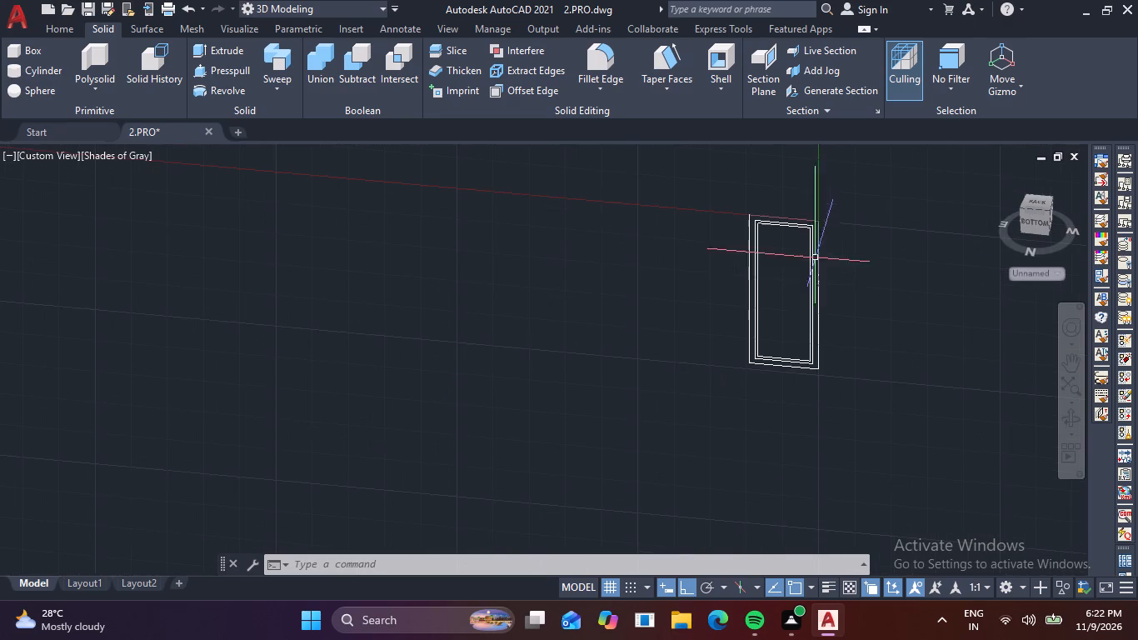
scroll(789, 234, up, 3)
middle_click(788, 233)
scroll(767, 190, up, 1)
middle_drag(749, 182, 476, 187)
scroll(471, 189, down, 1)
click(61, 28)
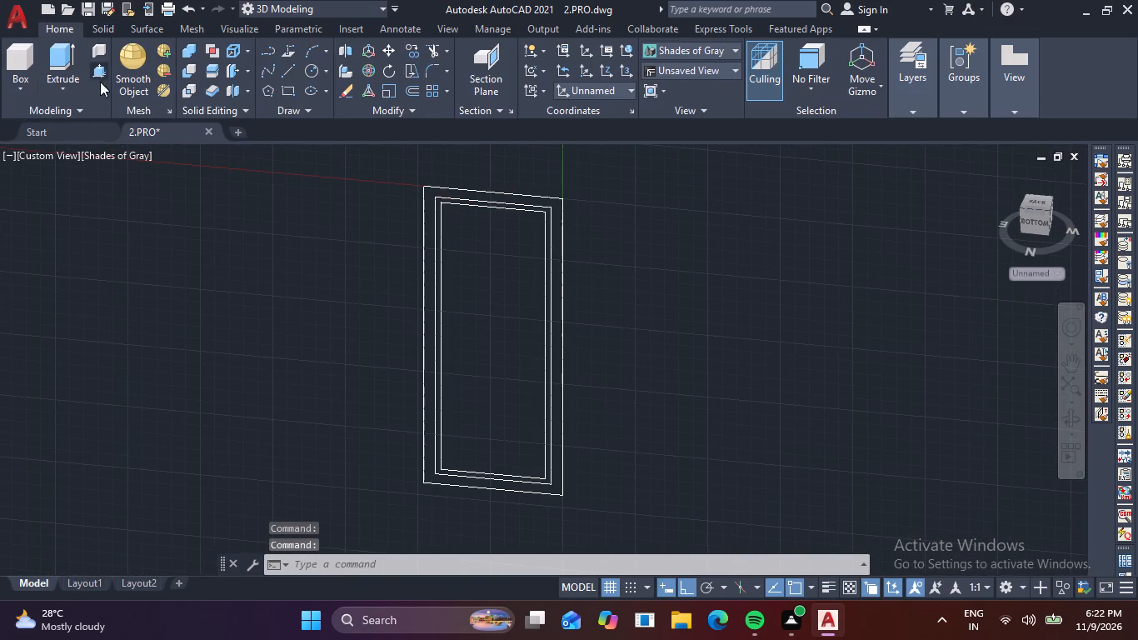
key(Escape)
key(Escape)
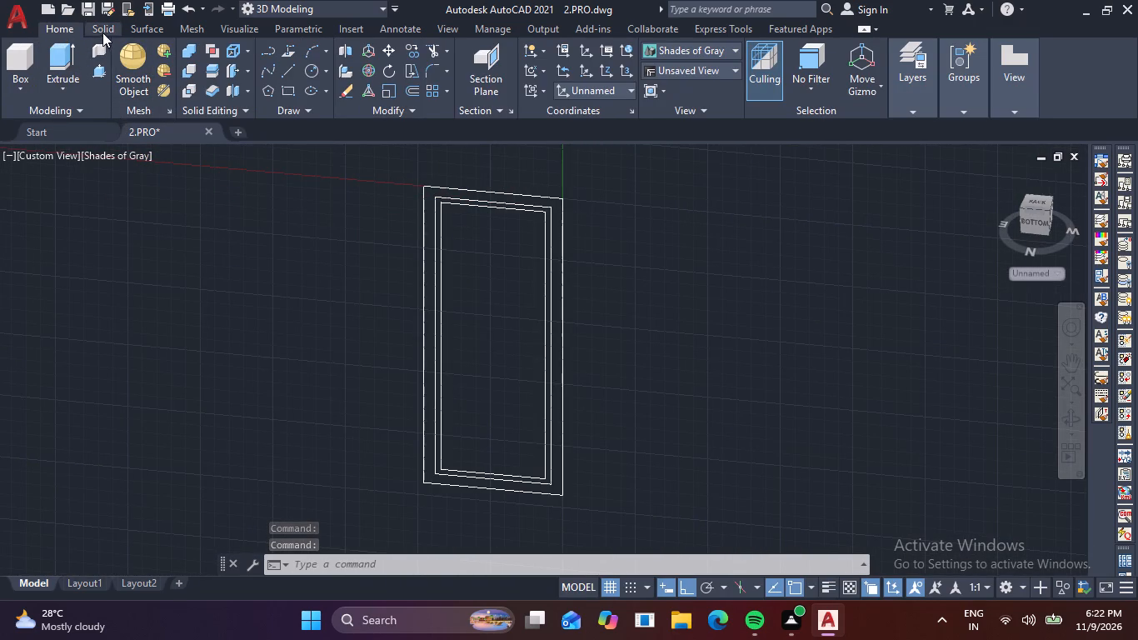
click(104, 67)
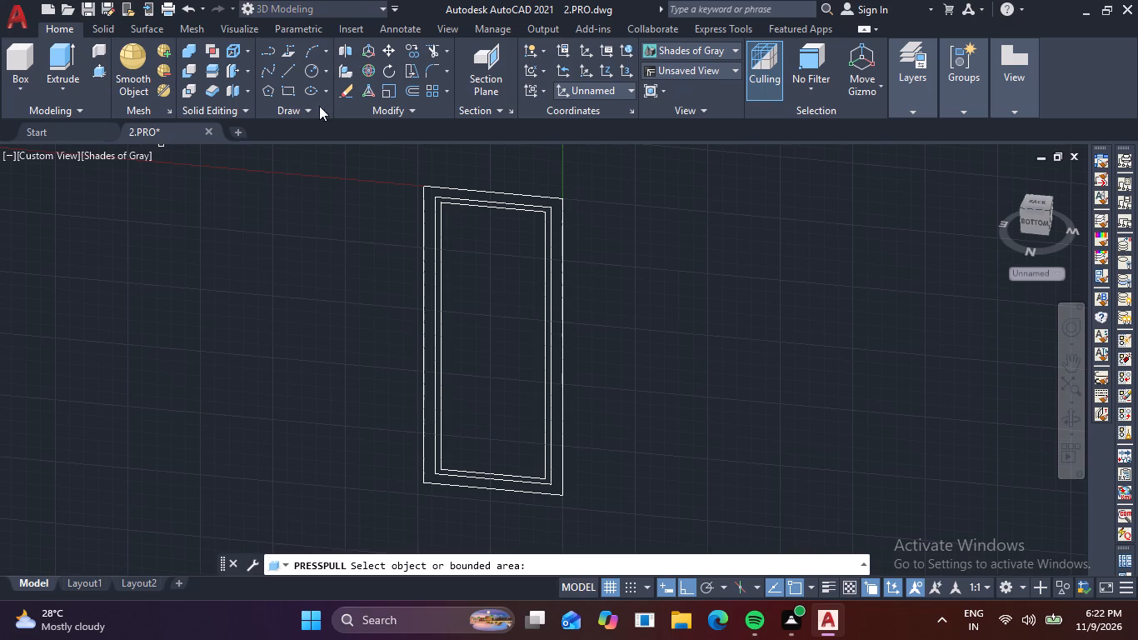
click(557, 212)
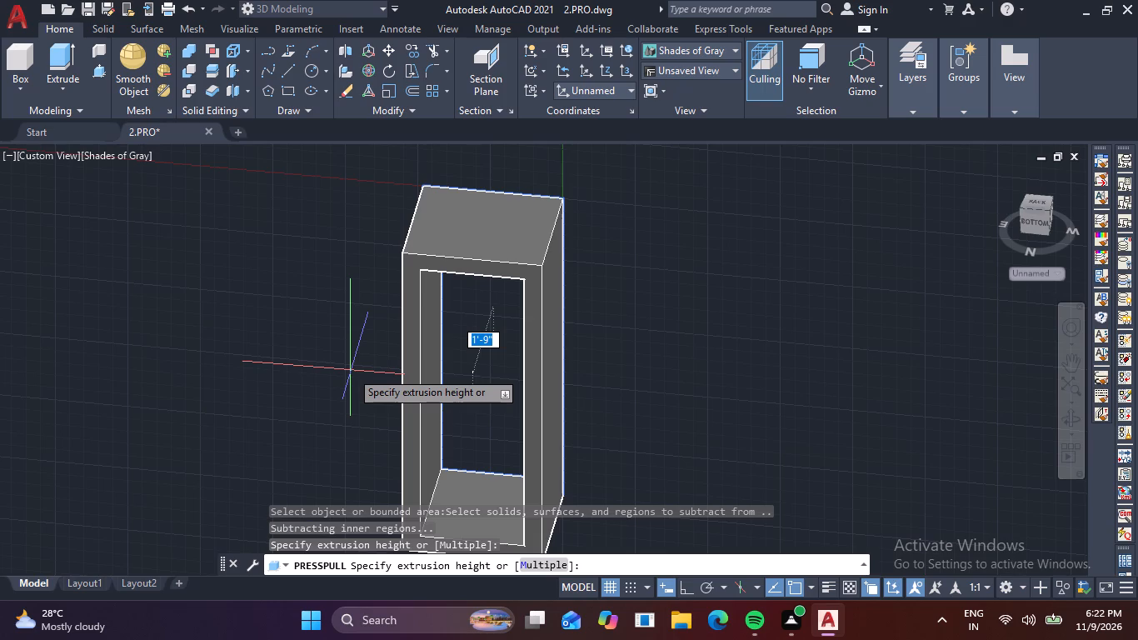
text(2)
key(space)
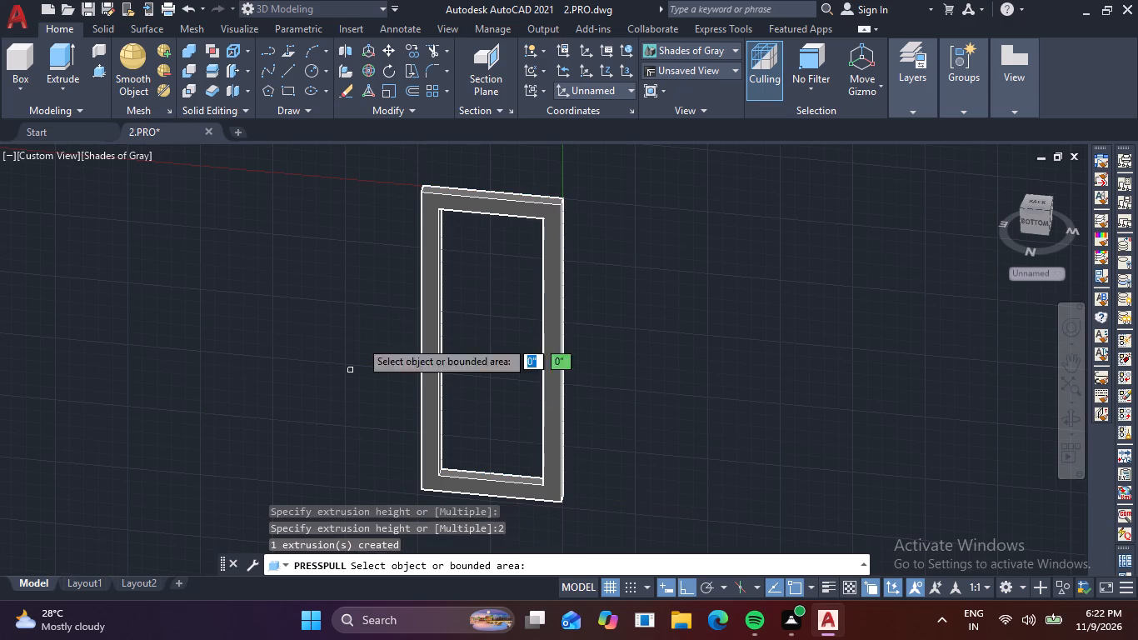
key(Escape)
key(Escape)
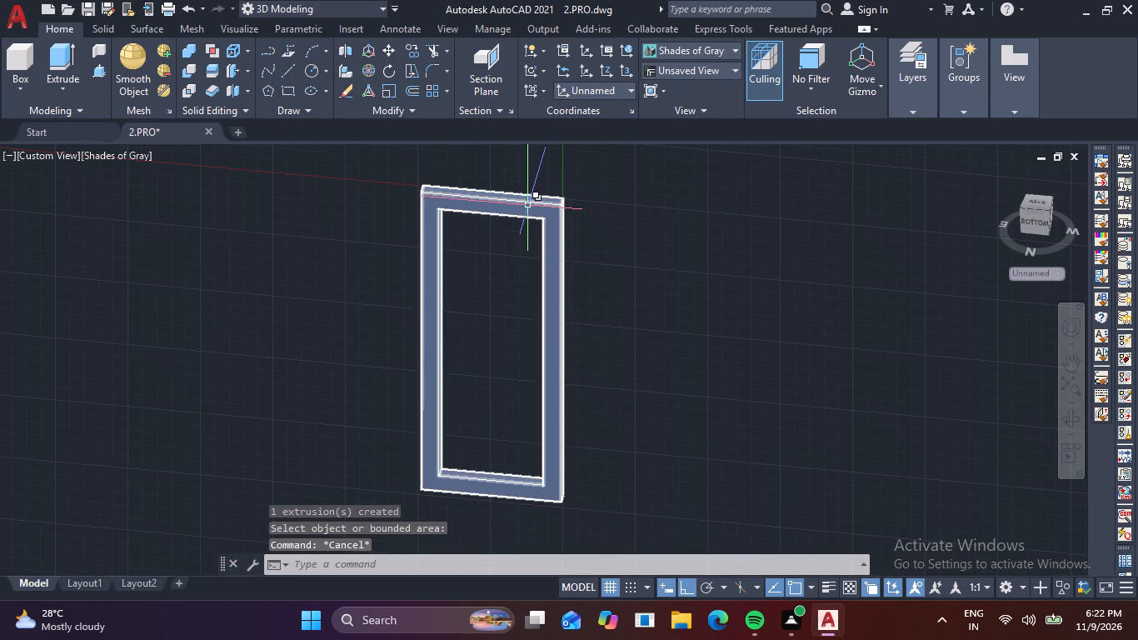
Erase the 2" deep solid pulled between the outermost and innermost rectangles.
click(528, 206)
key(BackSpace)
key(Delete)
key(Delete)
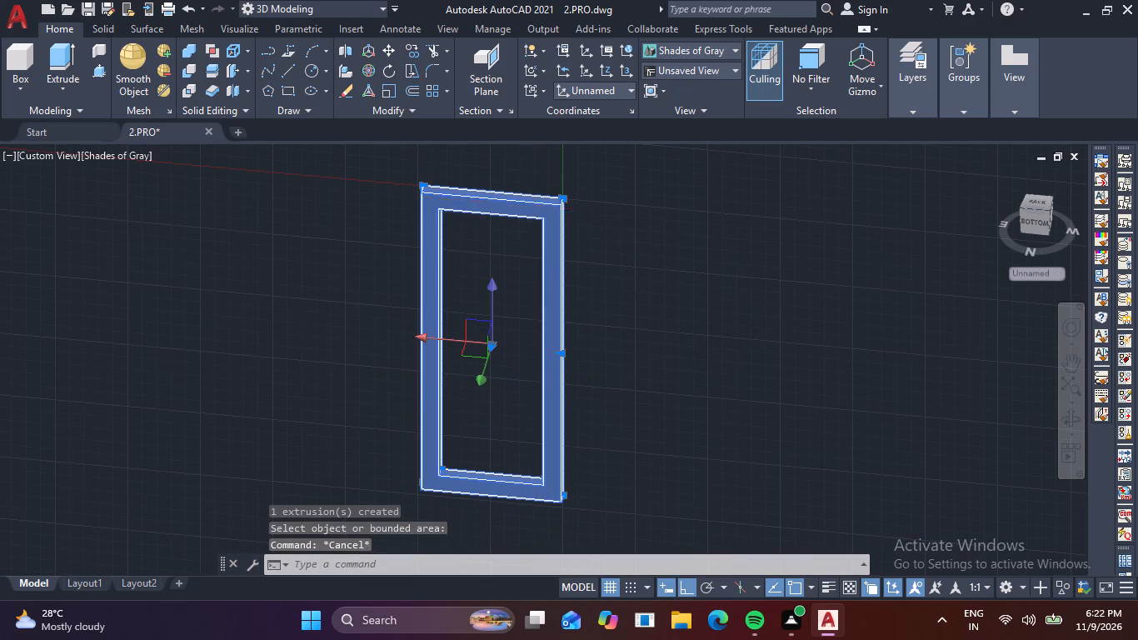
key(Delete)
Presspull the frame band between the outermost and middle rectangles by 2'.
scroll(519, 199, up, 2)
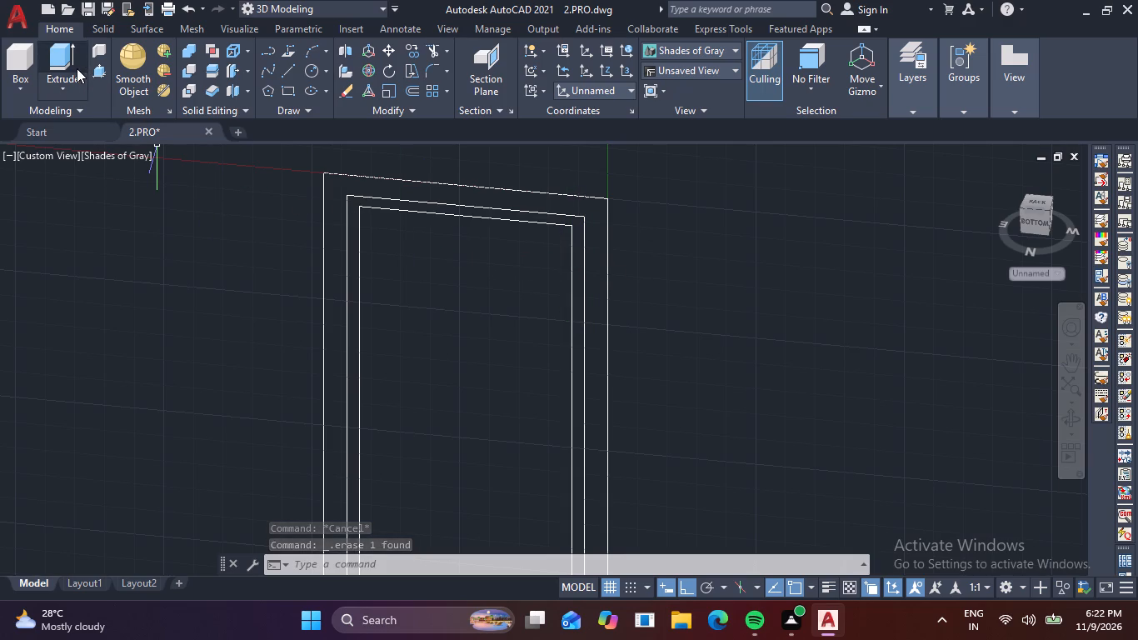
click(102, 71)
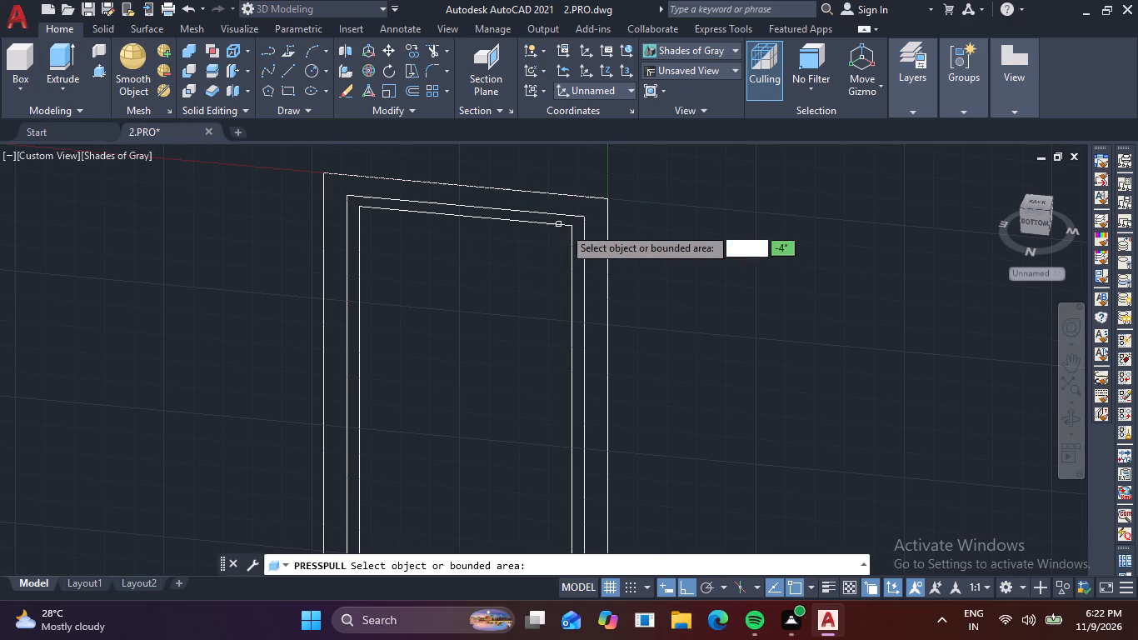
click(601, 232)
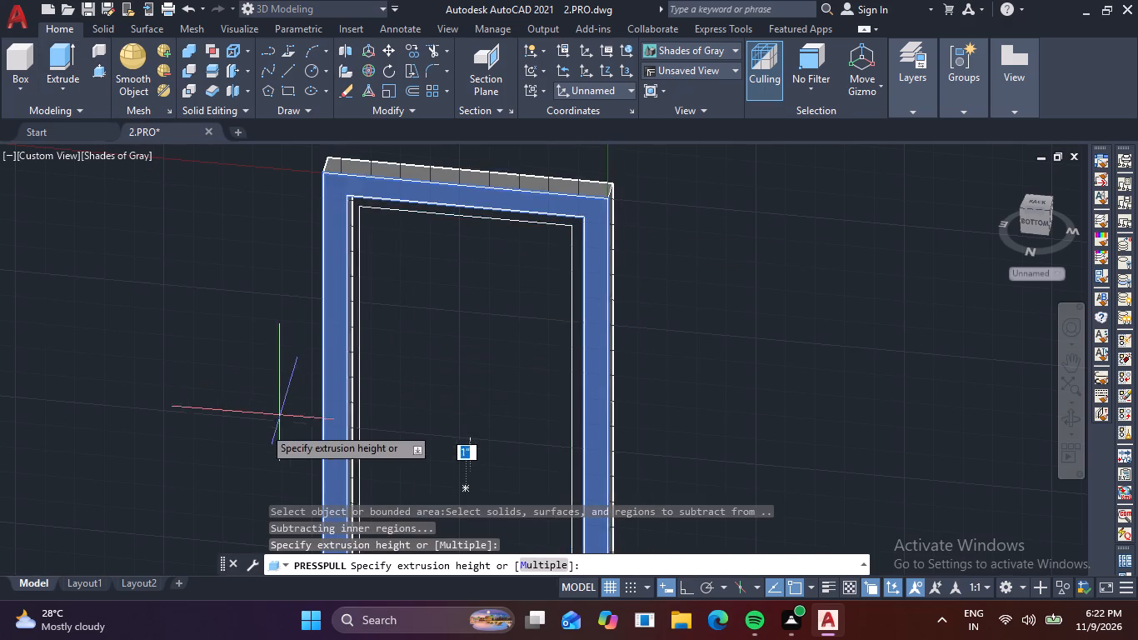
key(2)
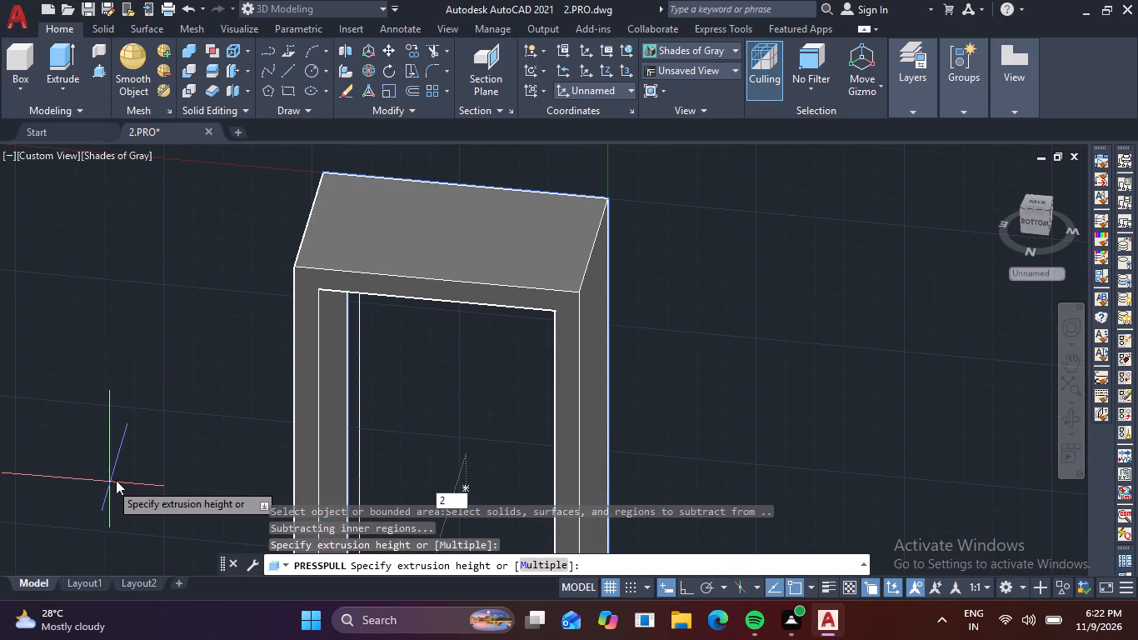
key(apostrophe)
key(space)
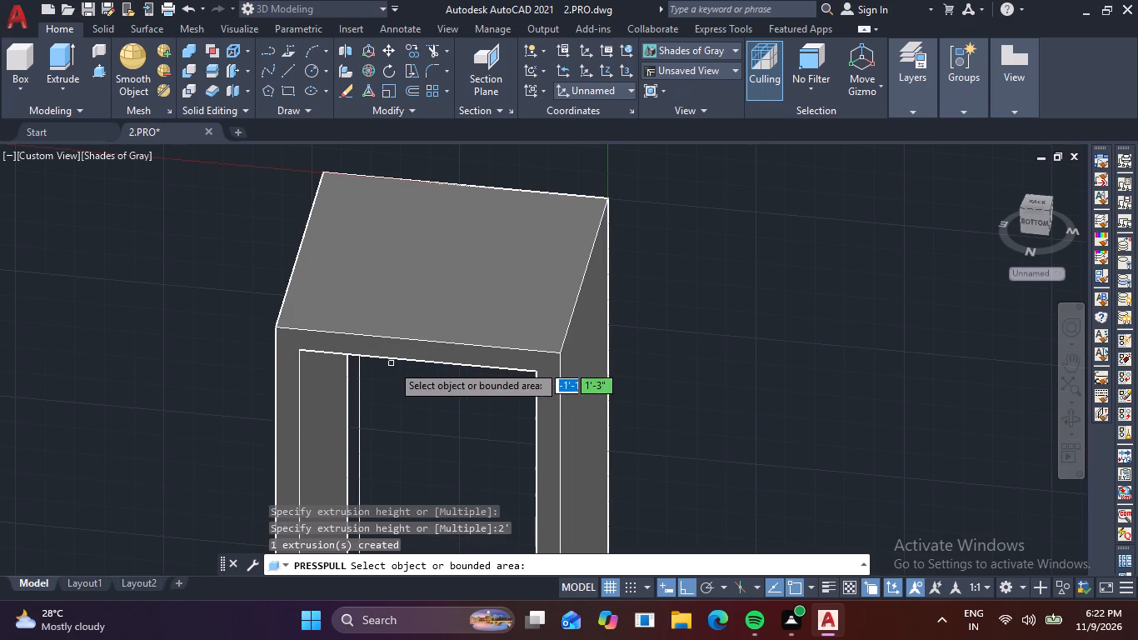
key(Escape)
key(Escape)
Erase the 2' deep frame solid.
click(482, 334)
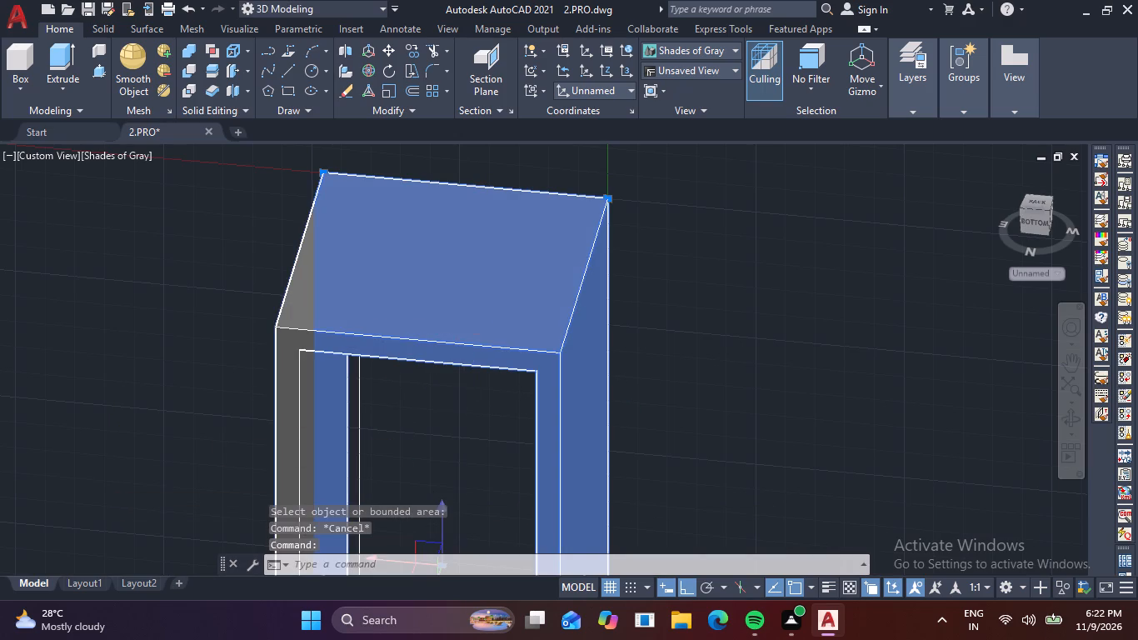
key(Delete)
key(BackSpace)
Presspull the frame band between the outermost and middle rectangles to a depth of 2".
click(100, 66)
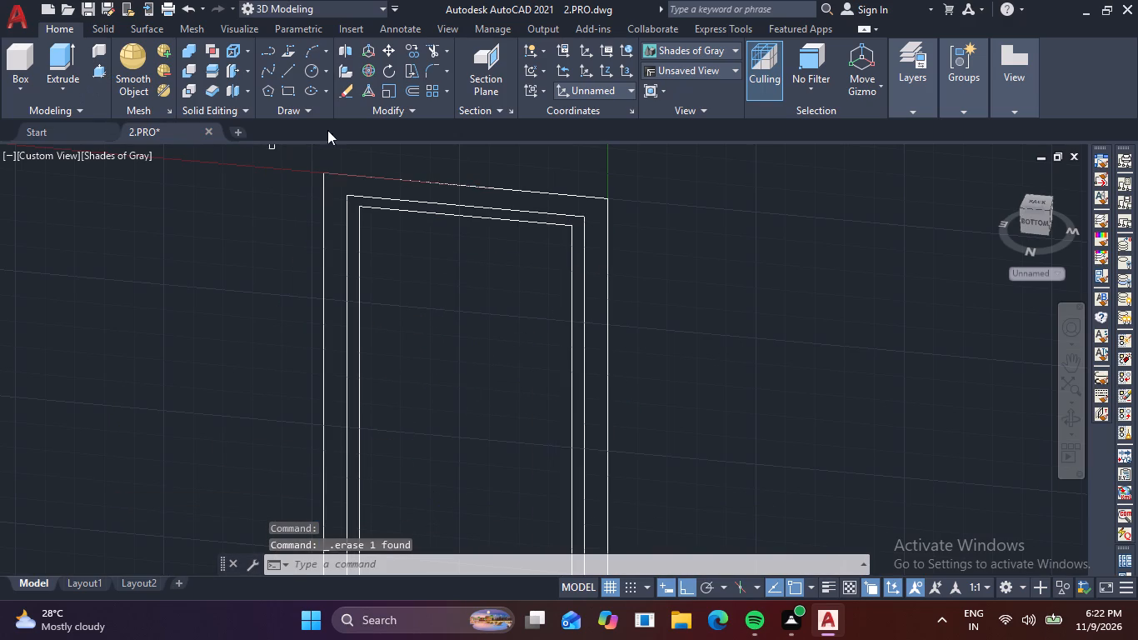
click(595, 223)
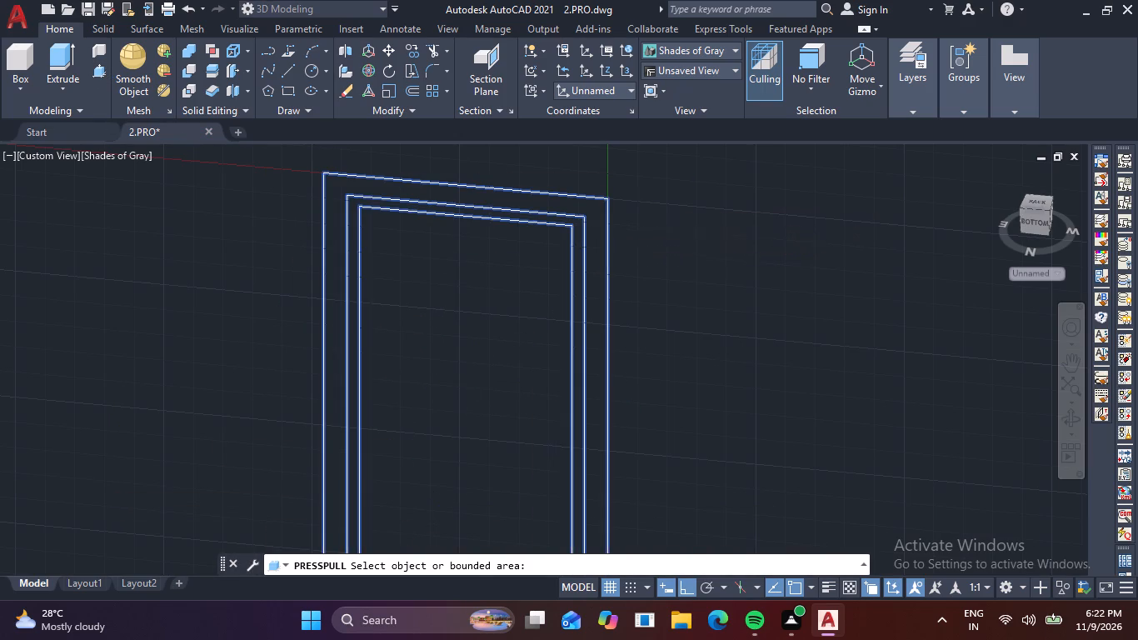
key(2)
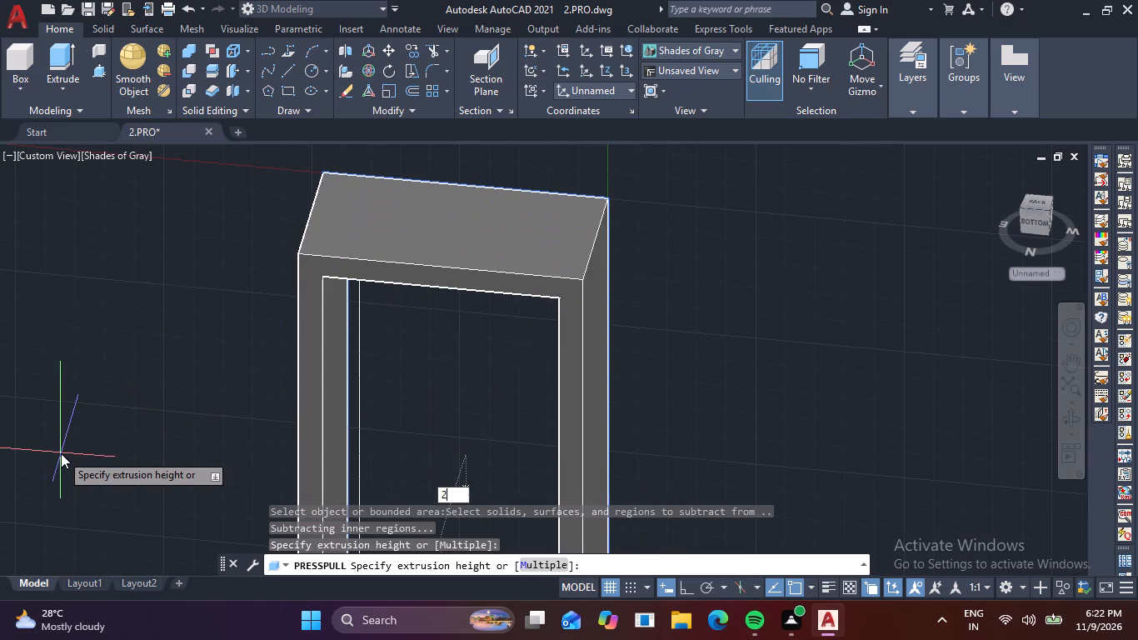
key(space)
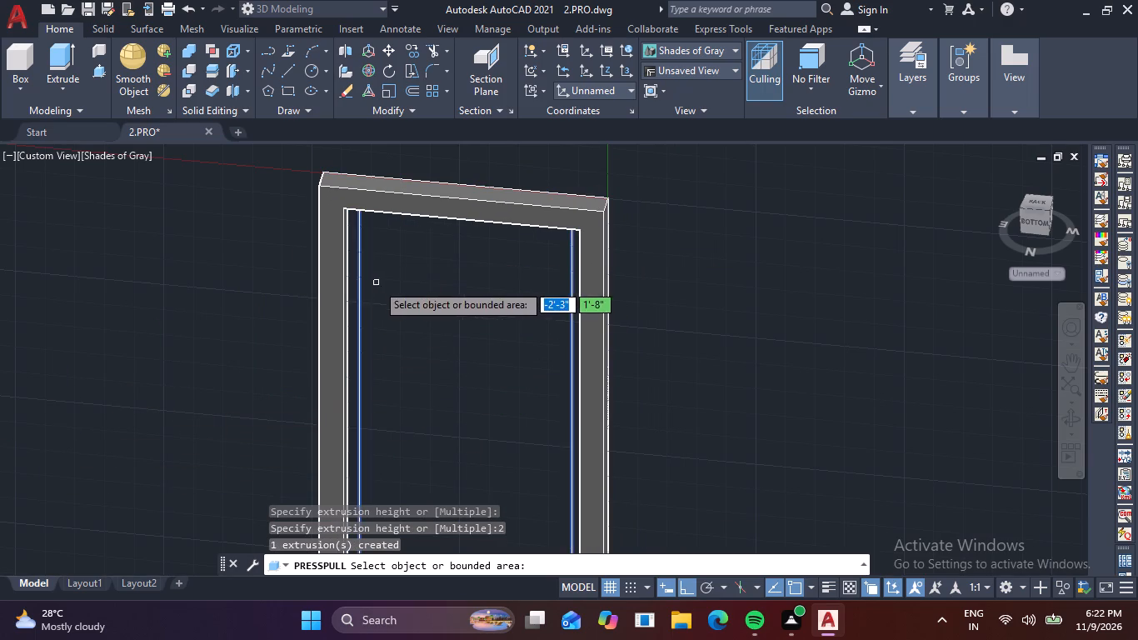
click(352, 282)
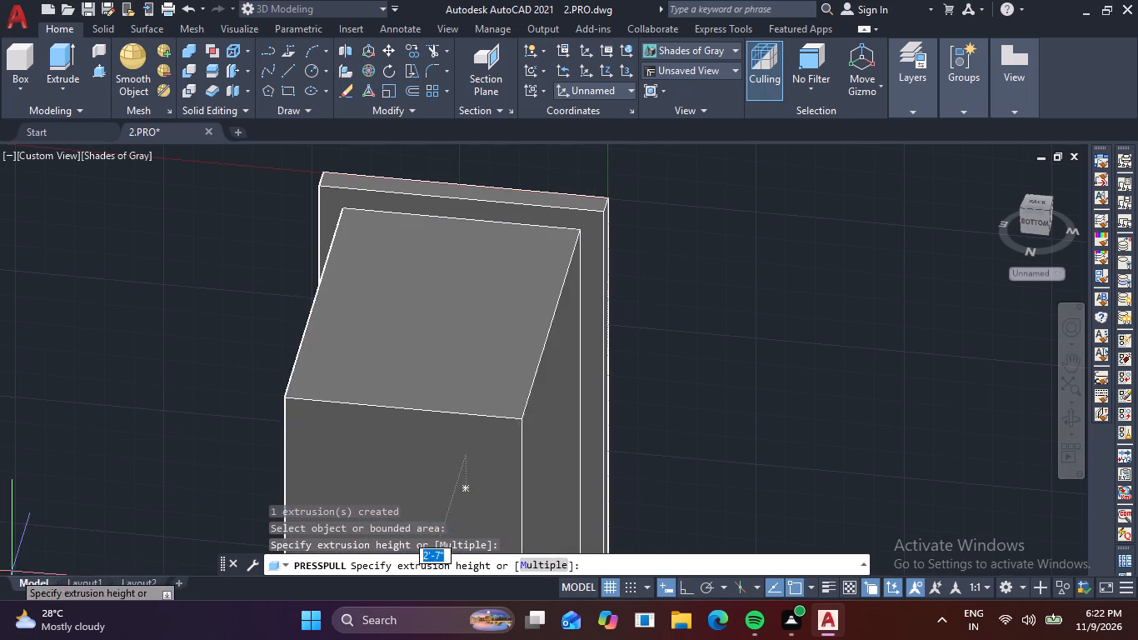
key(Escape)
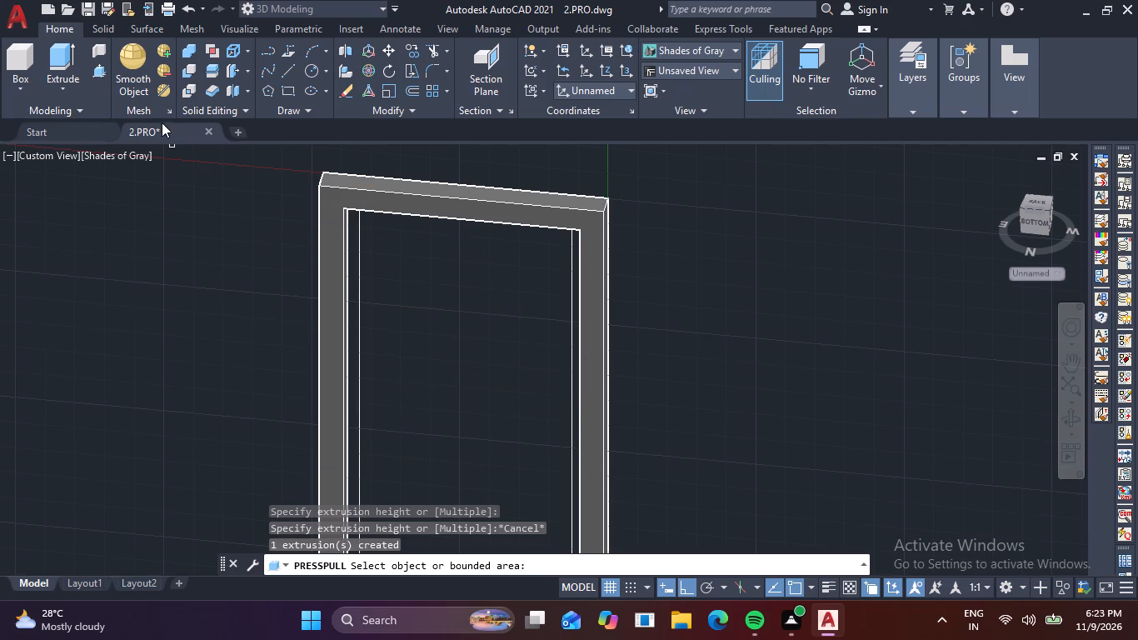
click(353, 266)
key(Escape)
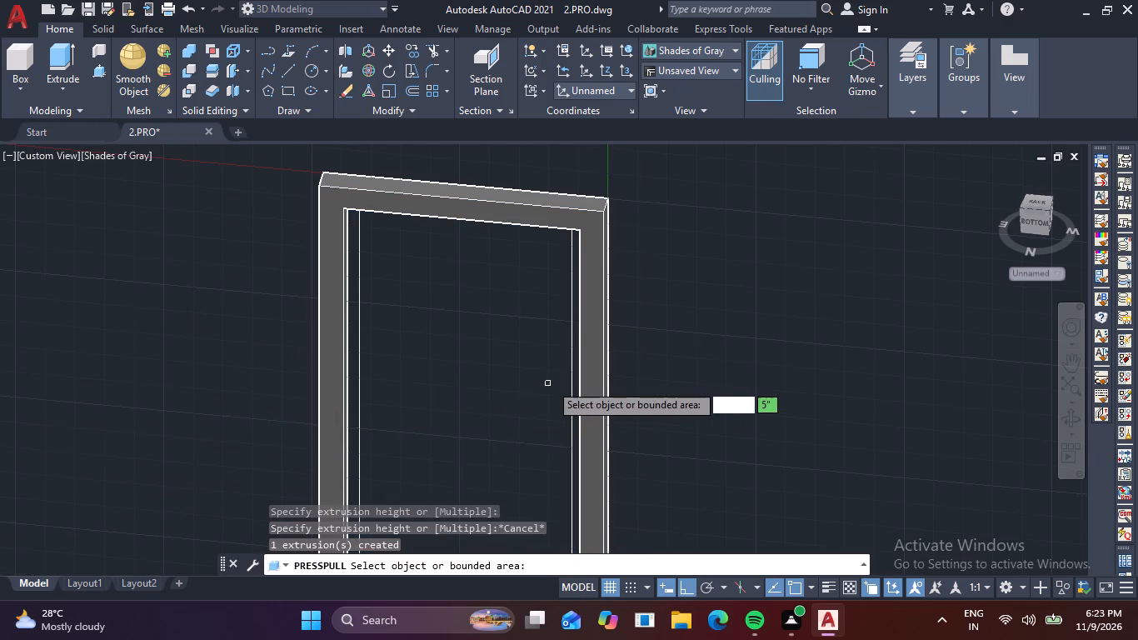
Presspull the sash band between the middle and innermost rectangles to a depth of 1".
middle_drag(553, 382, 505, 239)
scroll(548, 312, up, 3)
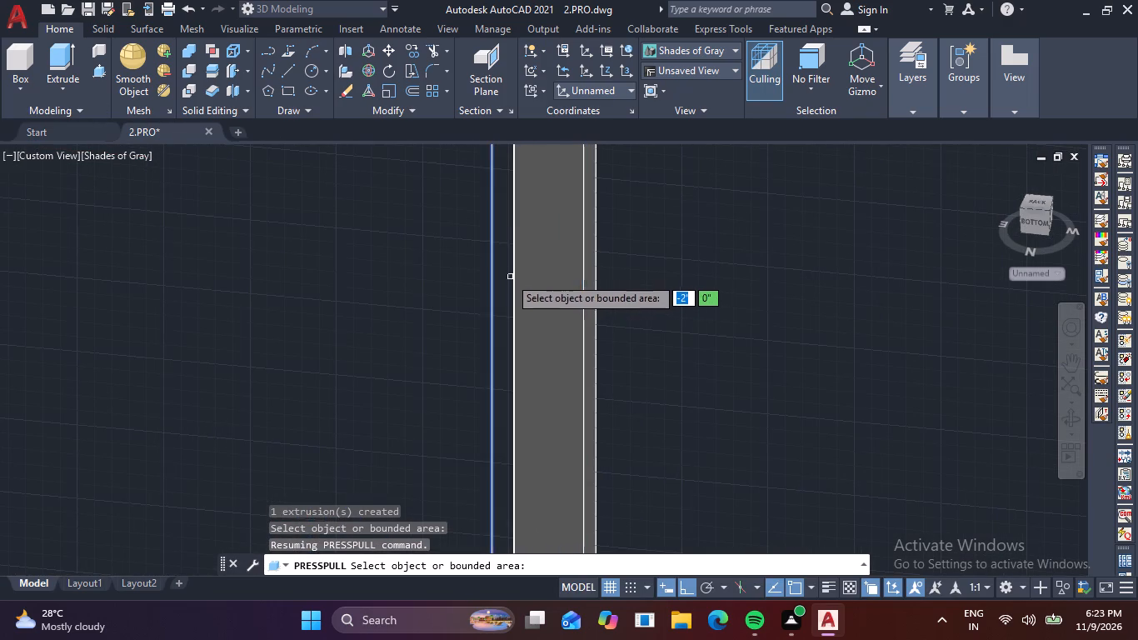
click(510, 277)
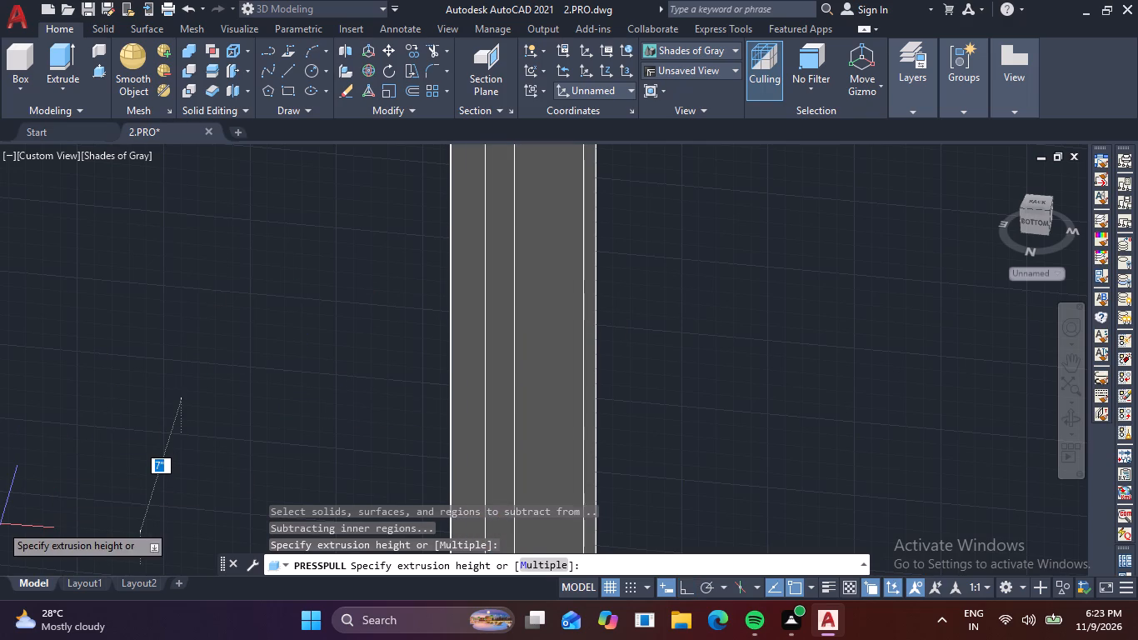
key(1)
key(space)
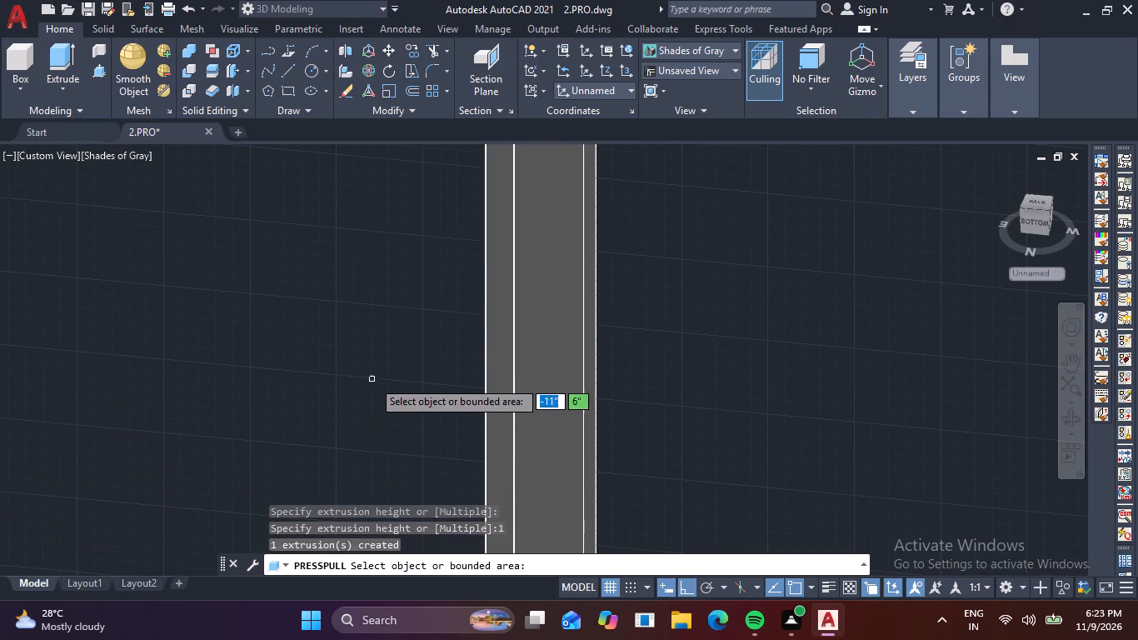
Presspull the area inside the innermost rectangle by 0.6" as the window's glass pane.
click(372, 380)
scroll(185, 448, down, 3)
middle_drag(247, 431, 328, 401)
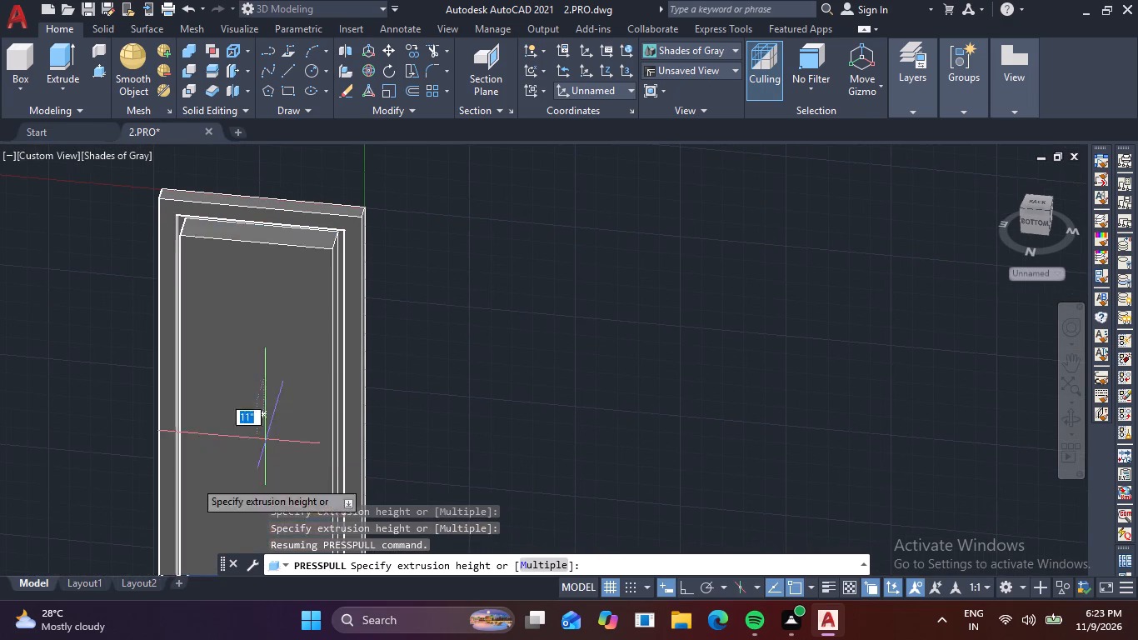
text(.6)
key(space)
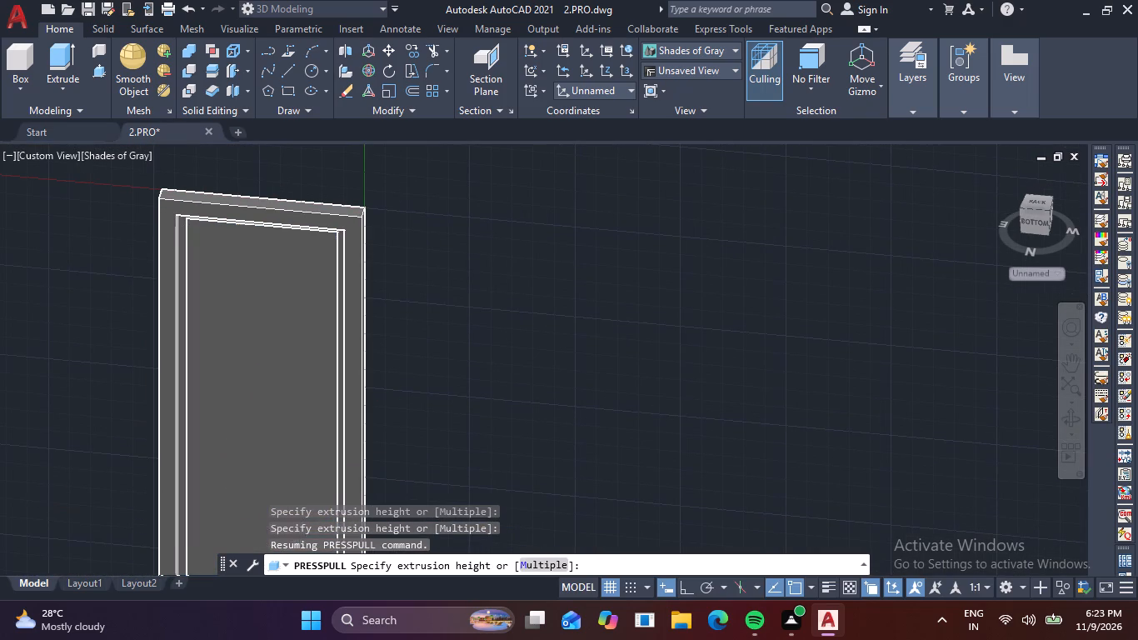
key(Escape)
Move the glass pane from its lower corner to the midpoint of the sash's depth edge, centring it within the sash.
middle_drag(208, 392, 476, 265)
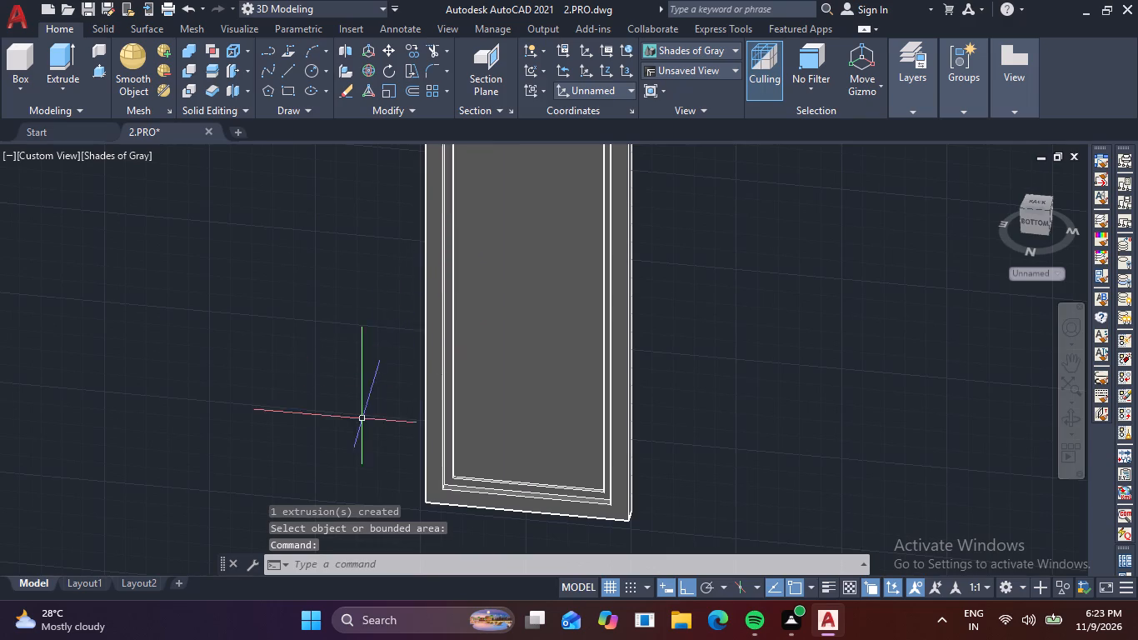
middle_drag(387, 425, 477, 381)
scroll(553, 434, up, 6)
shift+middle_drag(541, 437, 489, 444)
middle_drag(528, 437, 437, 342)
scroll(437, 342, up, 3)
click(462, 332)
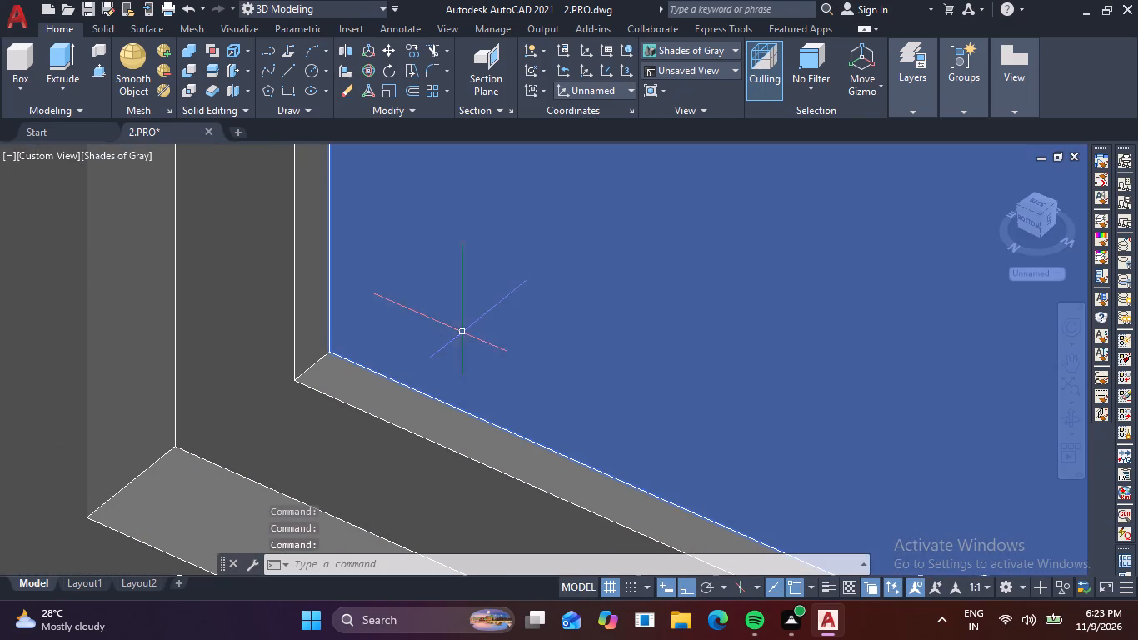
key(m)
key(space)
scroll(344, 359, up, 3)
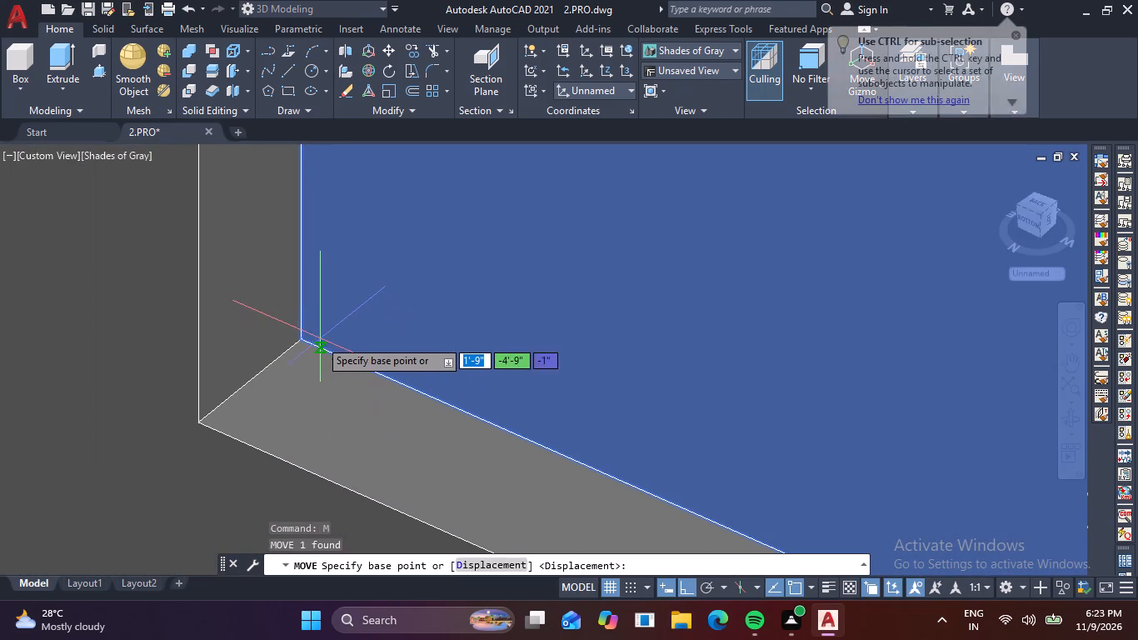
click(299, 340)
click(237, 385)
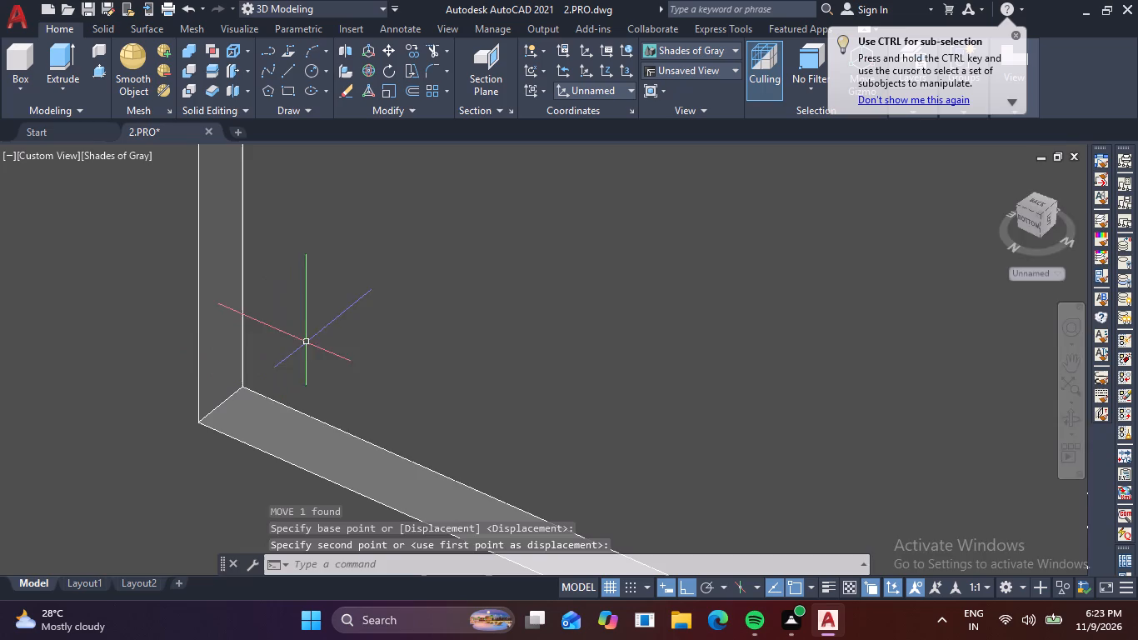
Move the sash and glass pane together from the sash's lower corner to the midpoint of the outer frame's depth edge.
click(309, 341)
click(161, 360)
scroll(178, 356, down, 3)
middle_drag(209, 358, 397, 314)
key(m)
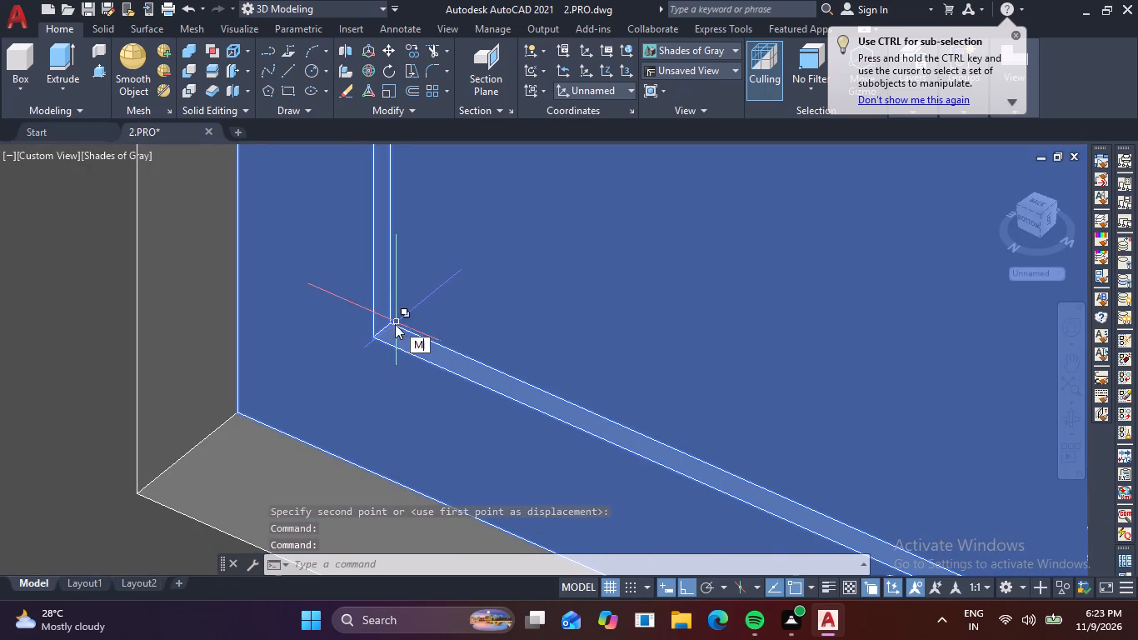
key(space)
scroll(192, 422, up, 3)
click(282, 404)
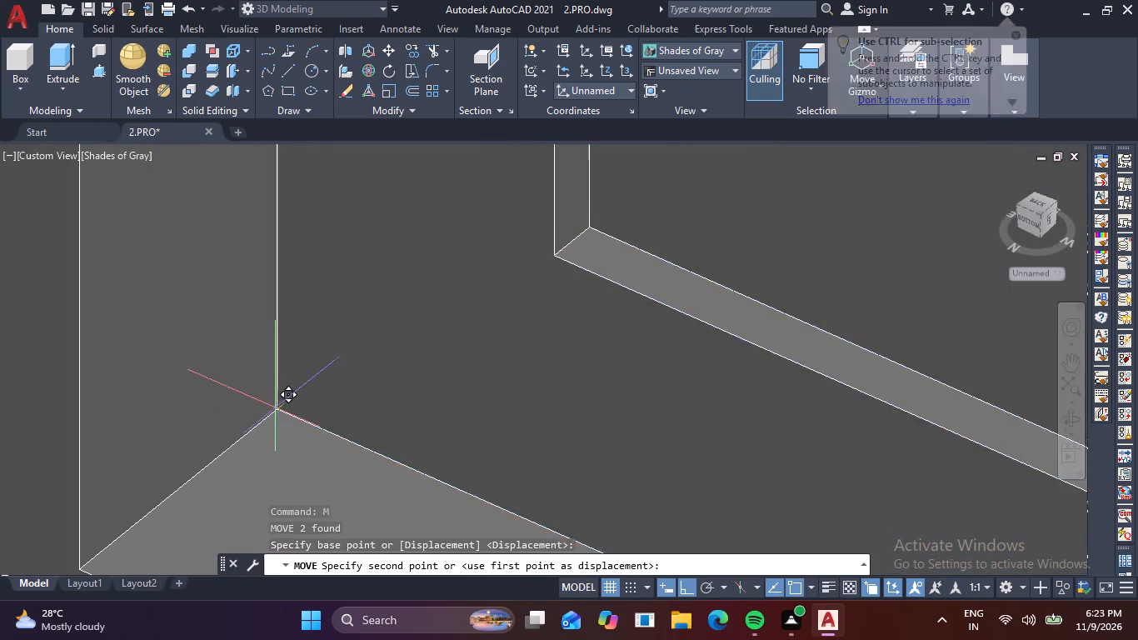
click(147, 514)
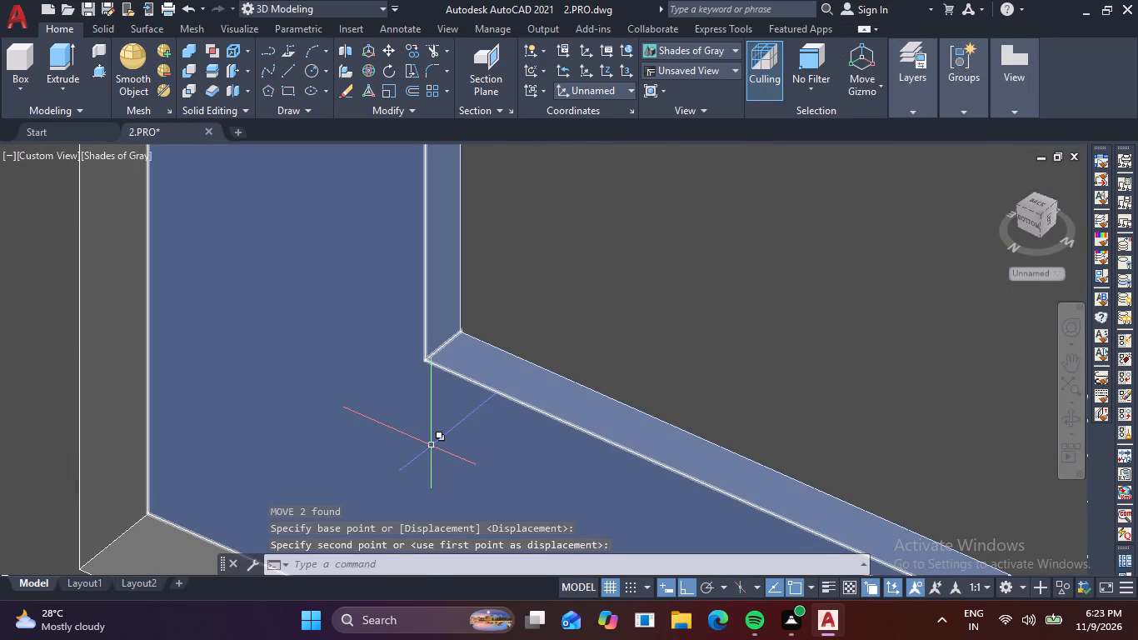
key(Escape)
Move the complete narrow window by its lower corner edge's midpoint to the matching sill corner midpoint of the empty upper-storey opening.
scroll(428, 584, down, 2)
scroll(469, 422, down, 3)
scroll(611, 438, down, 2)
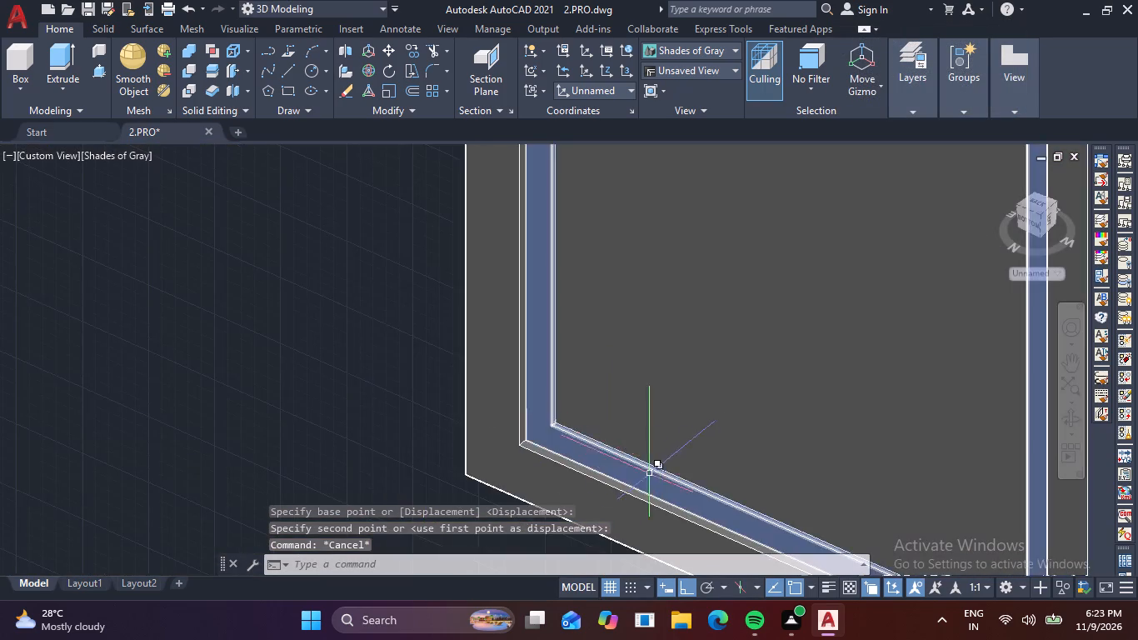
scroll(692, 446, down, 1)
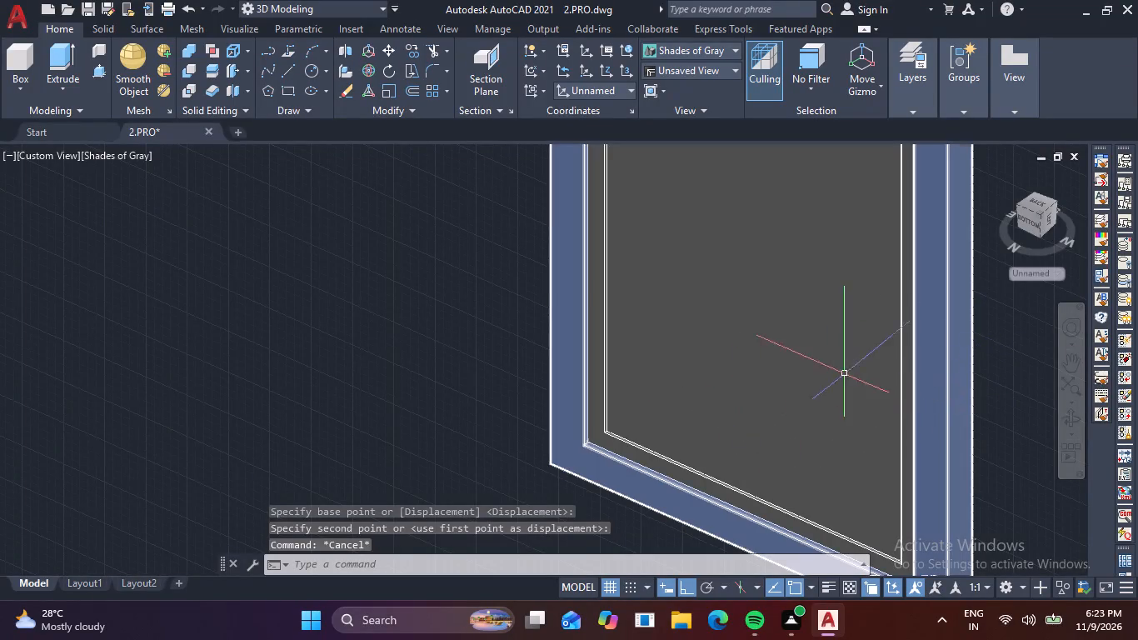
scroll(731, 311, down, 2)
middle_drag(792, 255, 629, 396)
scroll(626, 270, down, 1)
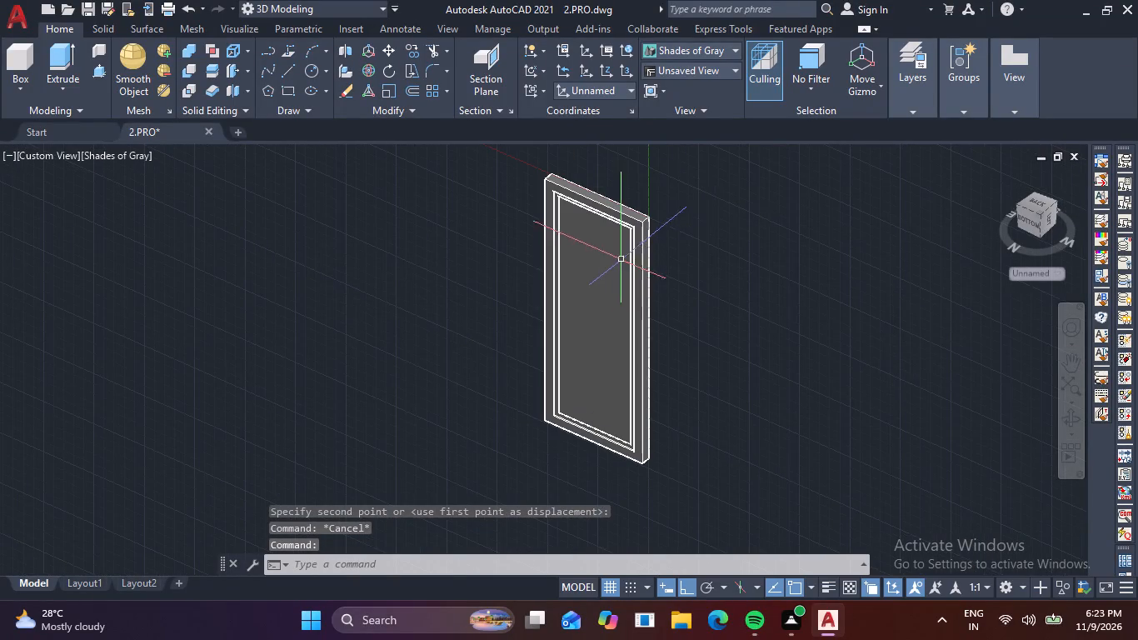
key(Escape)
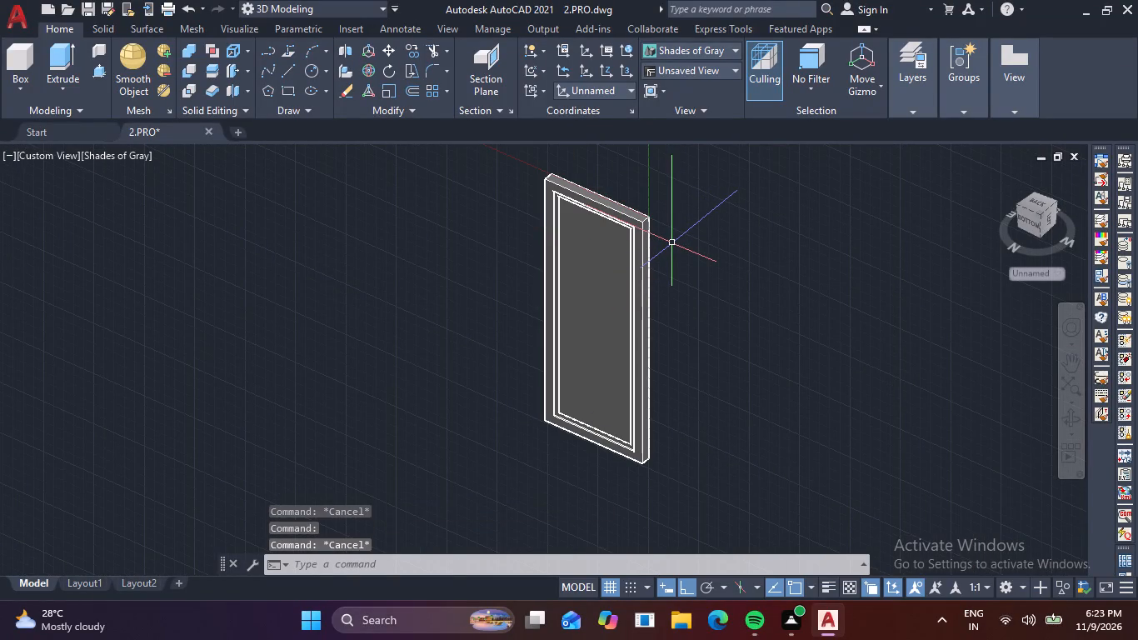
key(Escape)
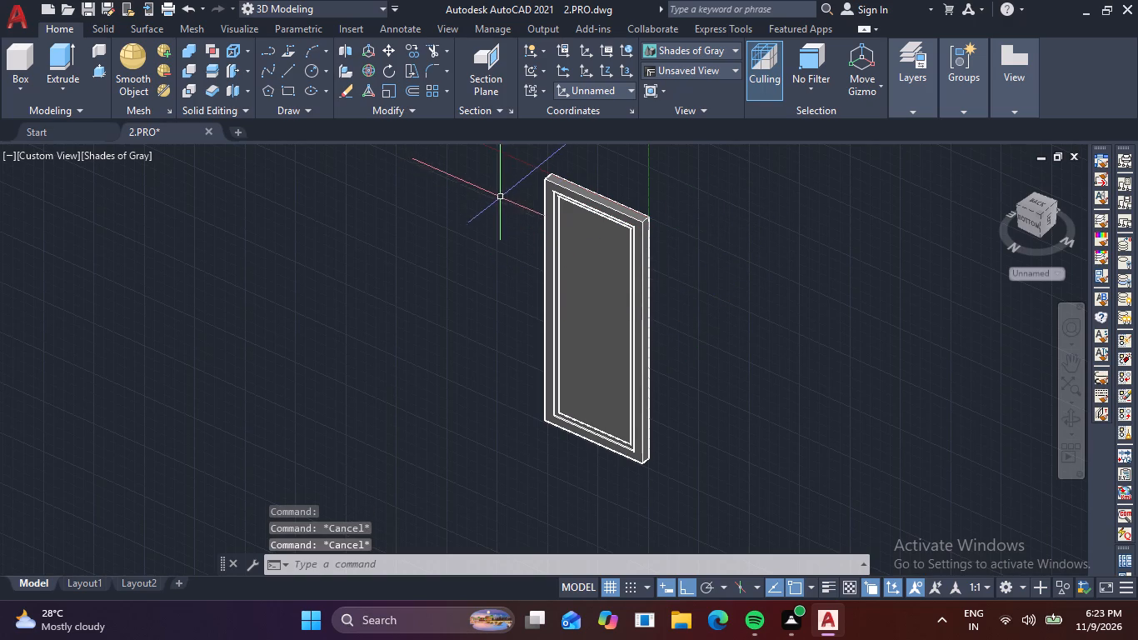
middle_drag(502, 201, 472, 227)
scroll(461, 212, down, 2)
click(436, 183)
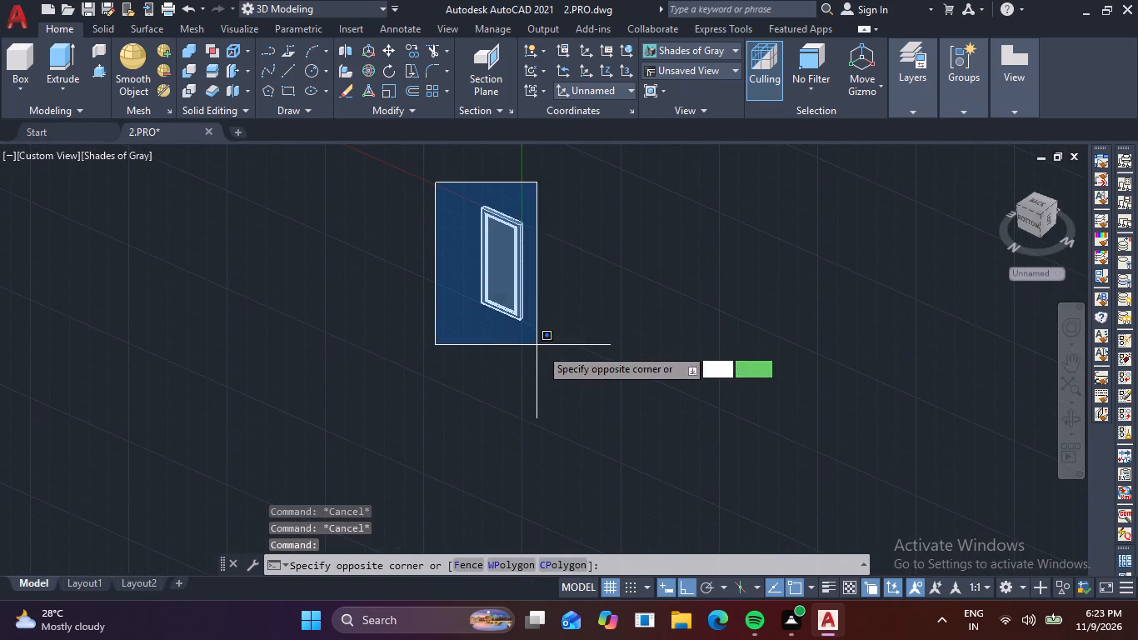
click(557, 362)
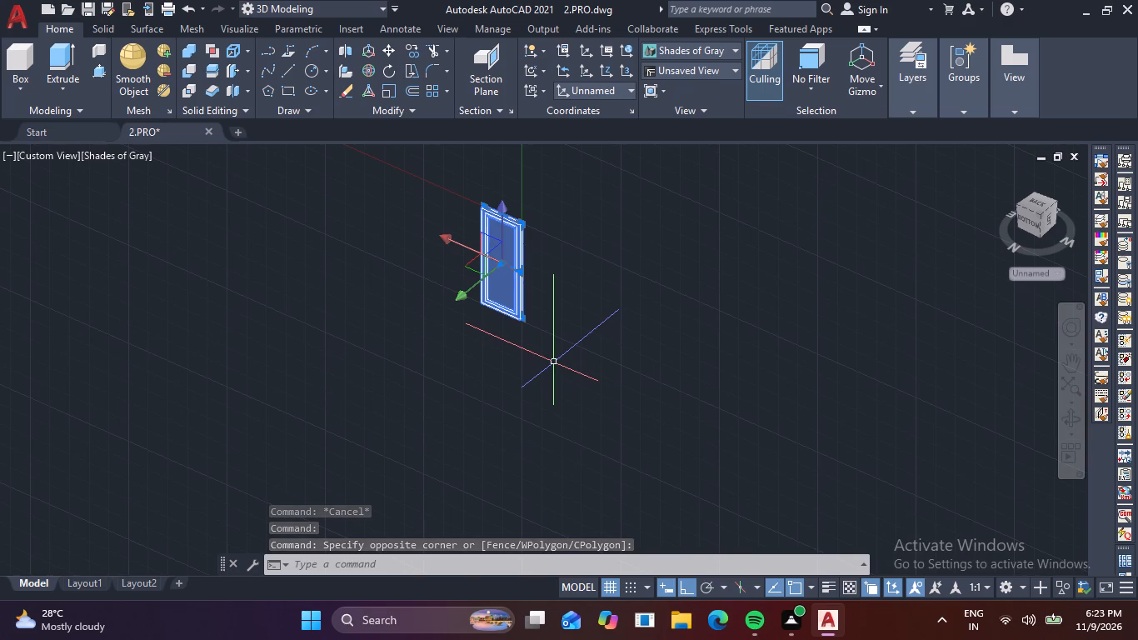
key(m)
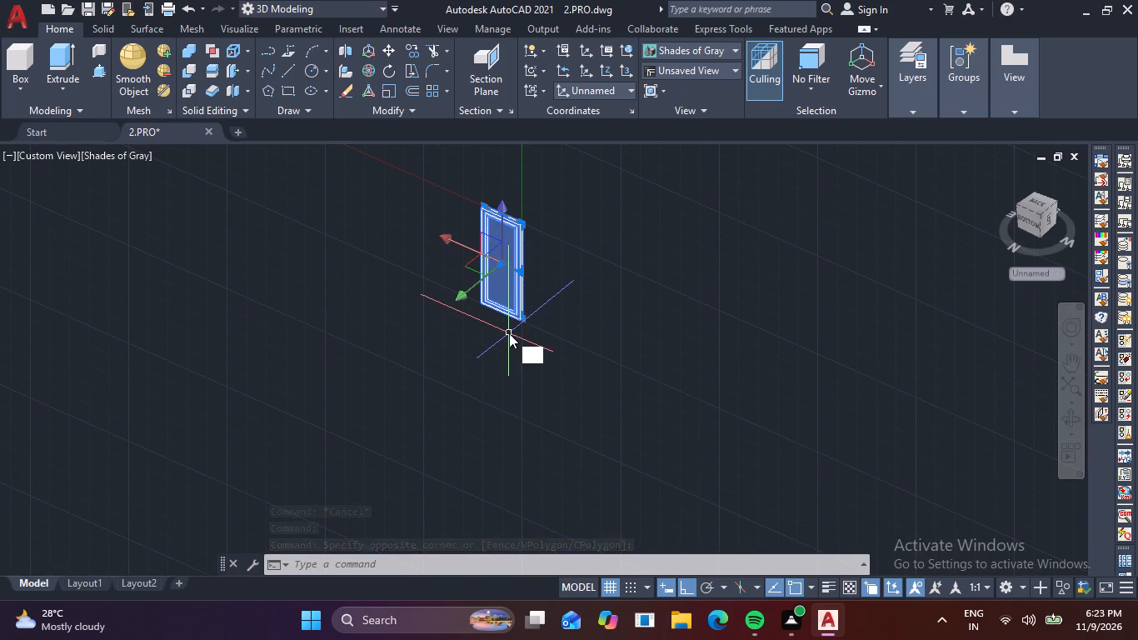
key(space)
scroll(523, 330, up, 9)
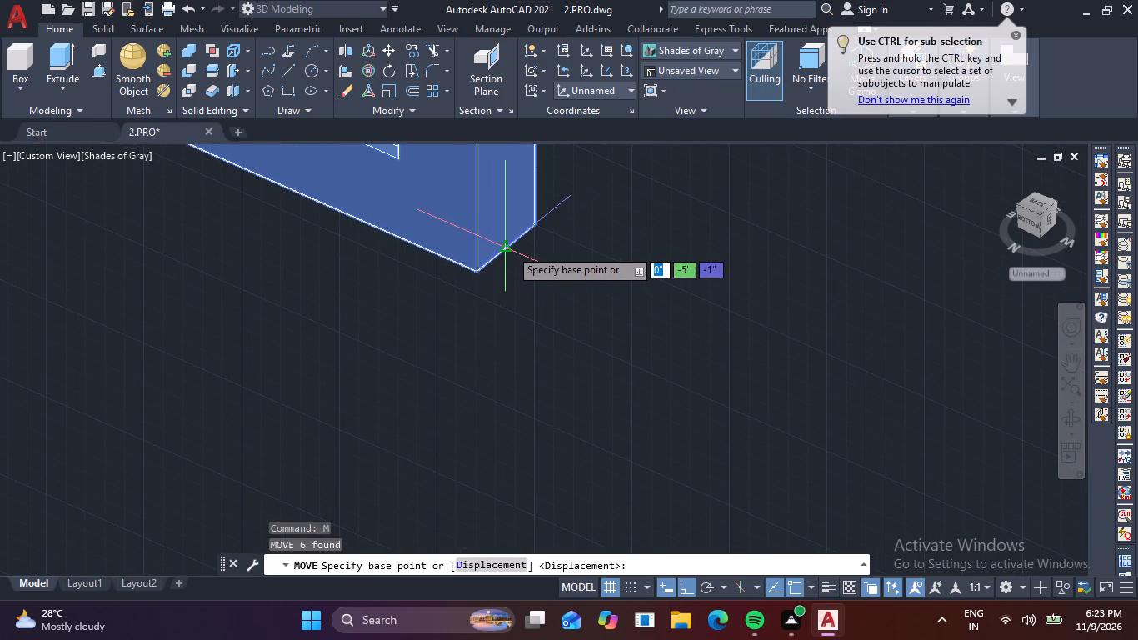
click(510, 248)
scroll(512, 300, down, 5)
scroll(596, 258, down, 2)
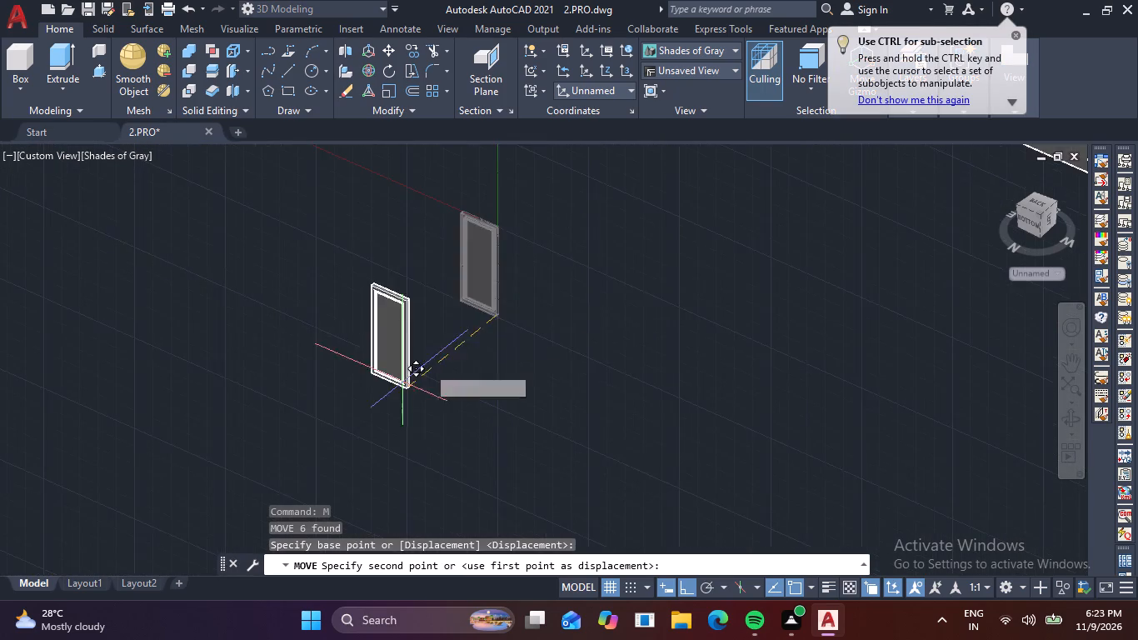
scroll(541, 288, down, 1)
middle_drag(542, 293, 331, 458)
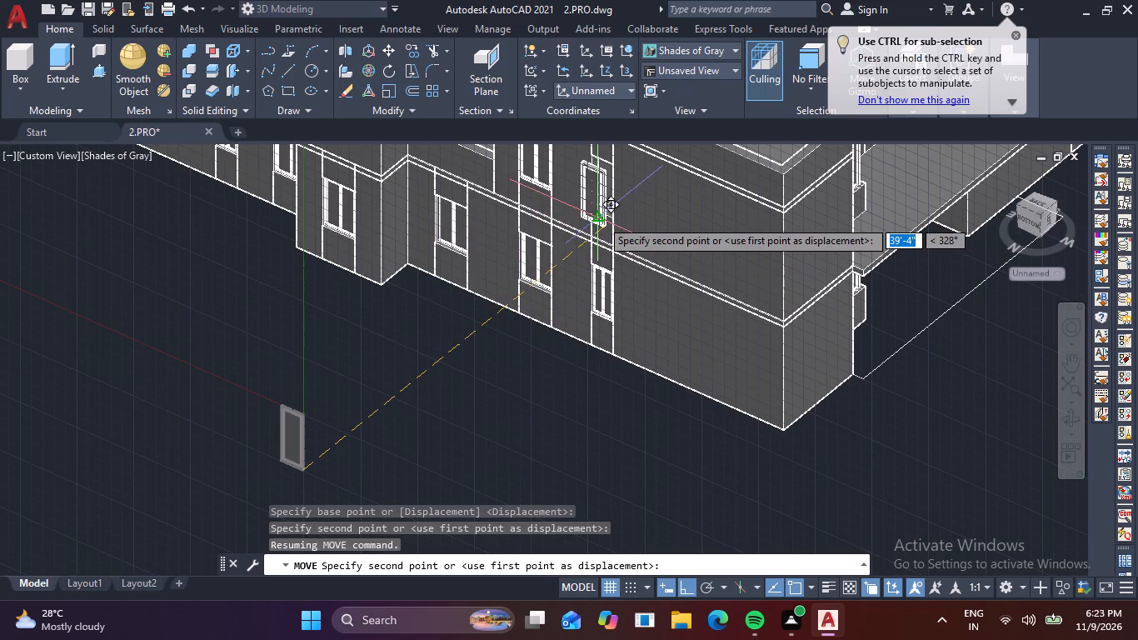
shift+middle_drag(552, 267, 567, 272)
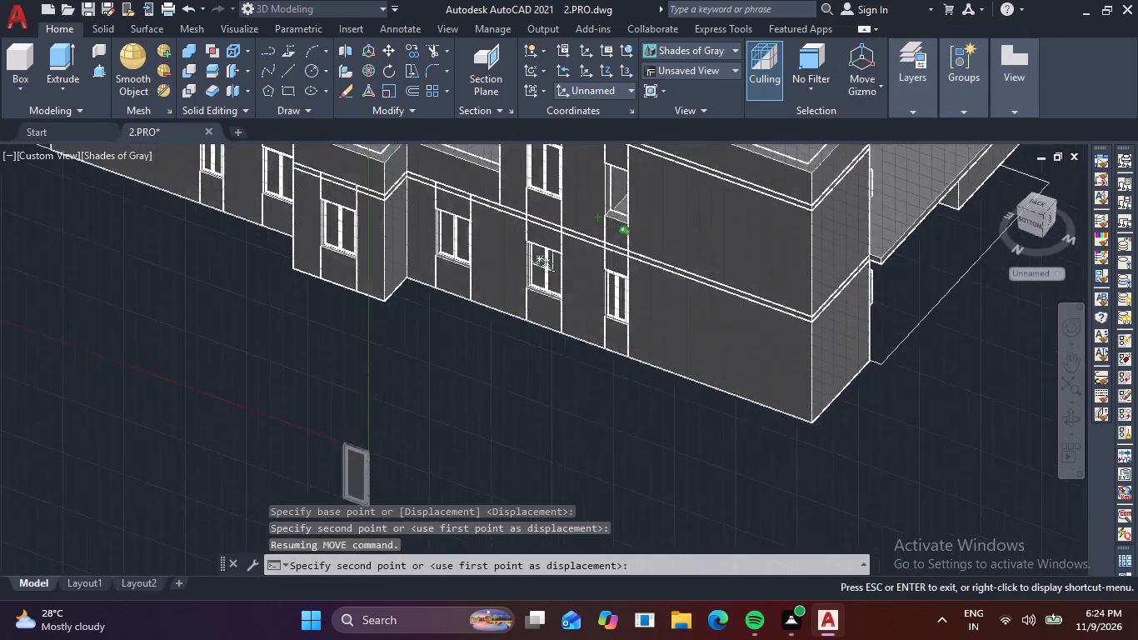
shift+middle_drag(567, 272, 658, 254)
middle_drag(627, 226, 580, 403)
scroll(627, 335, up, 4)
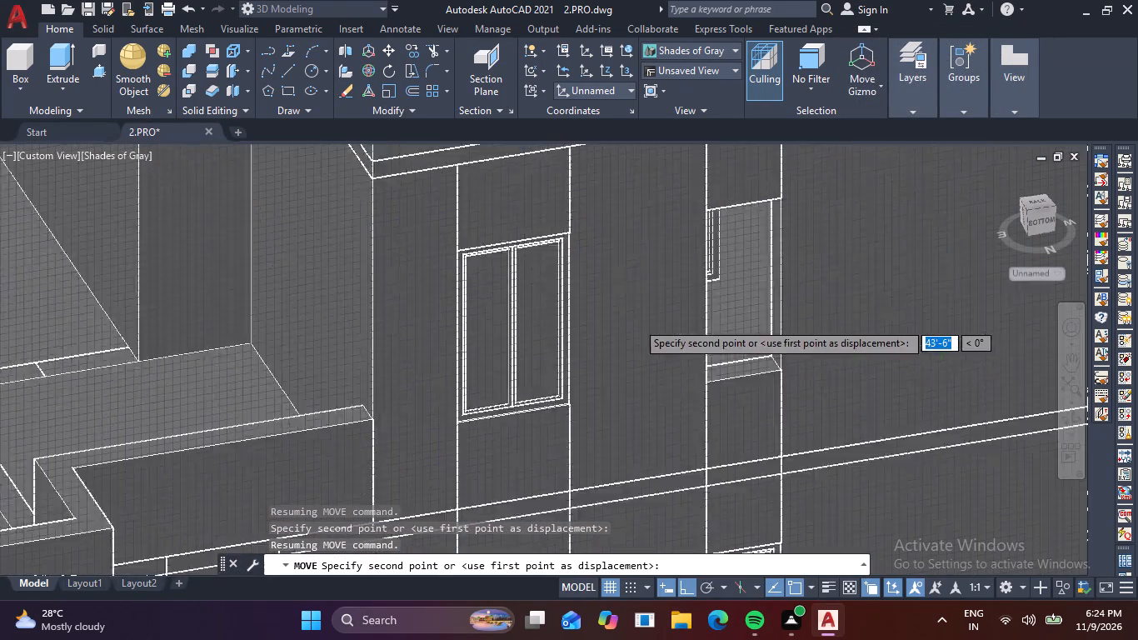
scroll(841, 386, up, 5)
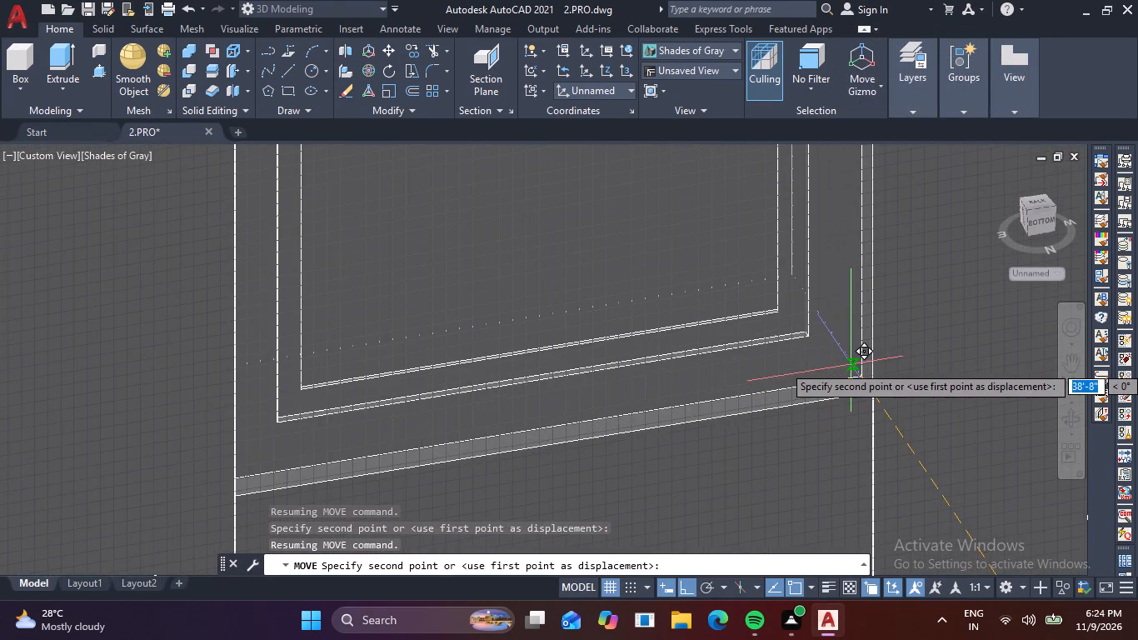
click(839, 353)
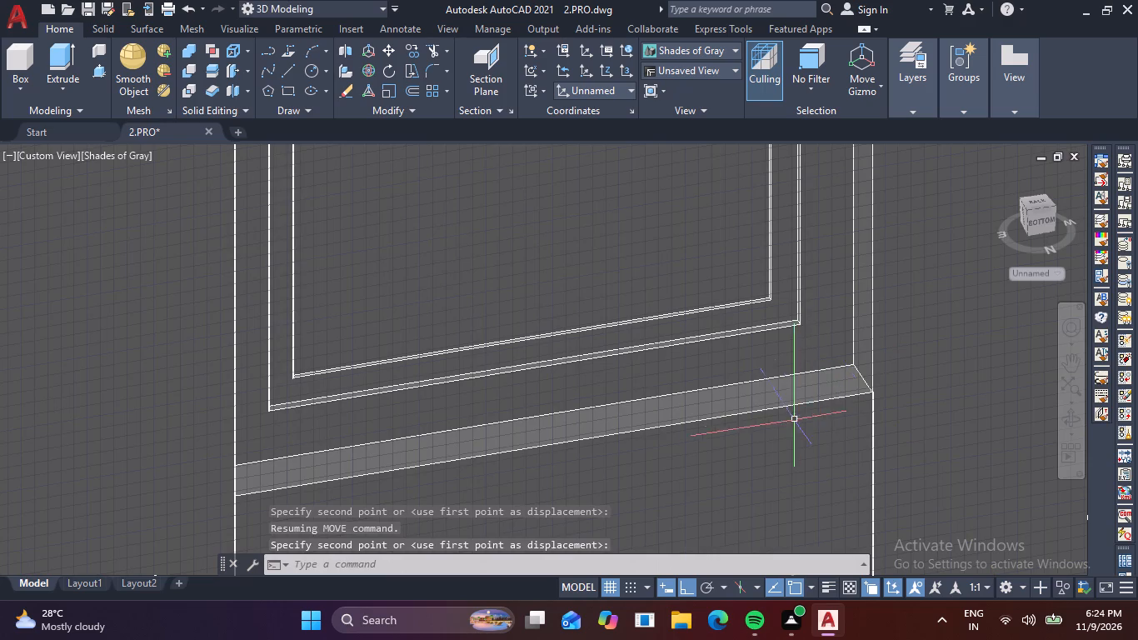
key(Escape)
scroll(724, 392, down, 4)
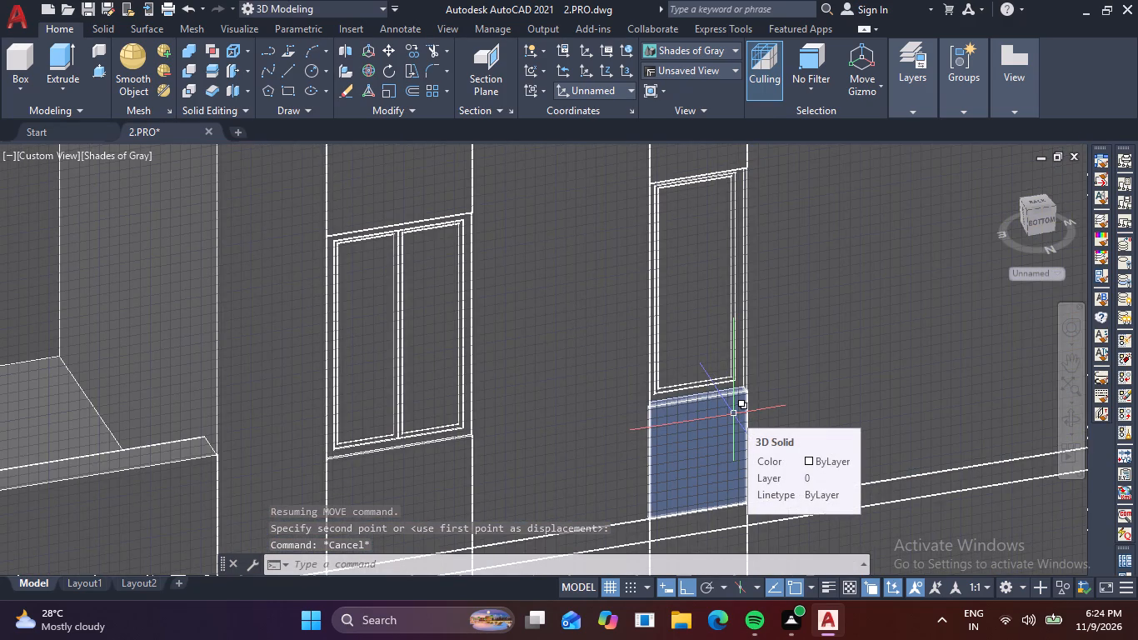
key(Escape)
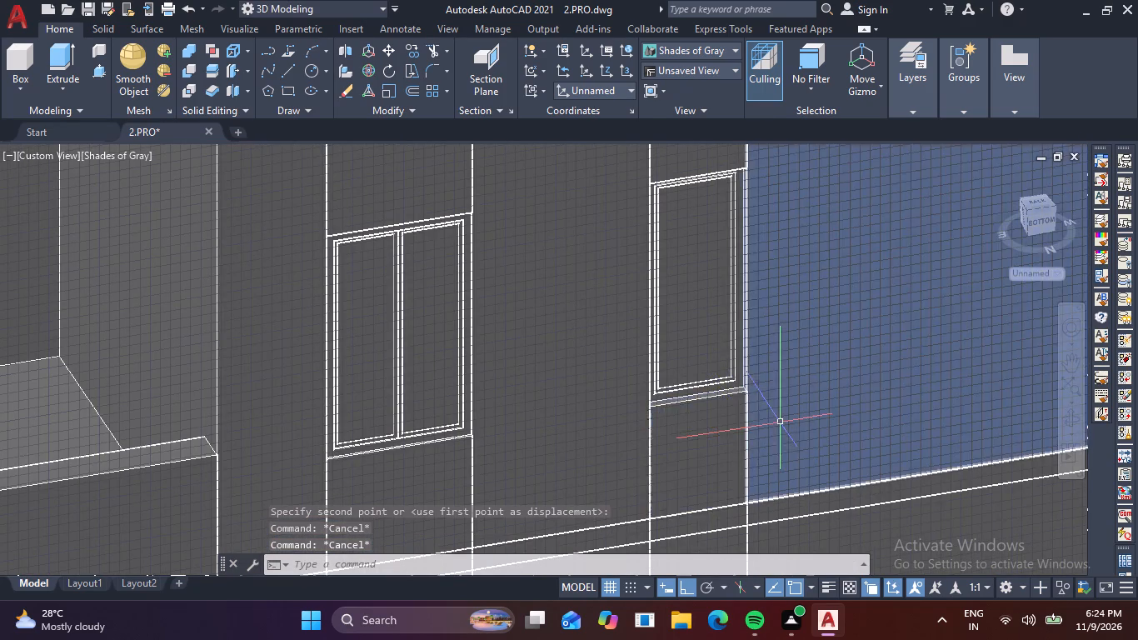
Examine the whole building from outside and the wall outlines on the upper terrace floor.
shift+scroll(779, 422, down, 2)
shift+middle_drag(802, 427, 685, 434)
scroll(688, 427, down, 2)
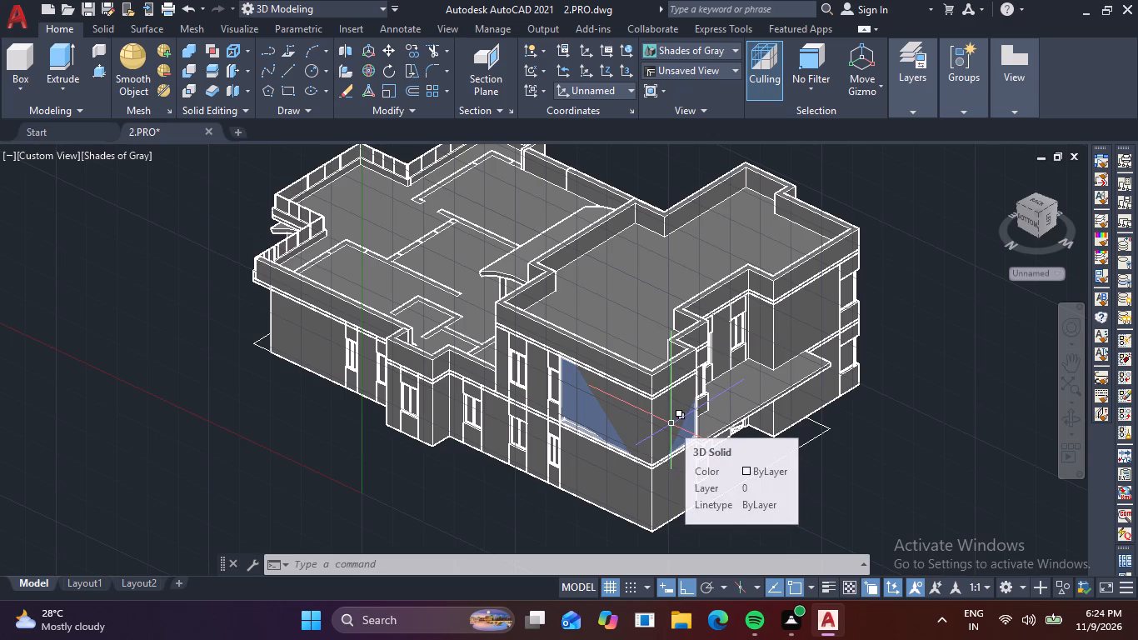
key(Escape)
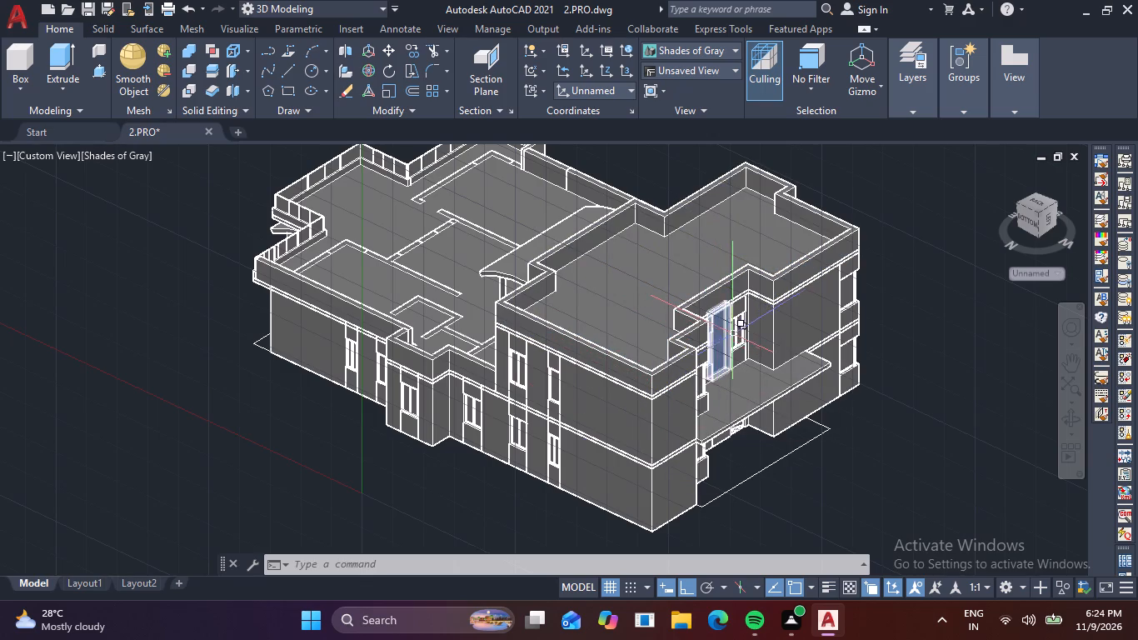
scroll(686, 303, down, 2)
middle_drag(574, 269, 571, 279)
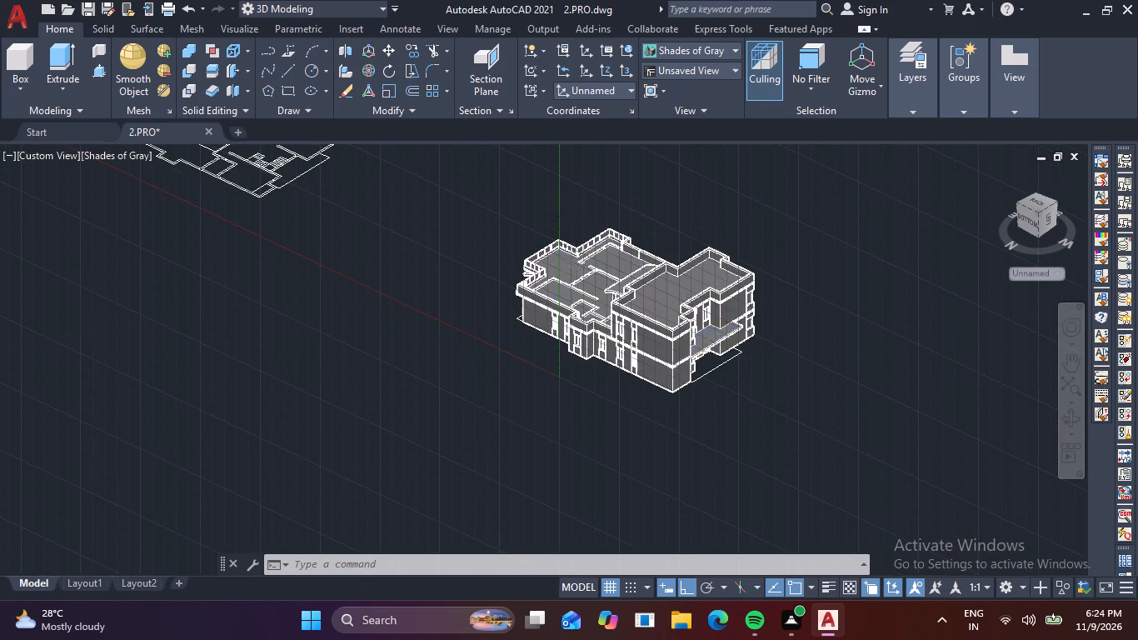
middle_drag(571, 279, 552, 313)
scroll(545, 282, up, 3)
middle_drag(633, 322, 542, 269)
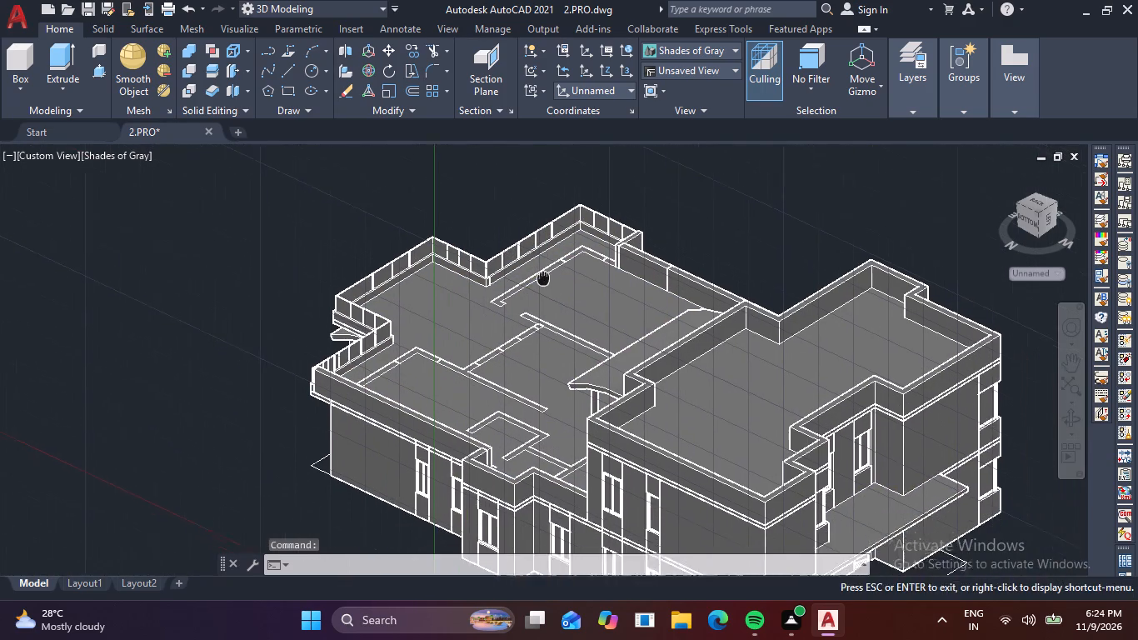
middle_drag(542, 269, 539, 258)
scroll(532, 264, up, 2)
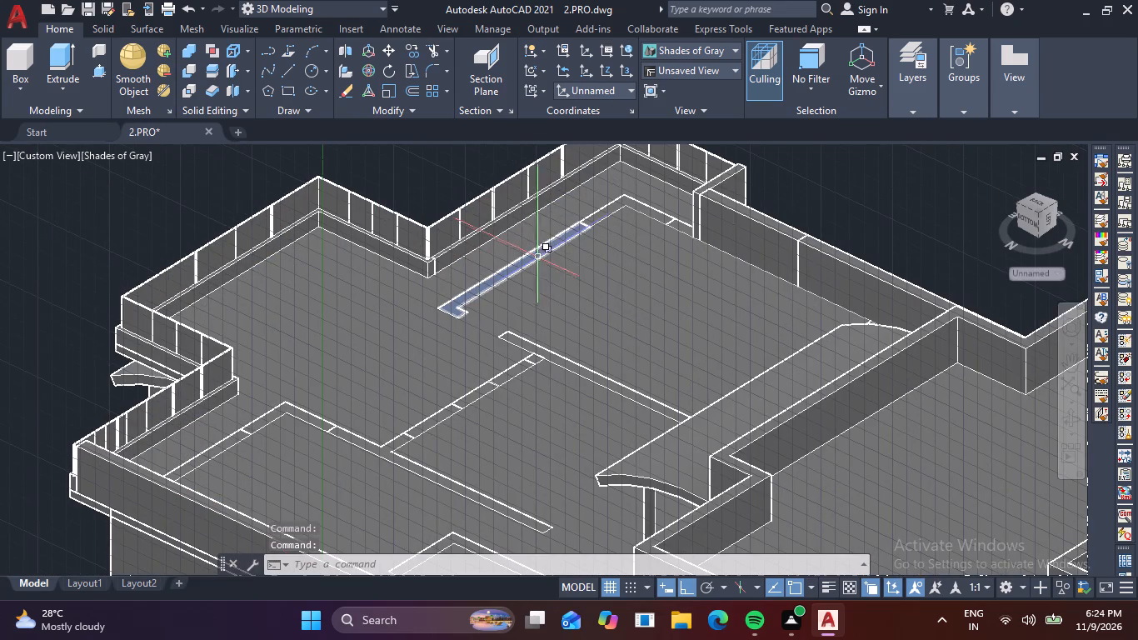
scroll(613, 214, up, 1)
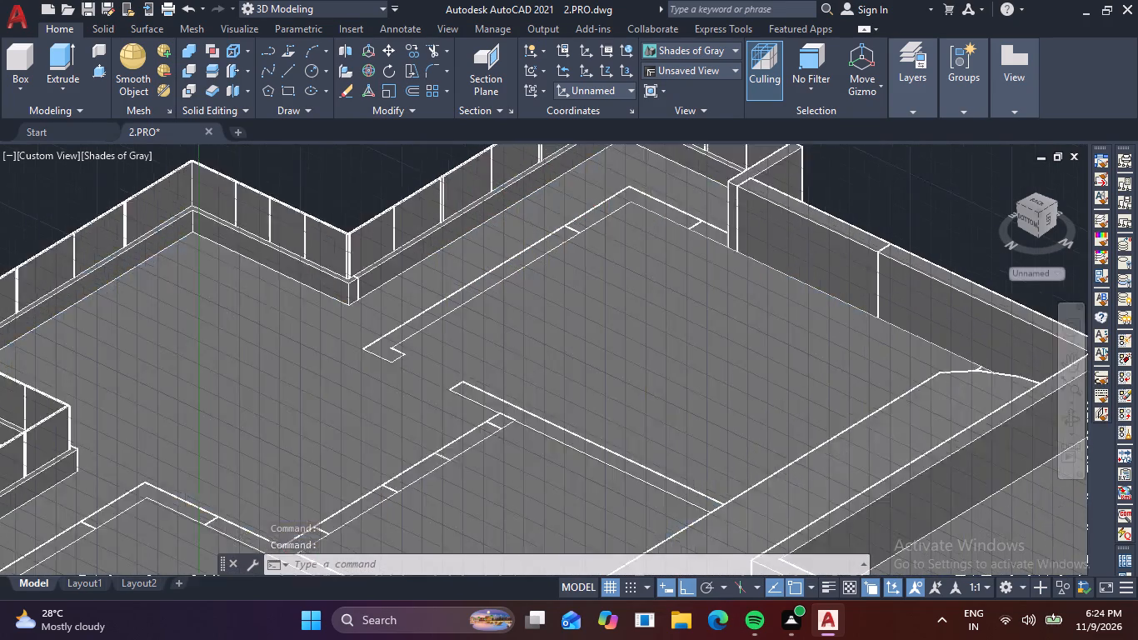
scroll(613, 214, up, 1)
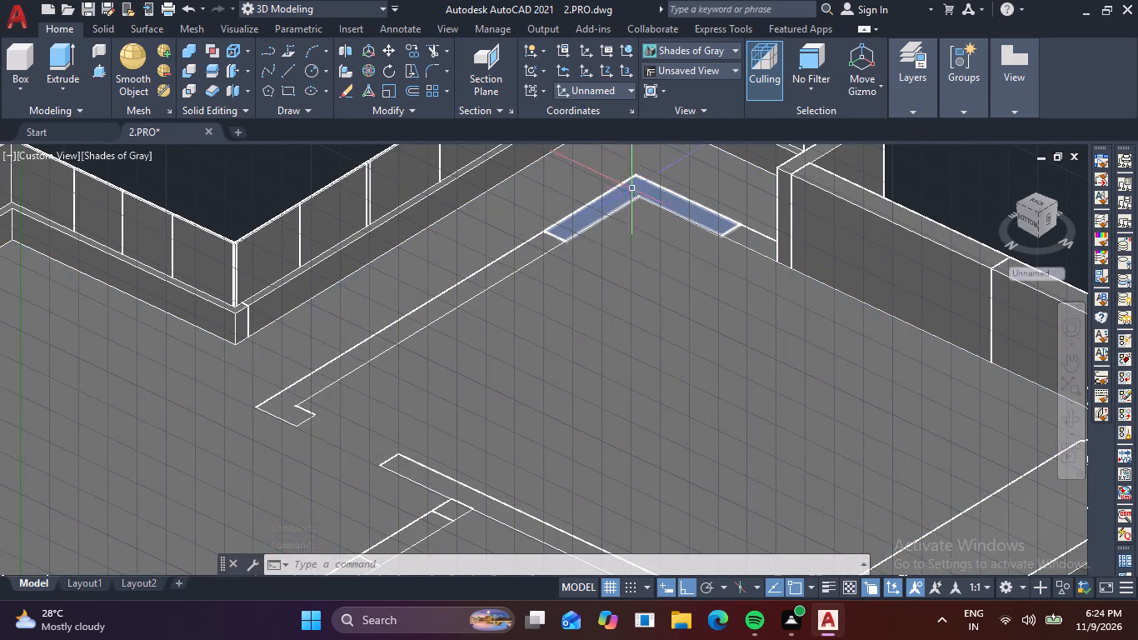
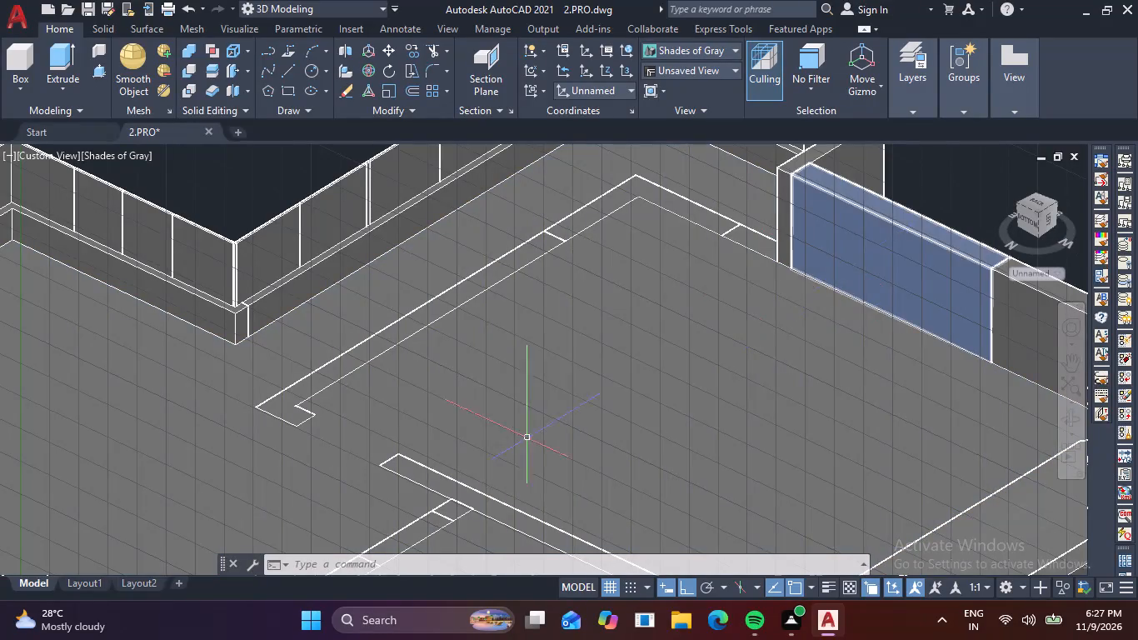
Examine the whole building from all sides, including its facades, window openings, roof parapets, canopies and upper terrace.
key(a)
key(Escape)
scroll(492, 430, down, 3)
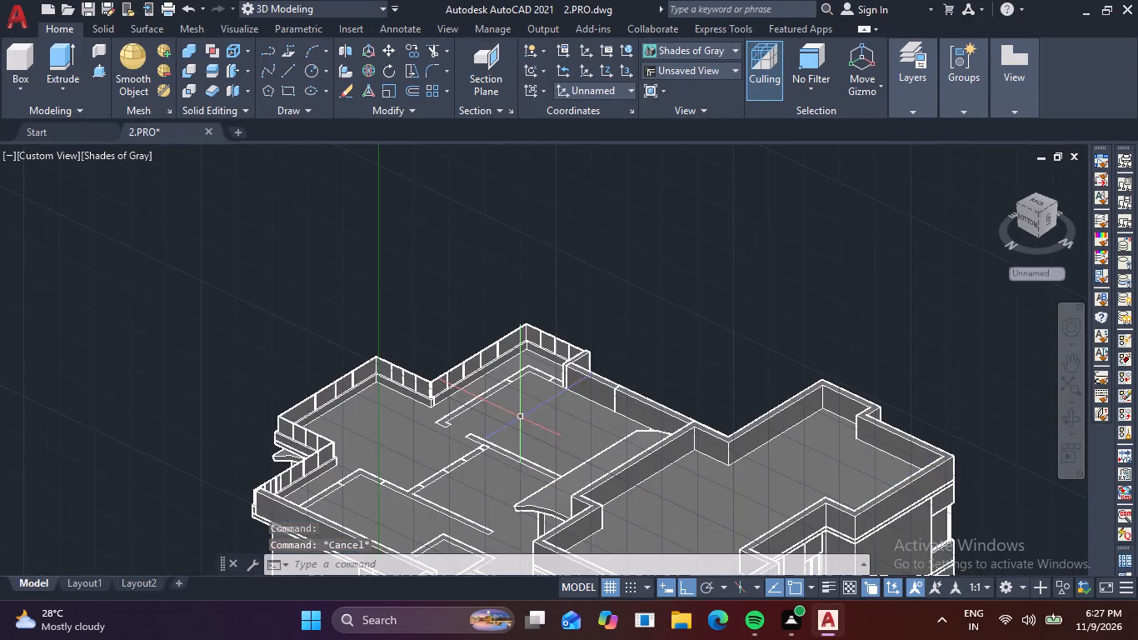
middle_drag(626, 422, 469, 318)
key(Escape)
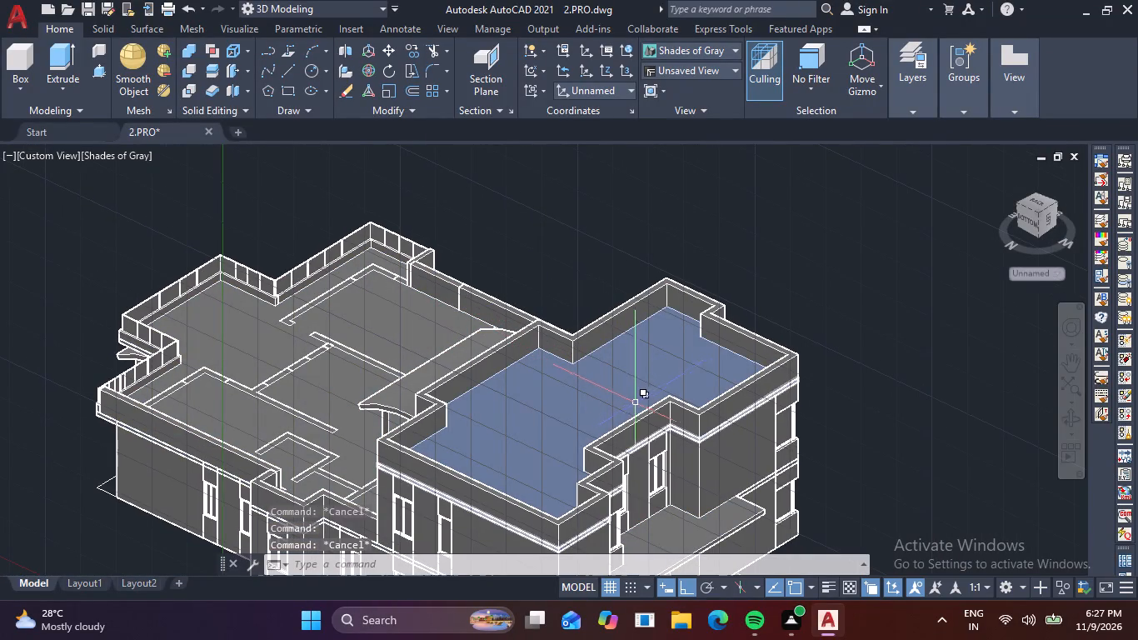
key(Escape)
key(Escape)
key(Escape)
key(Escape)
key(Escape)
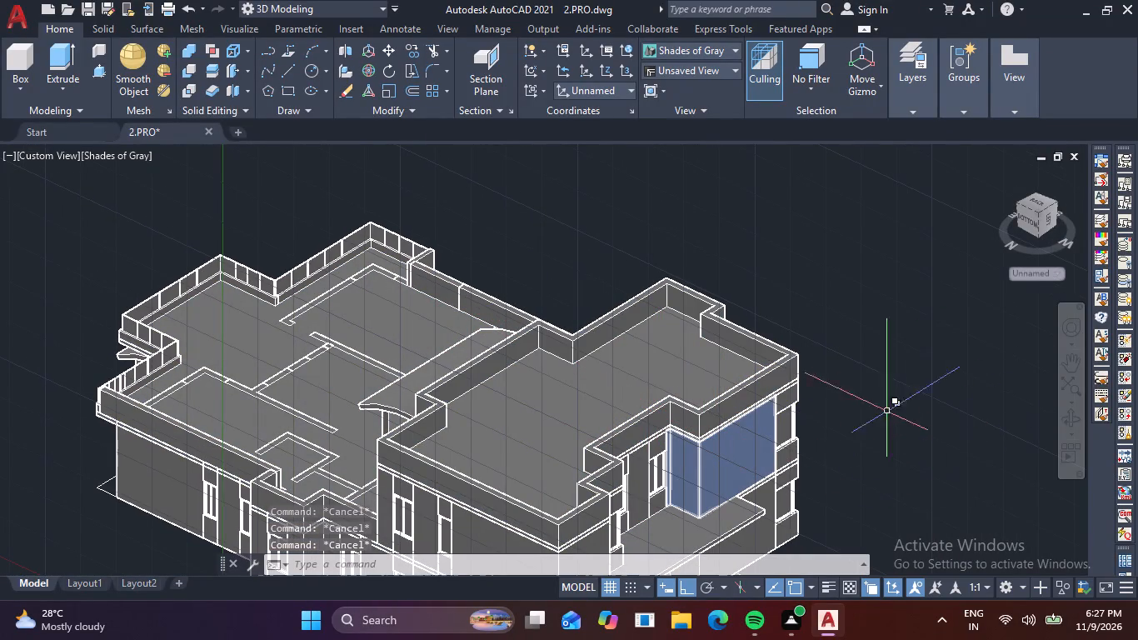
scroll(805, 373, down, 2)
middle_drag(799, 417, 773, 318)
scroll(681, 347, up, 3)
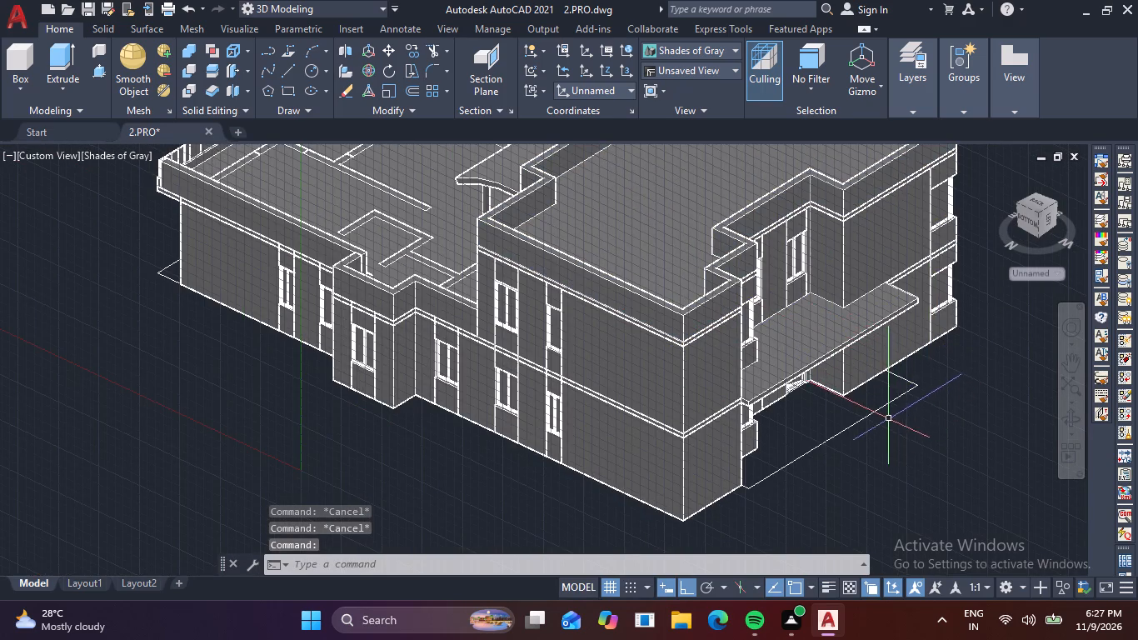
scroll(889, 419, up, 2)
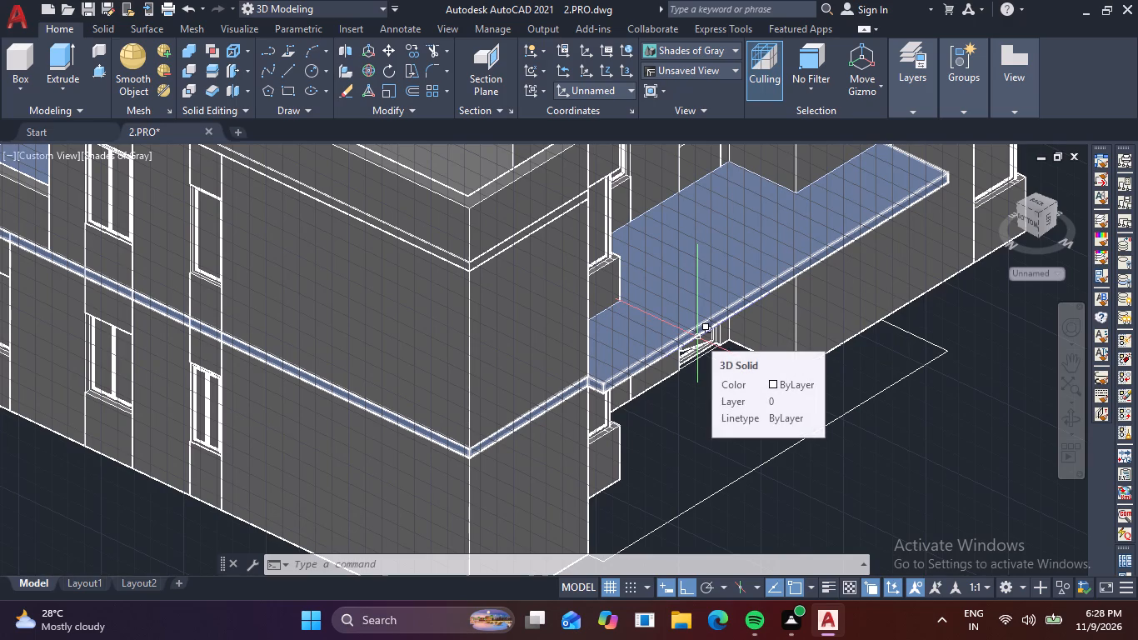
key(Escape)
scroll(701, 308, down, 2)
middle_drag(681, 330, 968, 375)
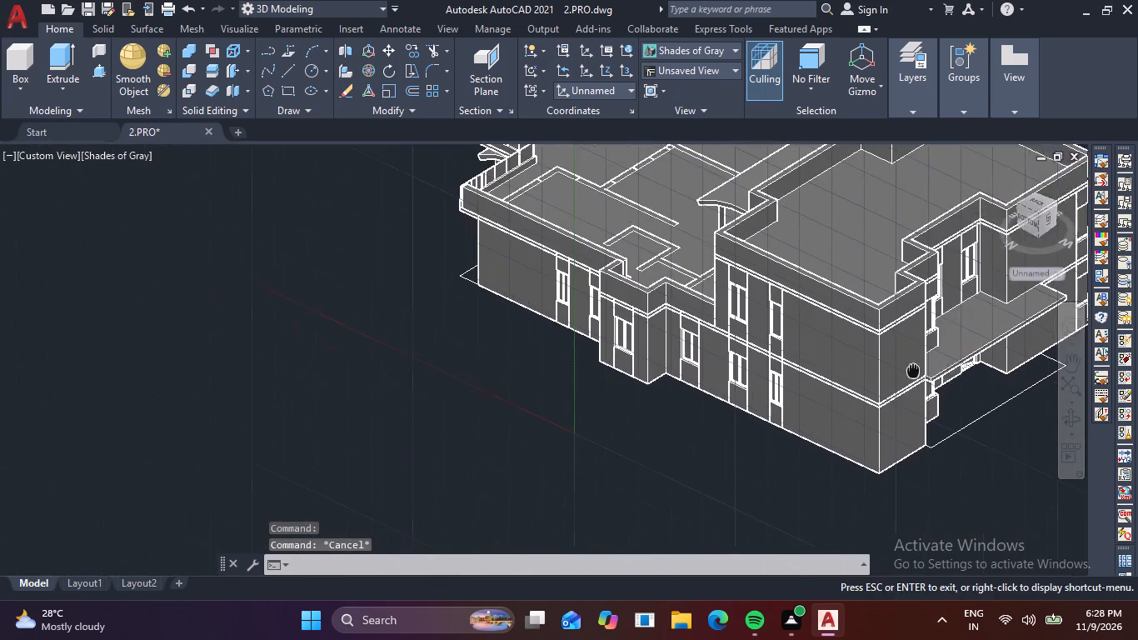
middle_drag(968, 375, 978, 377)
middle_drag(674, 289, 591, 451)
scroll(470, 254, up, 3)
scroll(529, 289, down, 2)
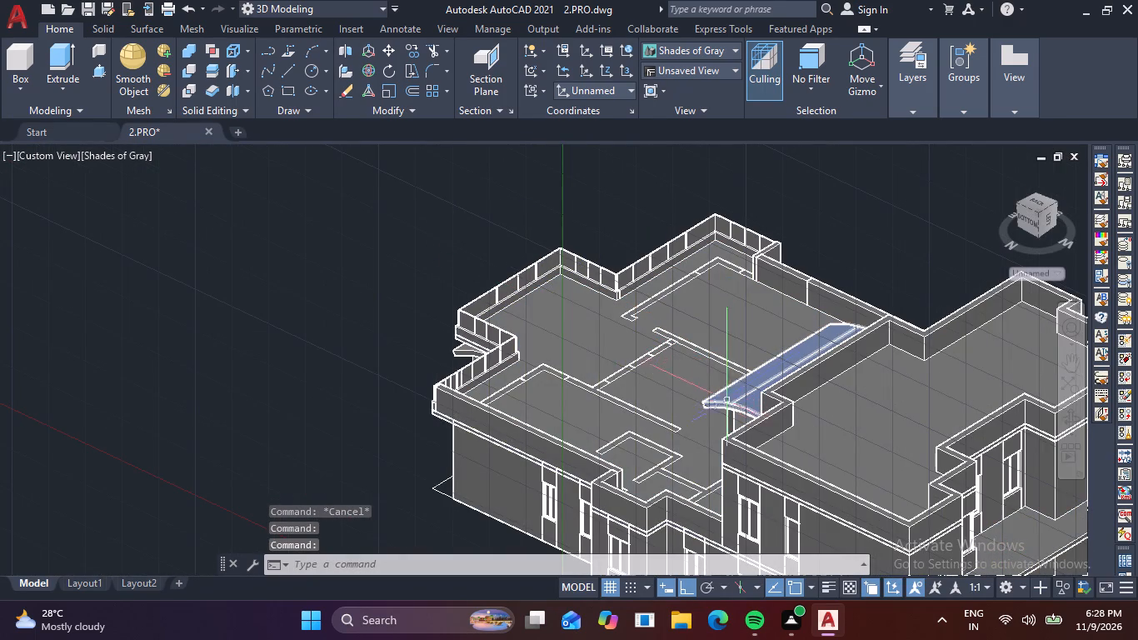
shift+middle_drag(751, 417, 470, 382)
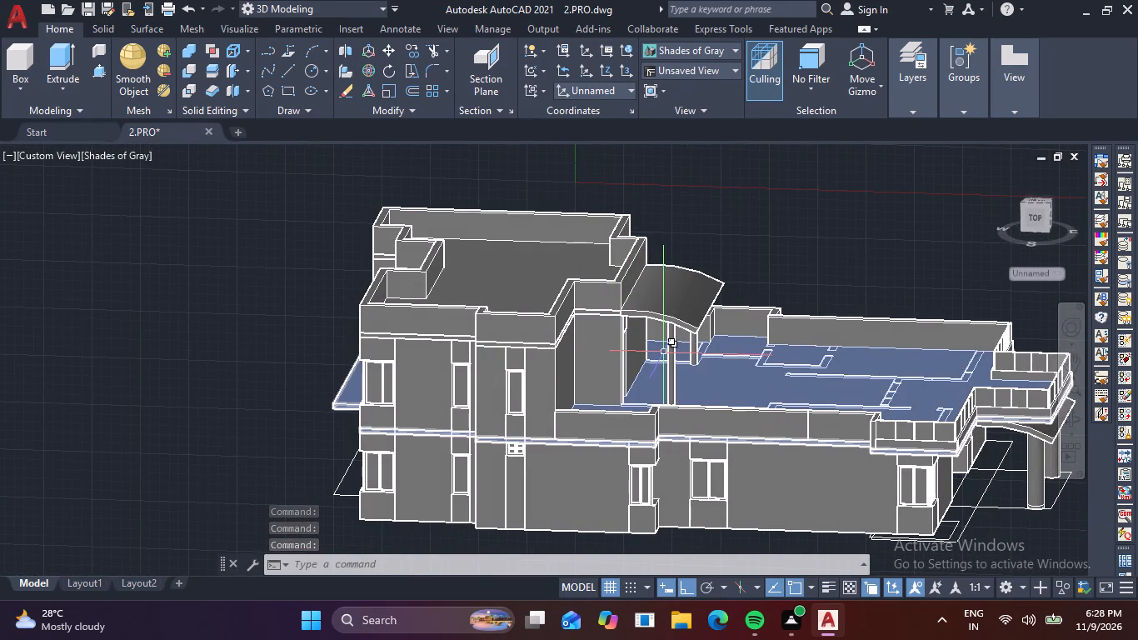
key(Escape)
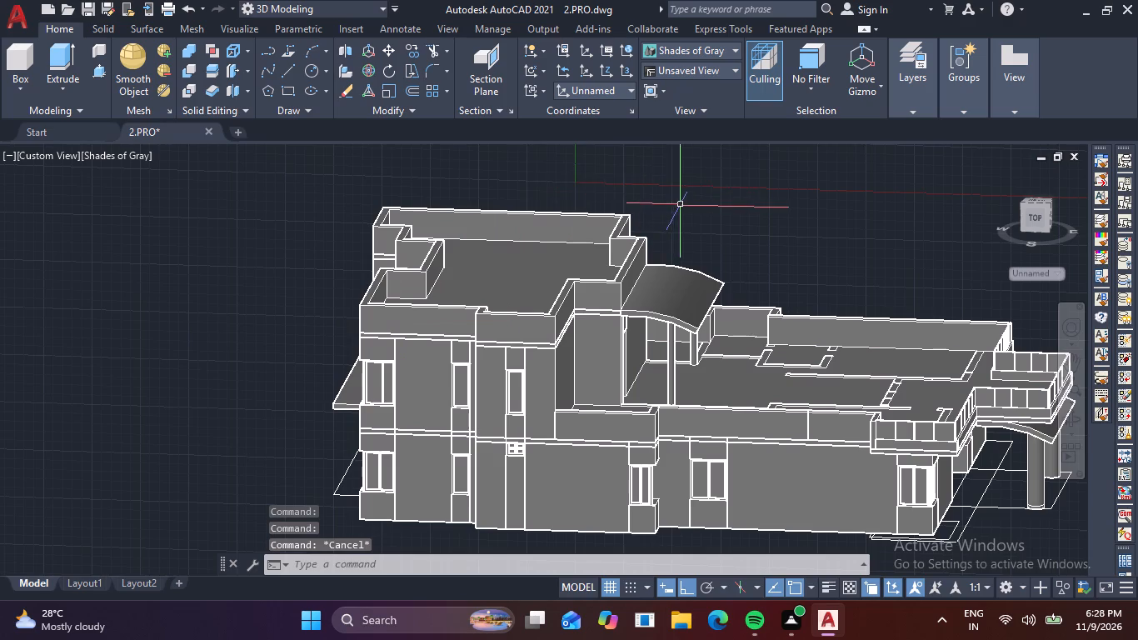
middle_drag(672, 209, 543, 239)
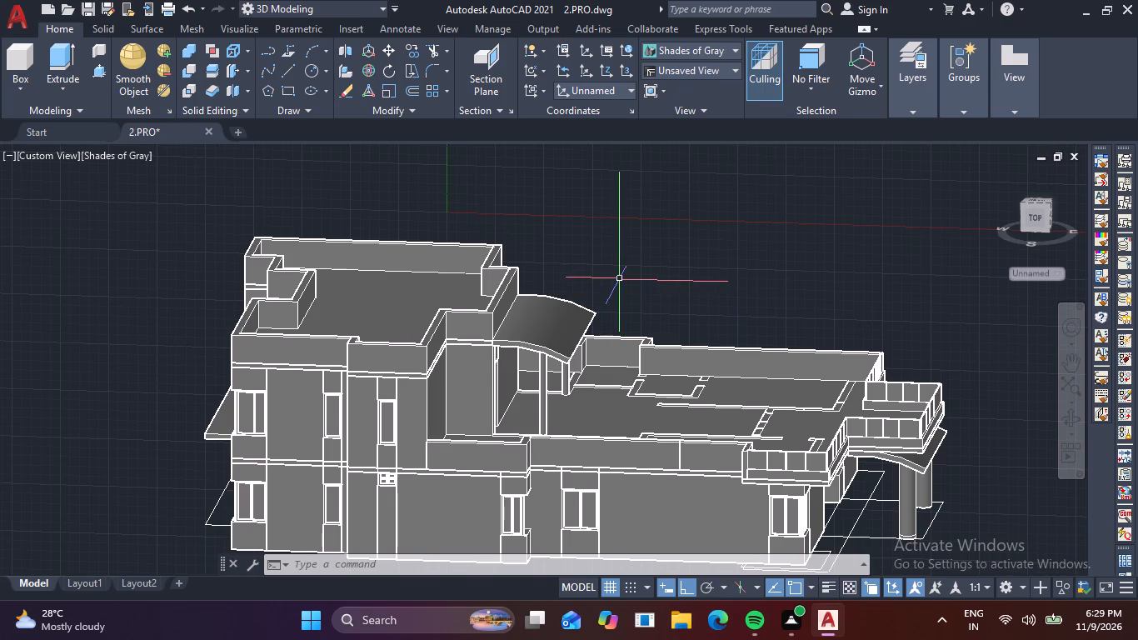
scroll(476, 263, down, 1)
shift+middle_drag(576, 337, 576, 337)
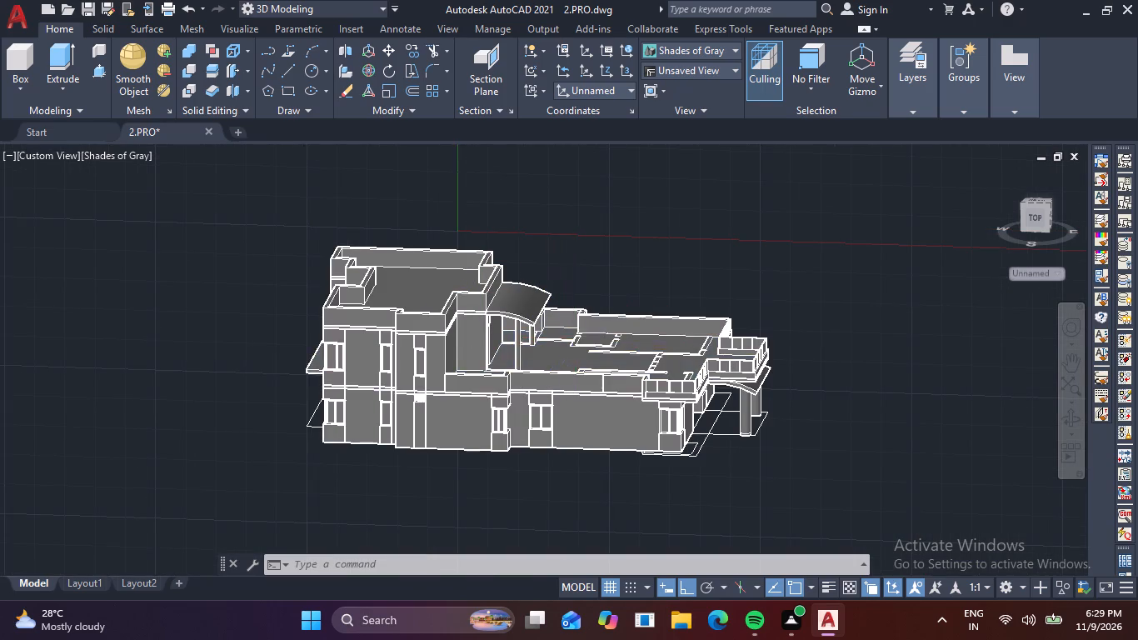
shift+middle_drag(576, 337, 261, 338)
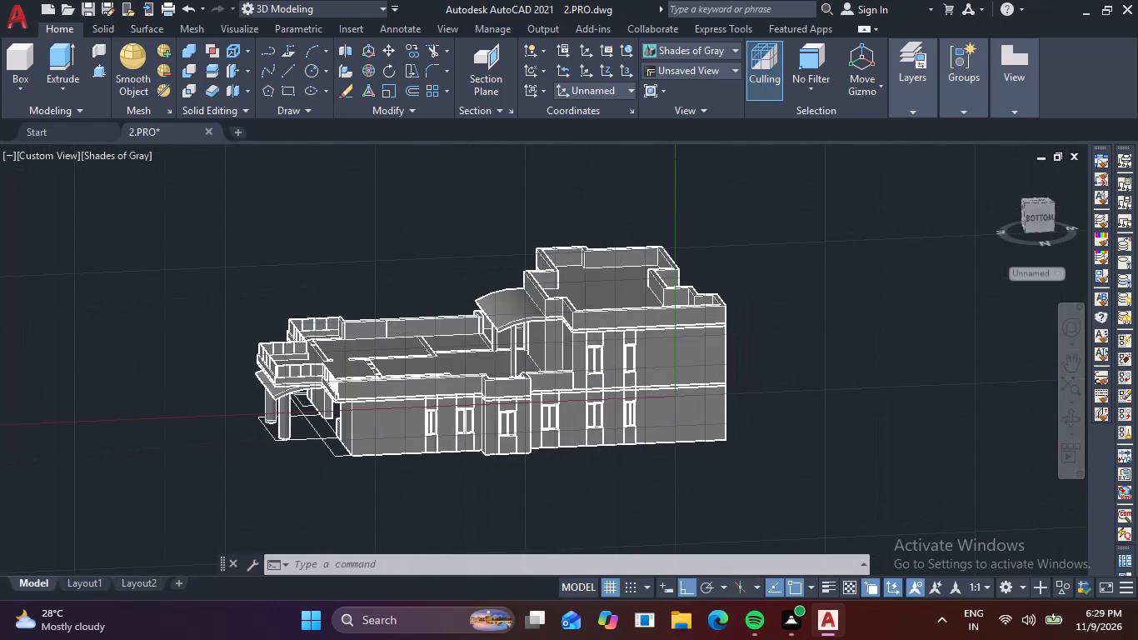
scroll(716, 336, up, 3)
shift+middle_drag(361, 370, 483, 377)
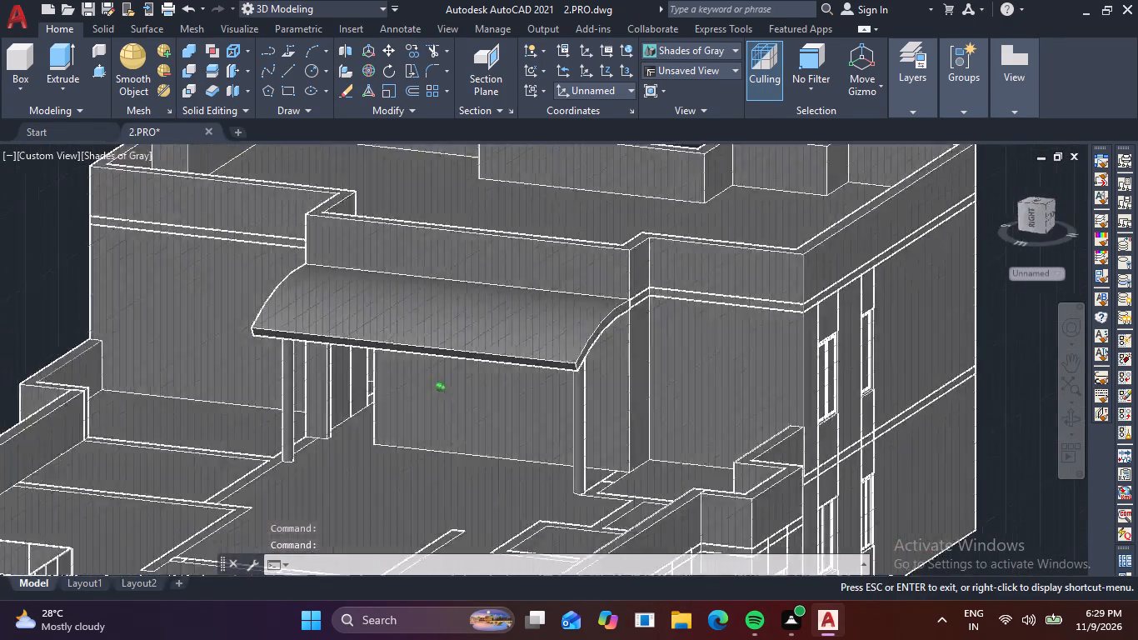
shift+middle_drag(483, 377, 528, 366)
scroll(510, 361, down, 1)
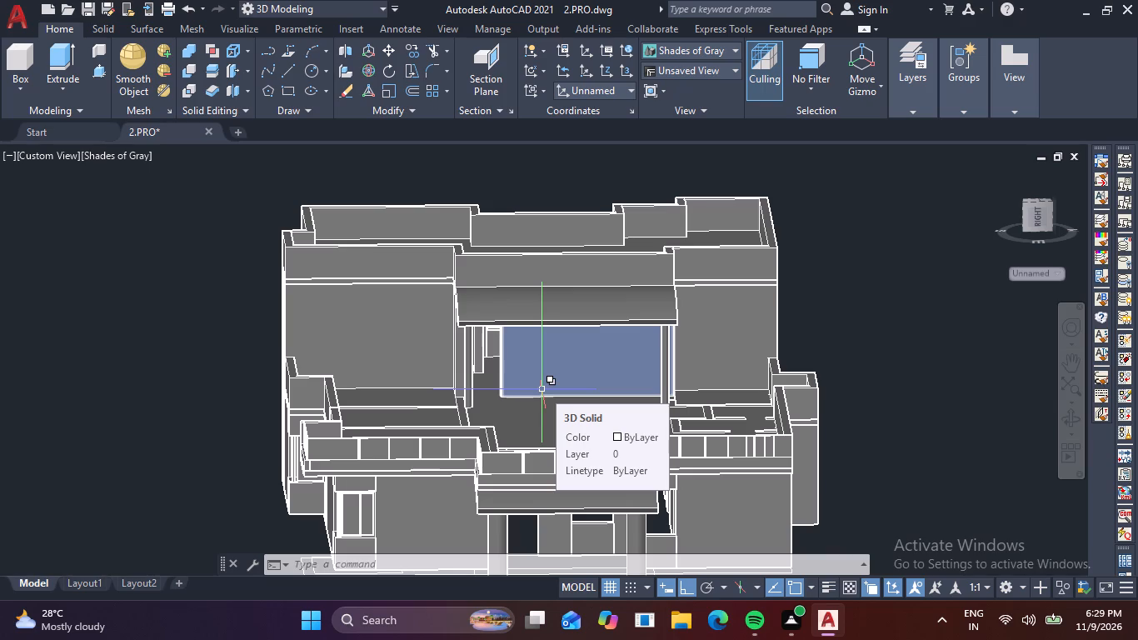
key(Escape)
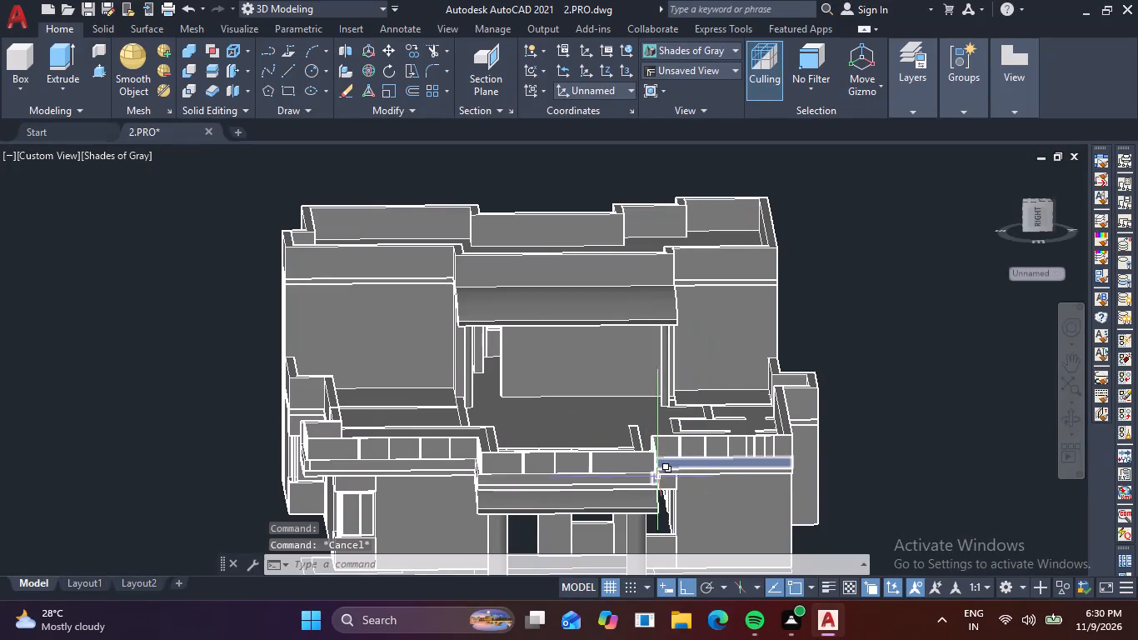
shift+middle_drag(762, 452, 696, 444)
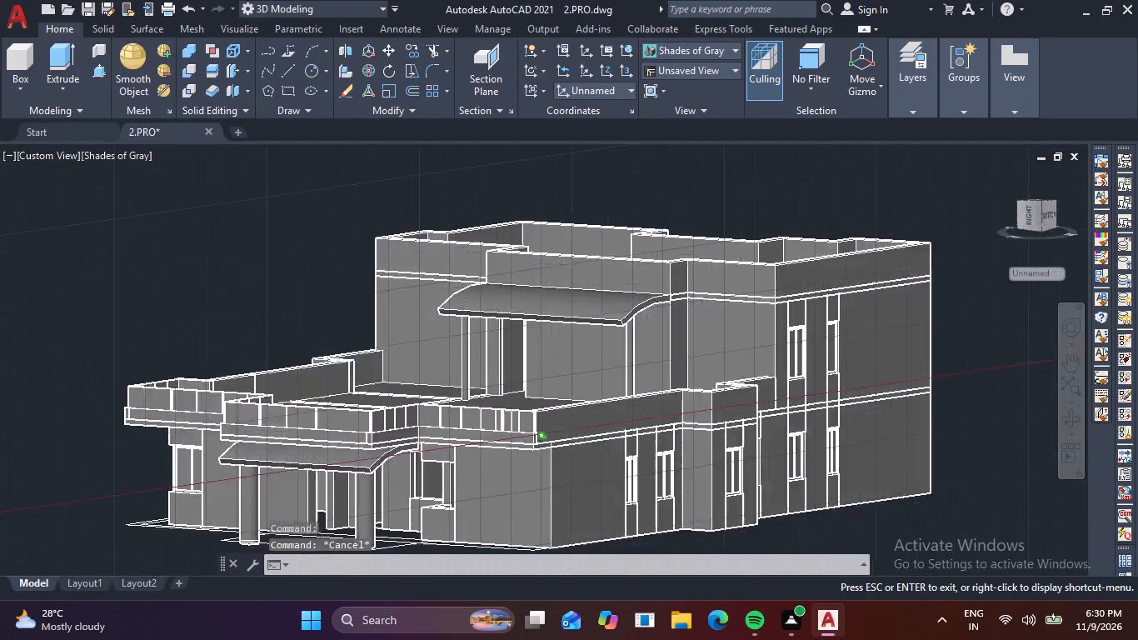
shift+middle_drag(696, 444, 836, 427)
middle_drag(662, 351, 677, 433)
shift+middle_drag(711, 345, 706, 386)
middle_drag(710, 481, 701, 457)
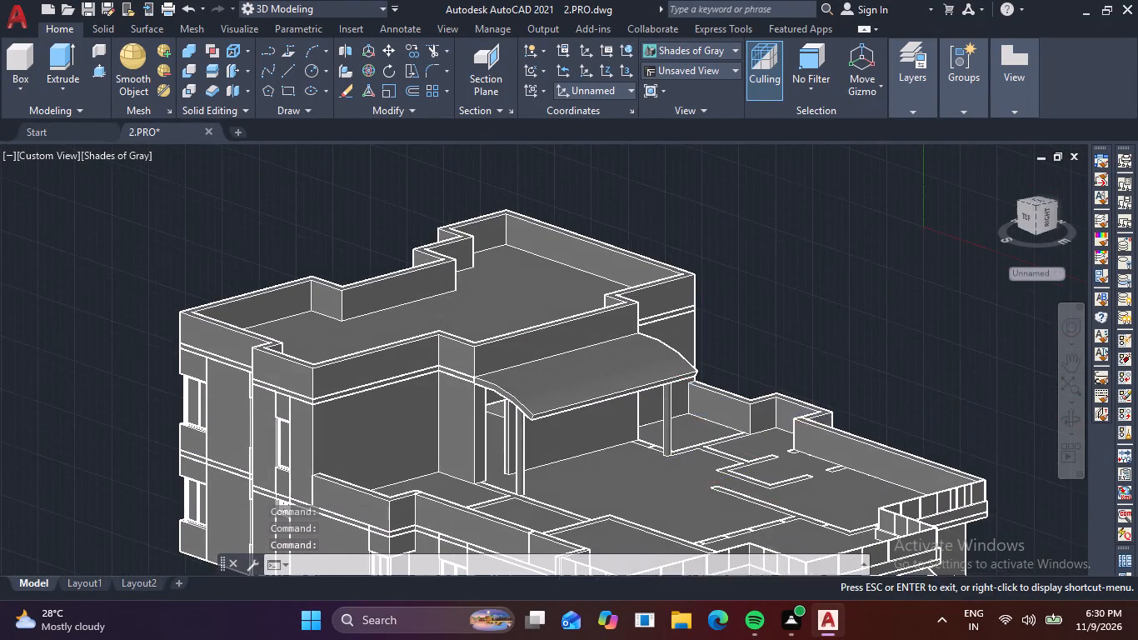
middle_drag(701, 457, 706, 326)
scroll(726, 364, down, 1)
middle_drag(727, 366, 636, 377)
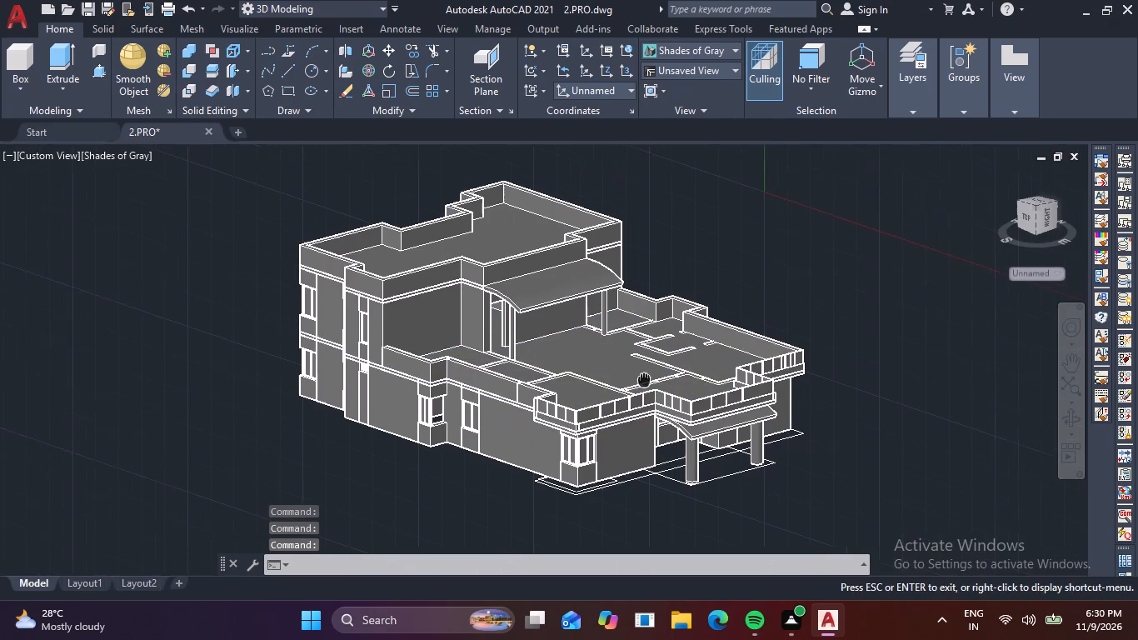
middle_drag(636, 377, 629, 375)
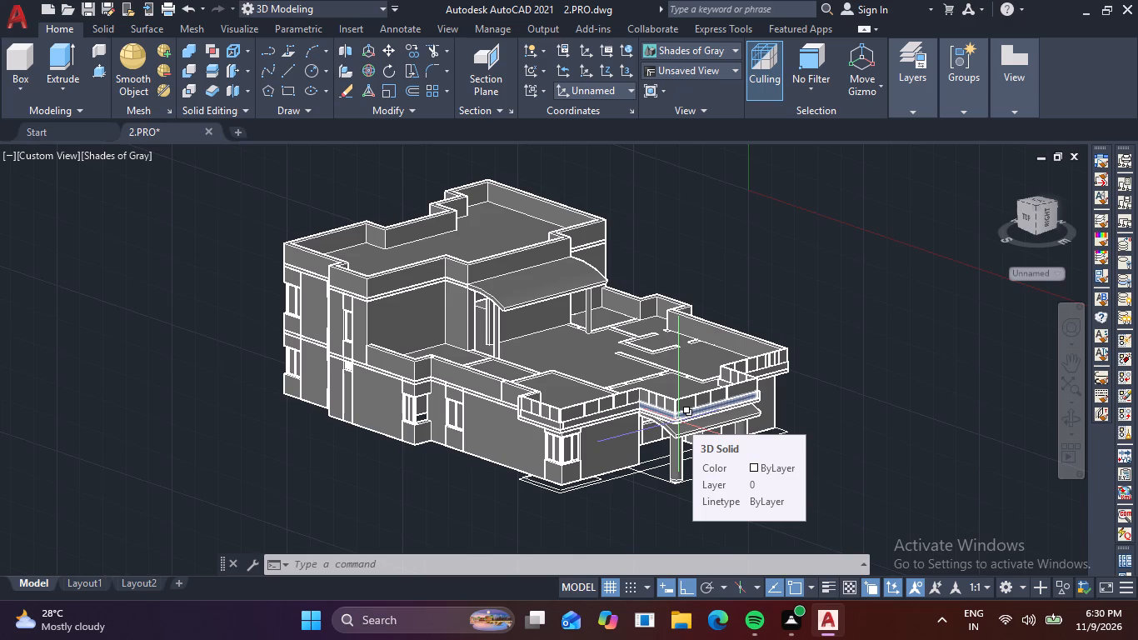
Examine the ground-floor corner projection, focusing on its open side and sill next to the existing two-panel window.
scroll(488, 295, up, 2)
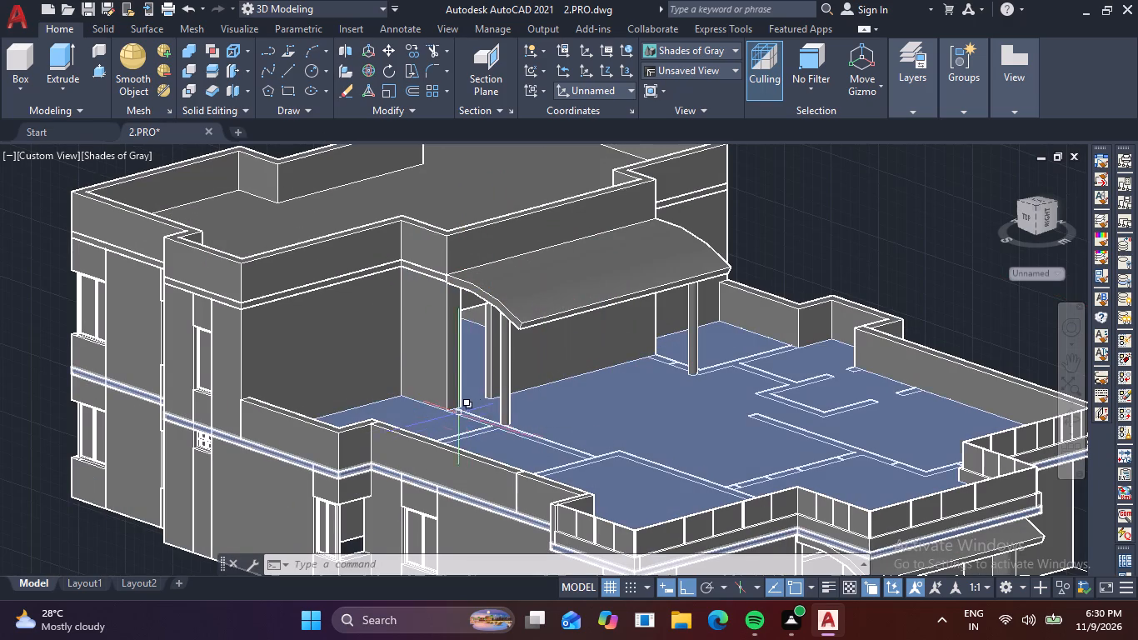
middle_drag(410, 467, 347, 326)
scroll(289, 381, up, 3)
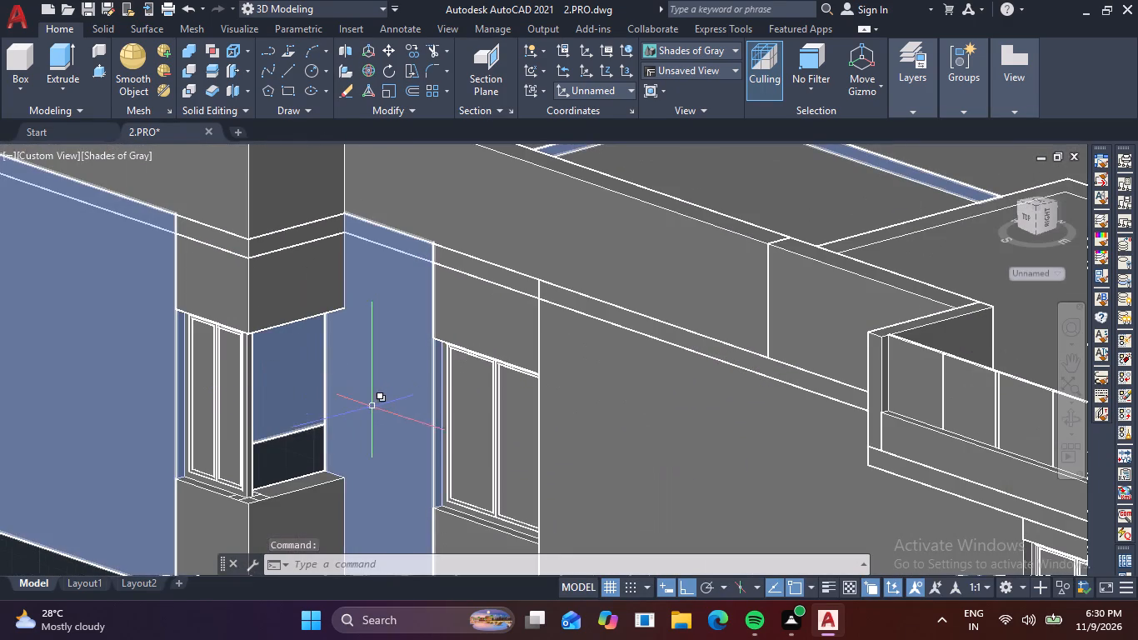
shift+middle_drag(376, 412, 340, 406)
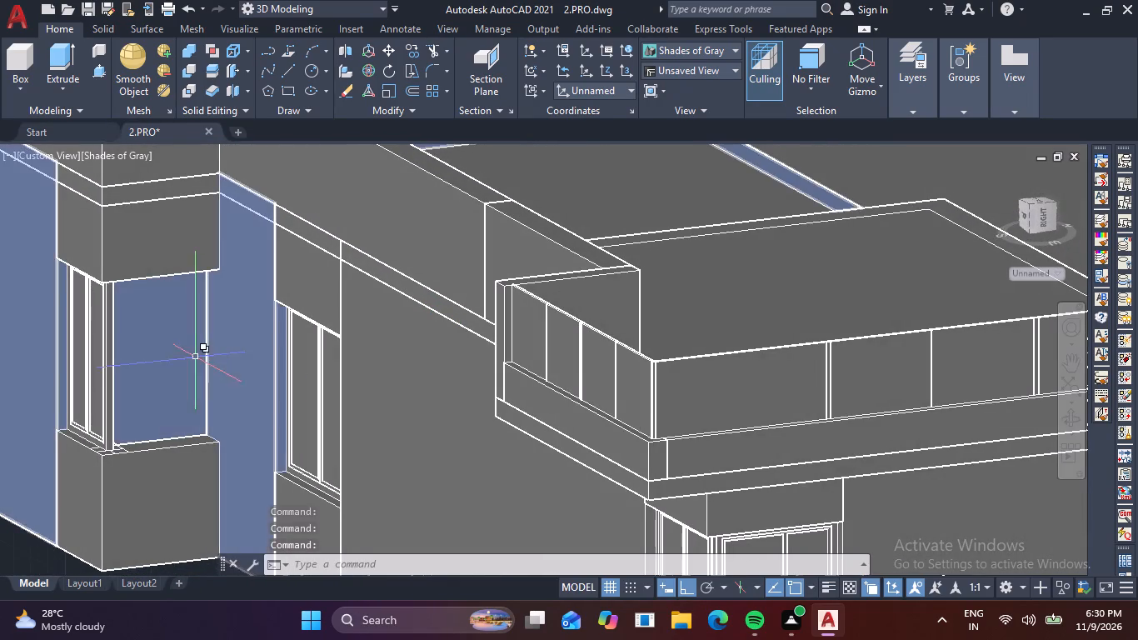
scroll(178, 340, up, 3)
middle_drag(187, 292, 322, 335)
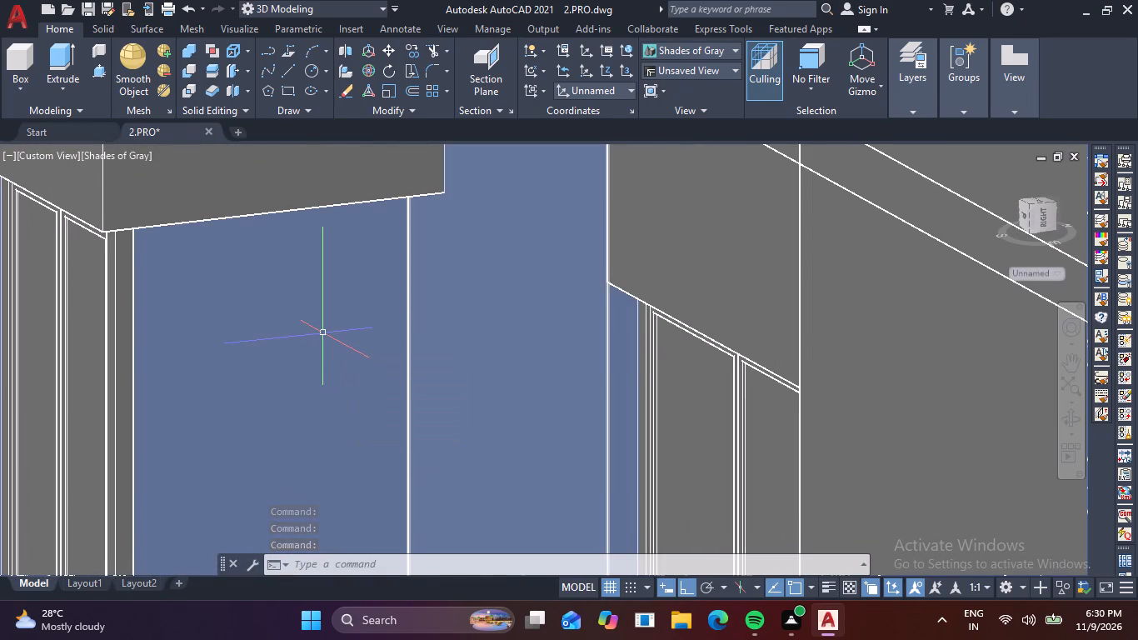
key(Escape)
key(Escape)
scroll(388, 261, down, 2)
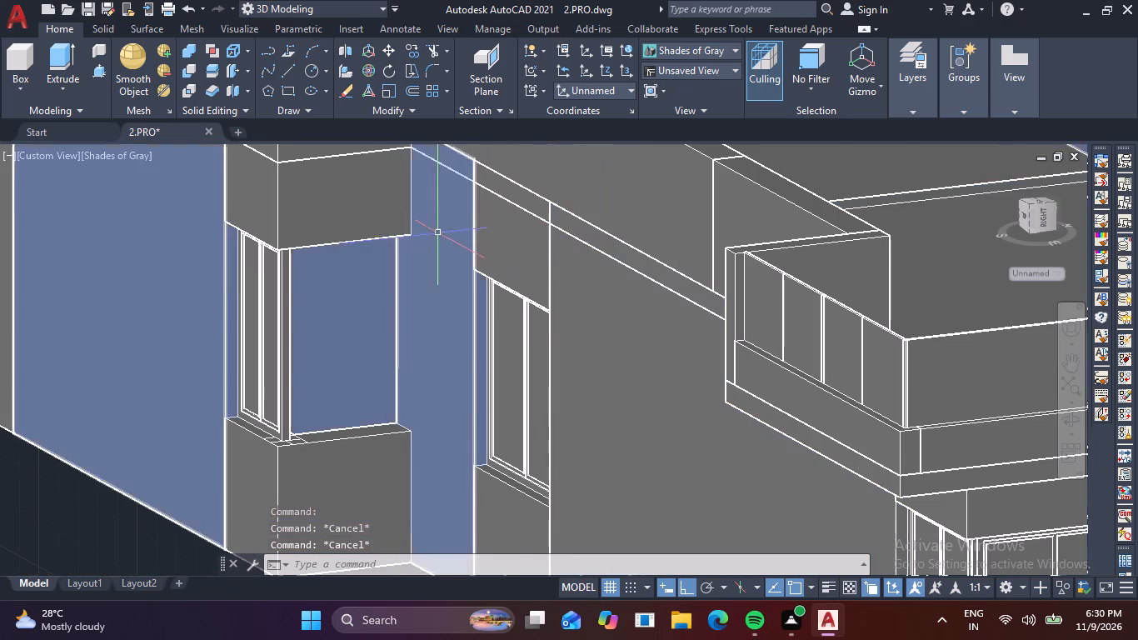
scroll(422, 205, up, 1)
scroll(418, 274, up, 2)
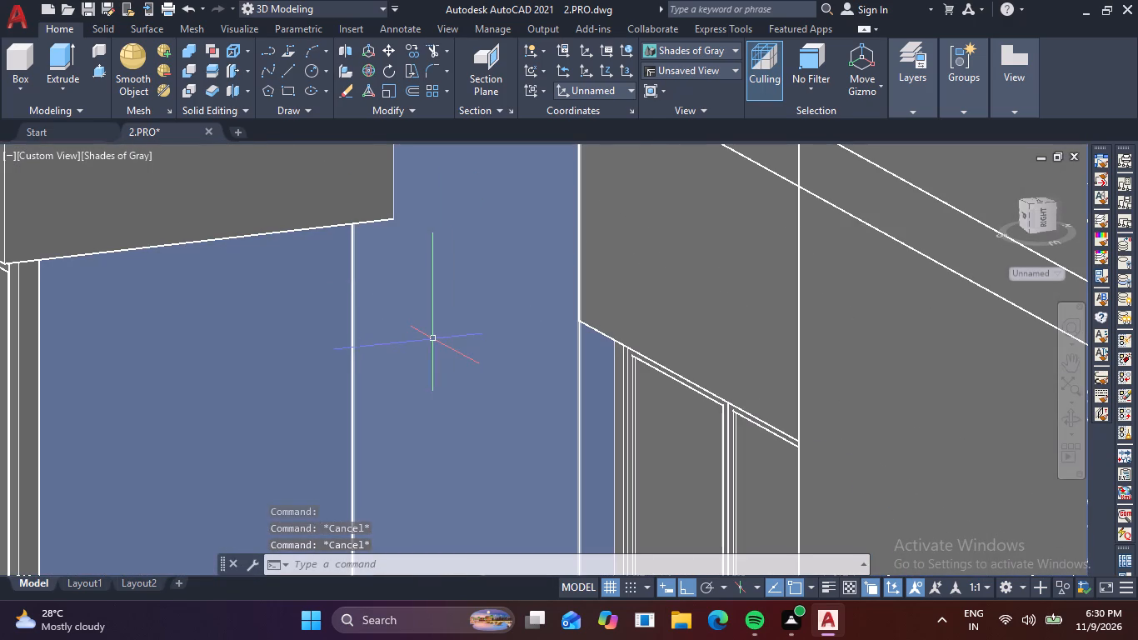
shift+middle_drag(428, 342, 451, 349)
scroll(550, 362, down, 1)
middle_drag(609, 408, 350, 212)
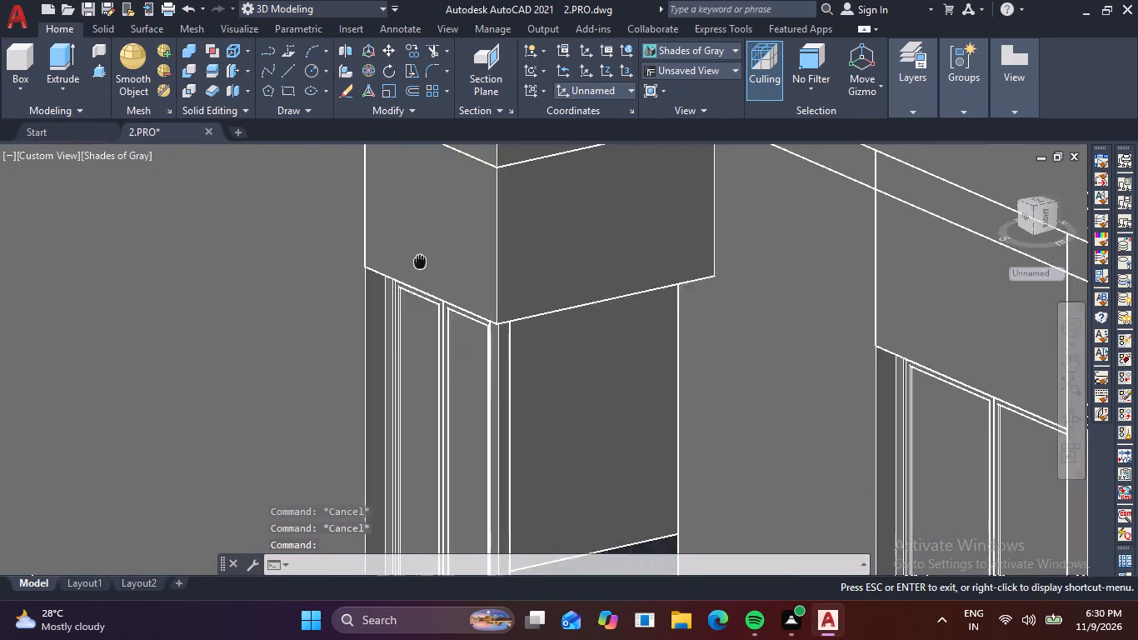
middle_drag(350, 212, 344, 207)
middle_drag(471, 365, 364, 188)
scroll(325, 434, up, 4)
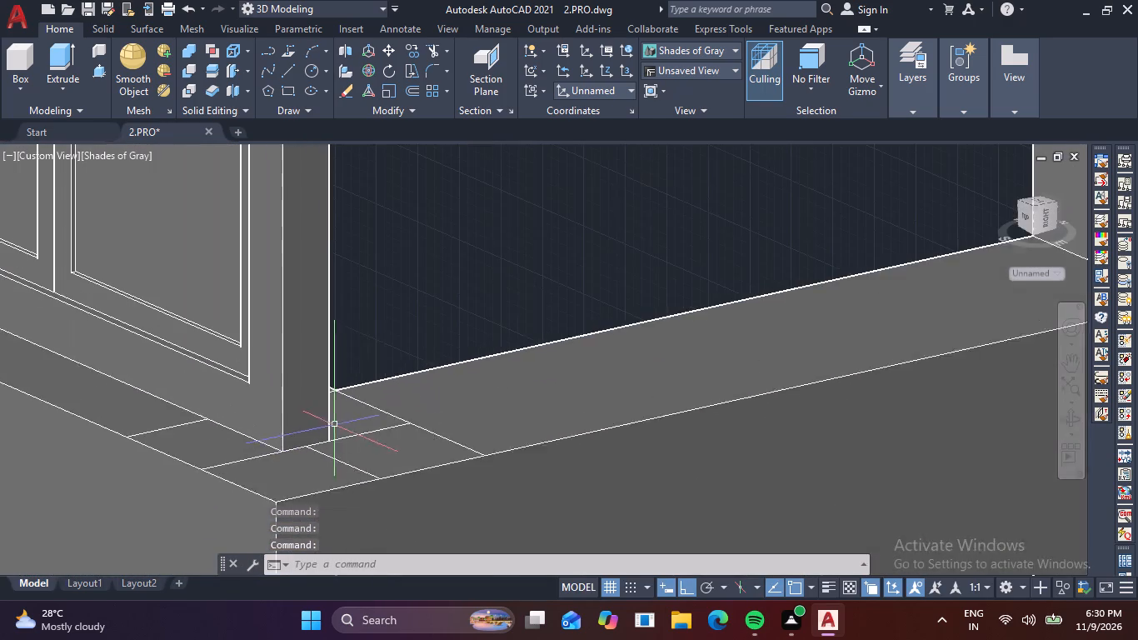
scroll(592, 307, down, 2)
middle_drag(564, 339, 402, 453)
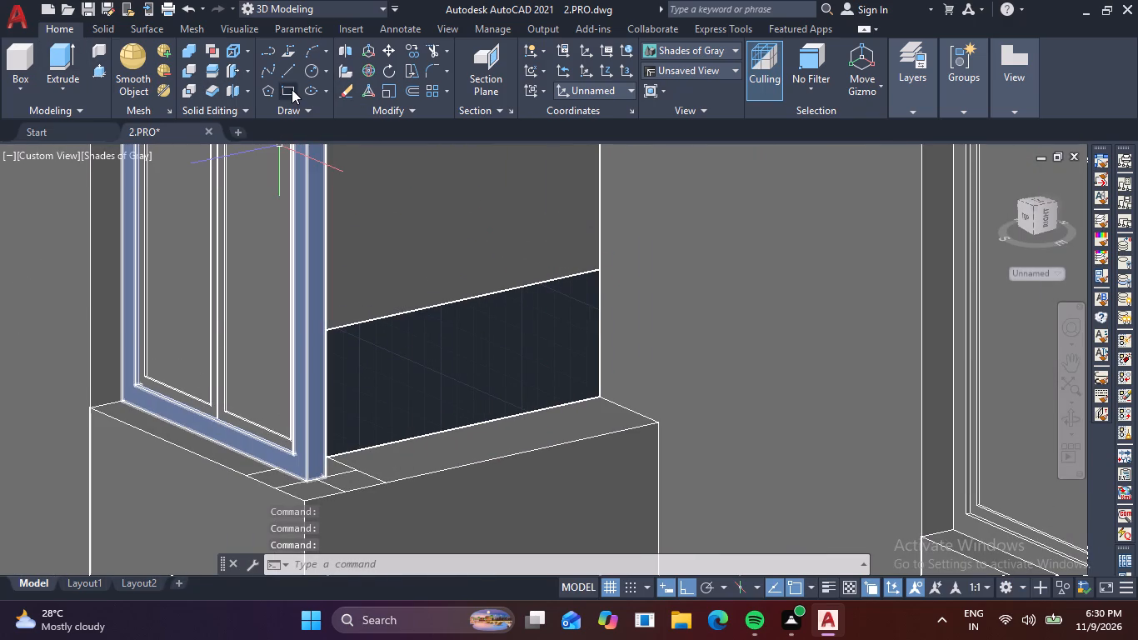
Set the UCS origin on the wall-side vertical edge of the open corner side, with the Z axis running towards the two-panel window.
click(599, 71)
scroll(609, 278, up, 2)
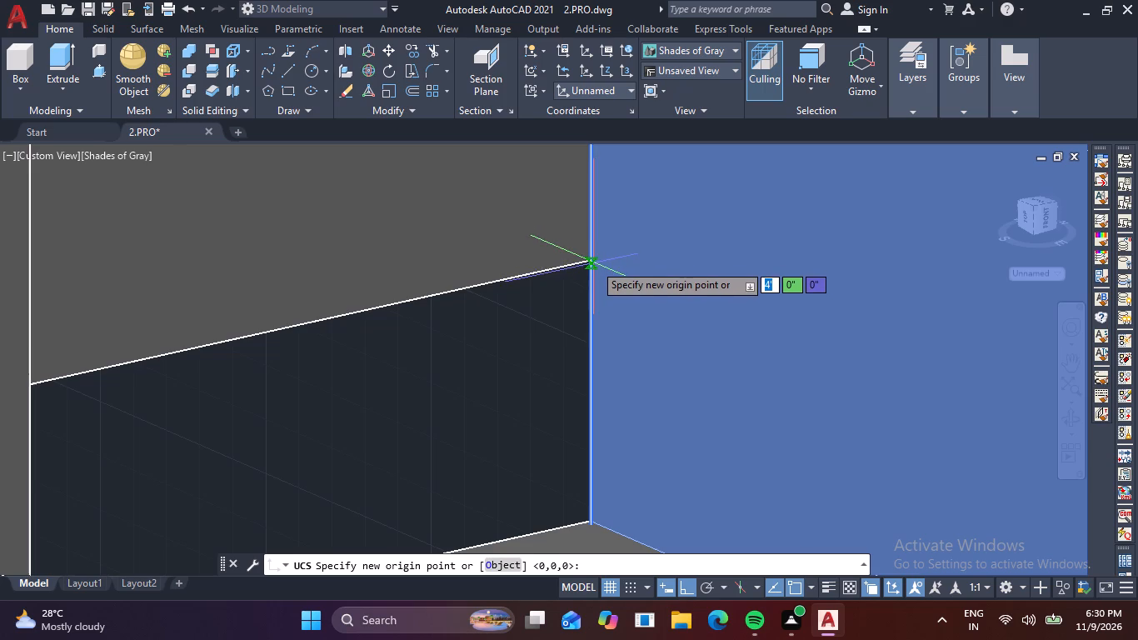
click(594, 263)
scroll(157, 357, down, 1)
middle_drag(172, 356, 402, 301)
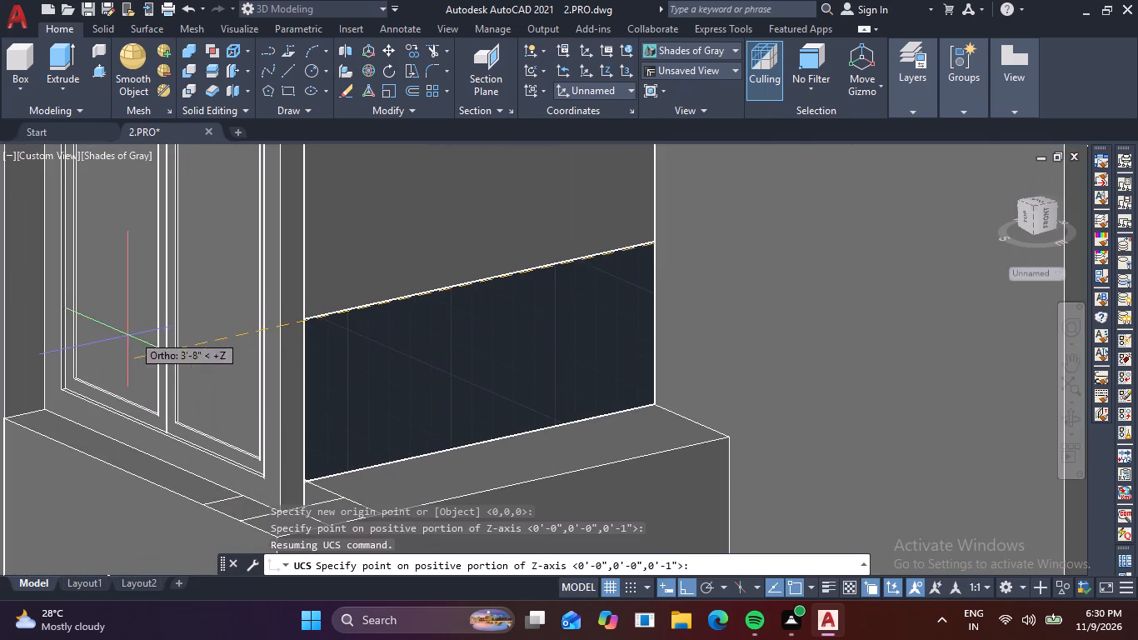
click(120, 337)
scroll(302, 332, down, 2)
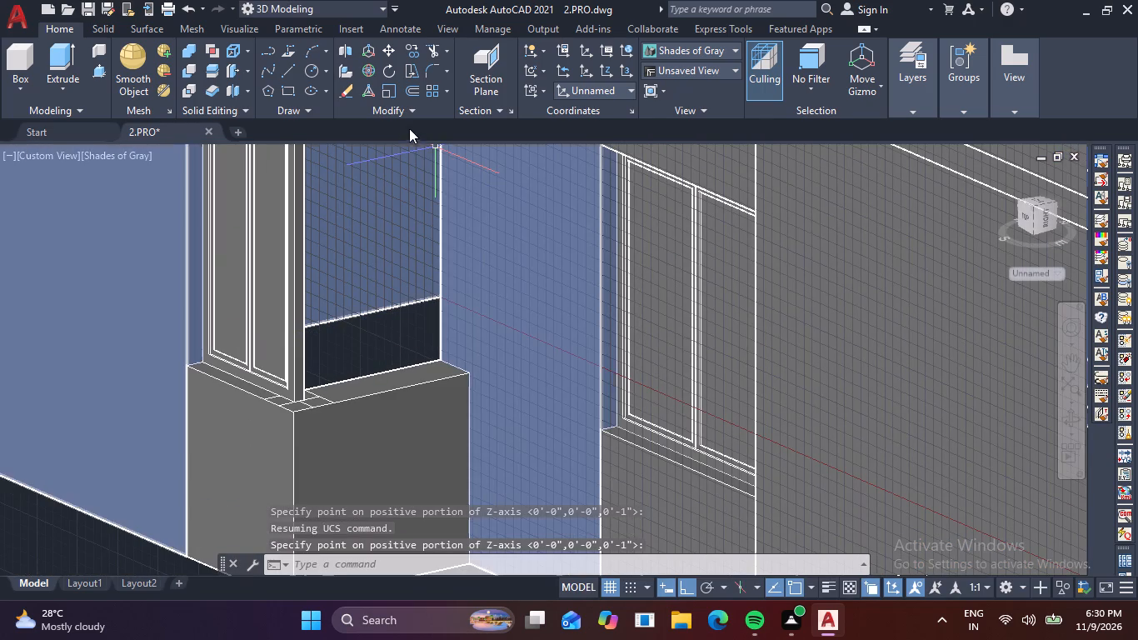
Set the UCS origin on the opening's wall-side vertical edge, with the Z axis perpendicular to the open side, along the adjoining facade.
click(597, 70)
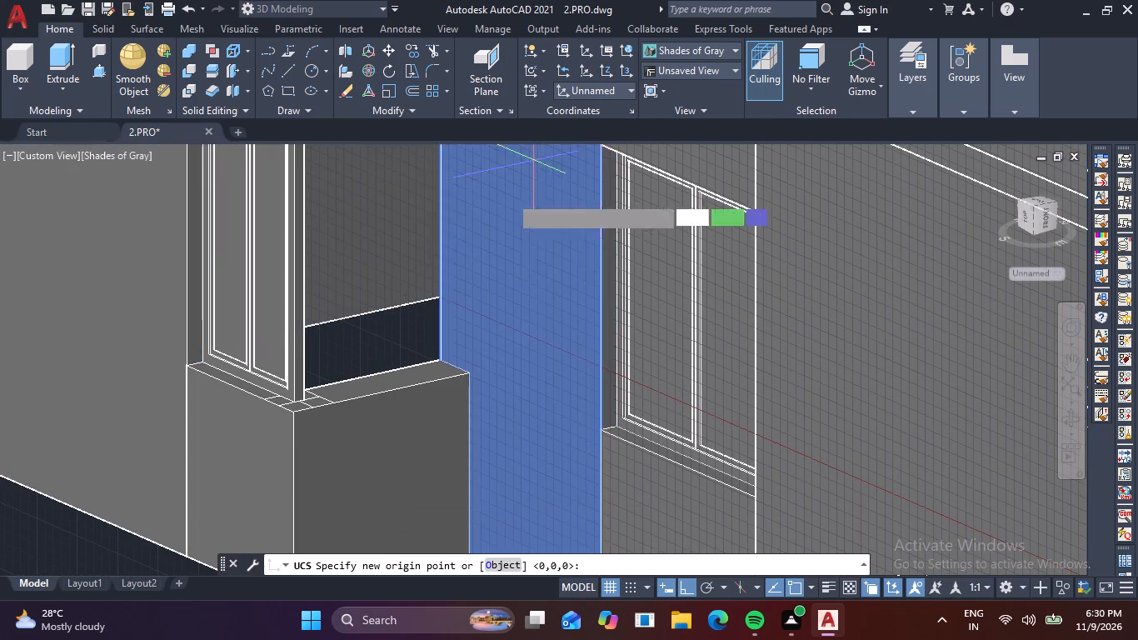
scroll(467, 260, up, 3)
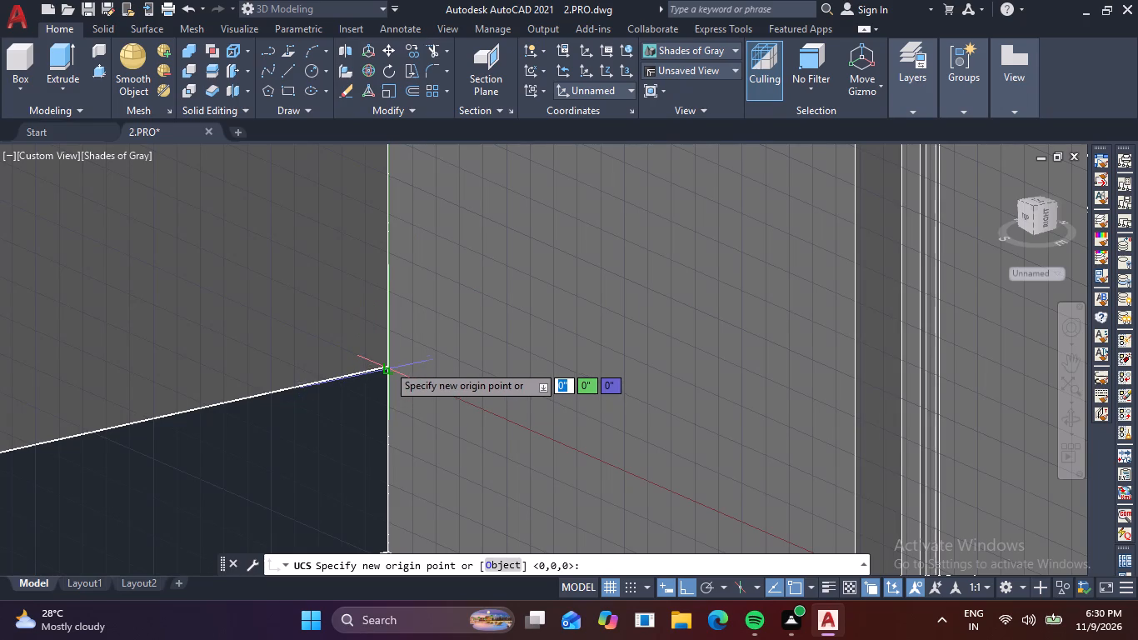
click(387, 364)
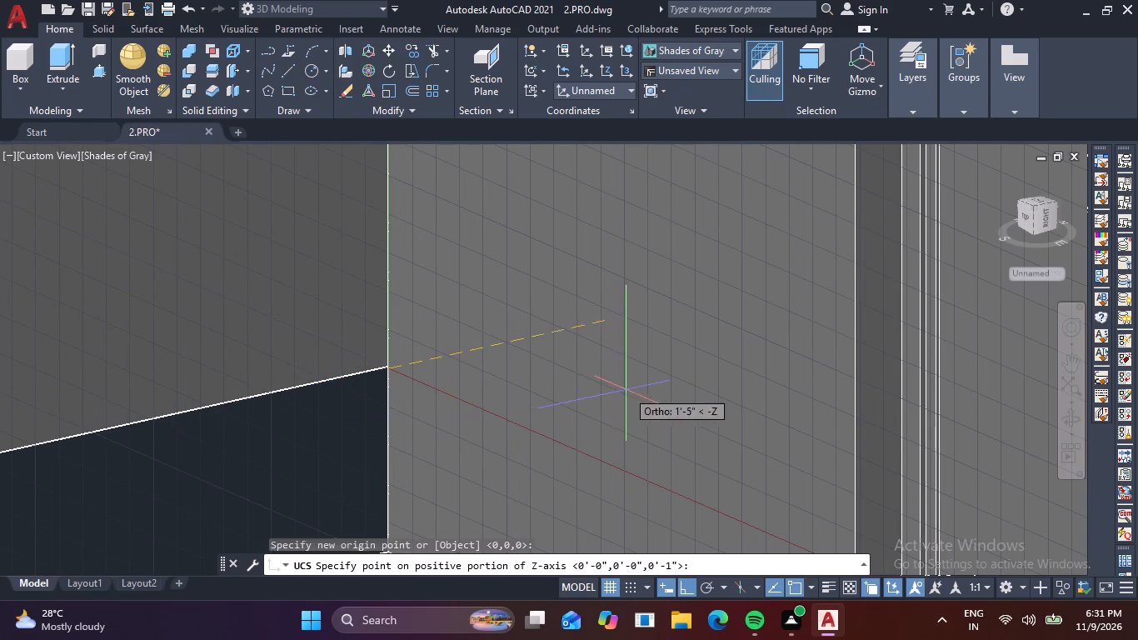
click(594, 446)
scroll(550, 370, down, 1)
middle_drag(550, 370, 587, 292)
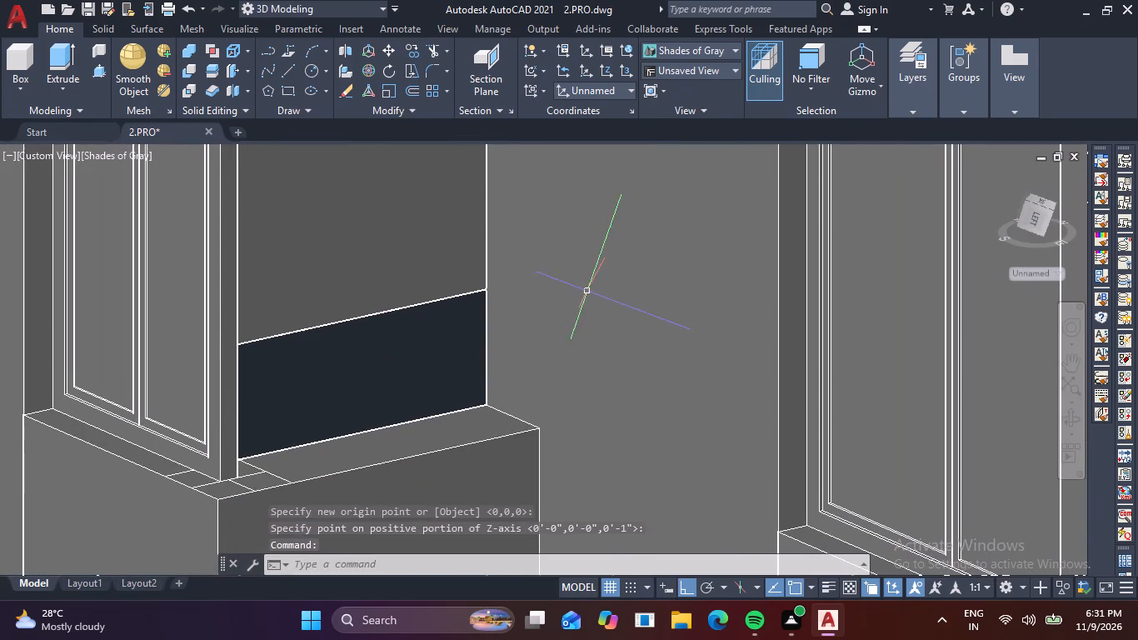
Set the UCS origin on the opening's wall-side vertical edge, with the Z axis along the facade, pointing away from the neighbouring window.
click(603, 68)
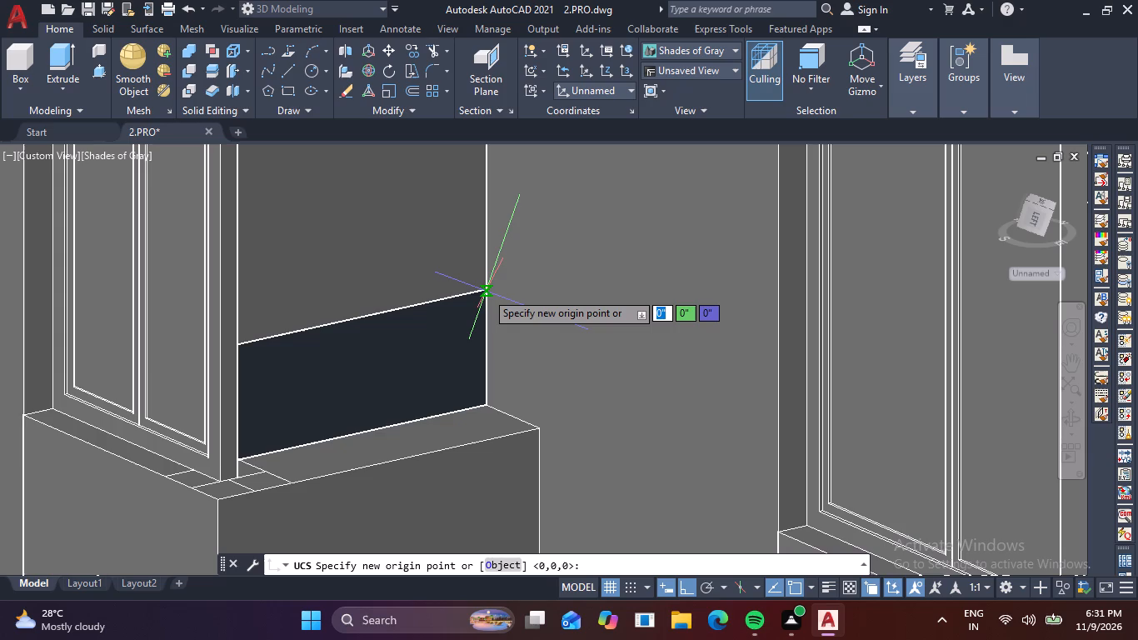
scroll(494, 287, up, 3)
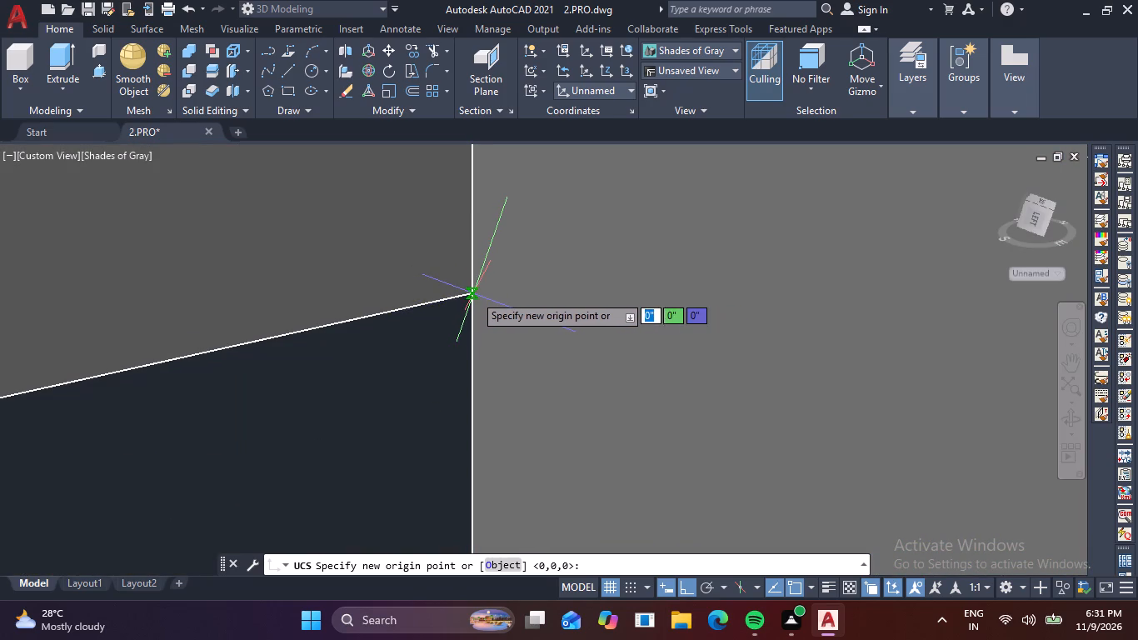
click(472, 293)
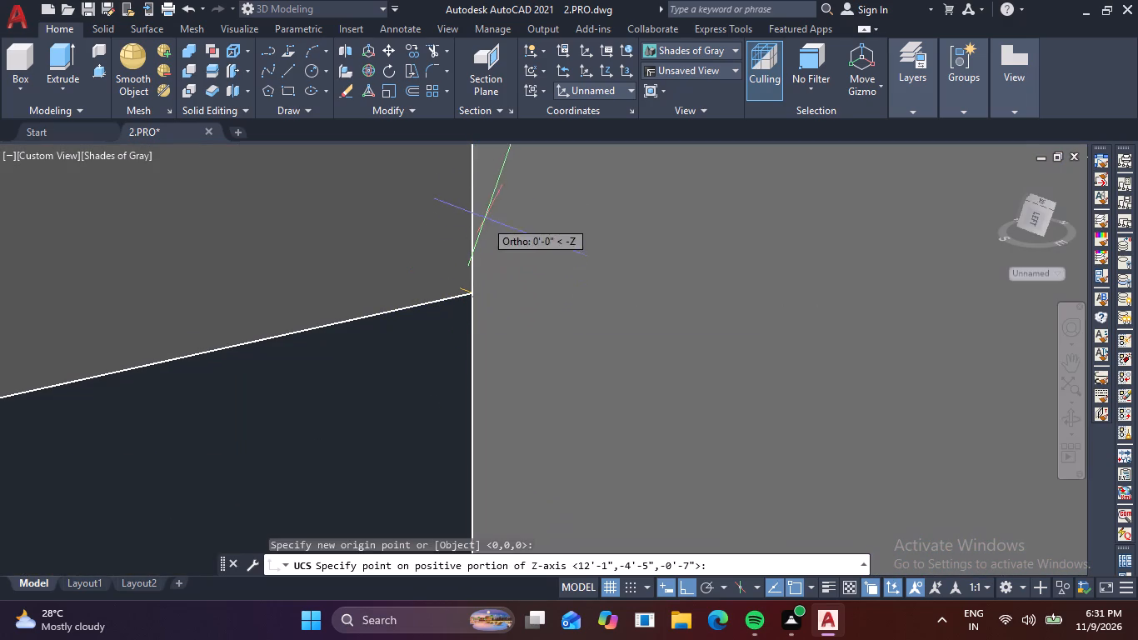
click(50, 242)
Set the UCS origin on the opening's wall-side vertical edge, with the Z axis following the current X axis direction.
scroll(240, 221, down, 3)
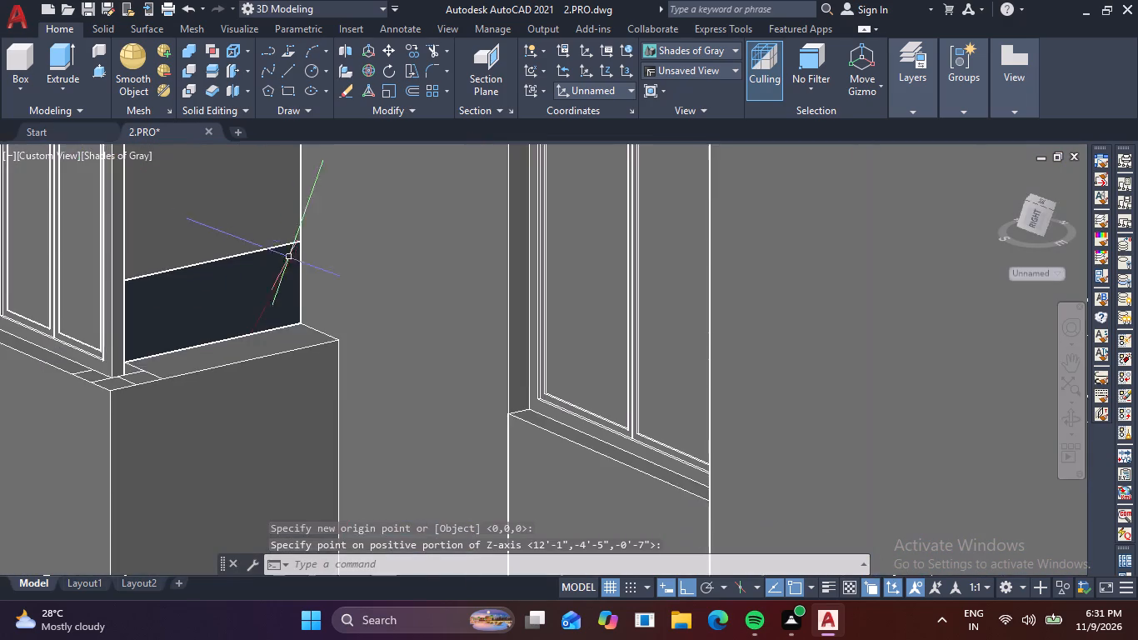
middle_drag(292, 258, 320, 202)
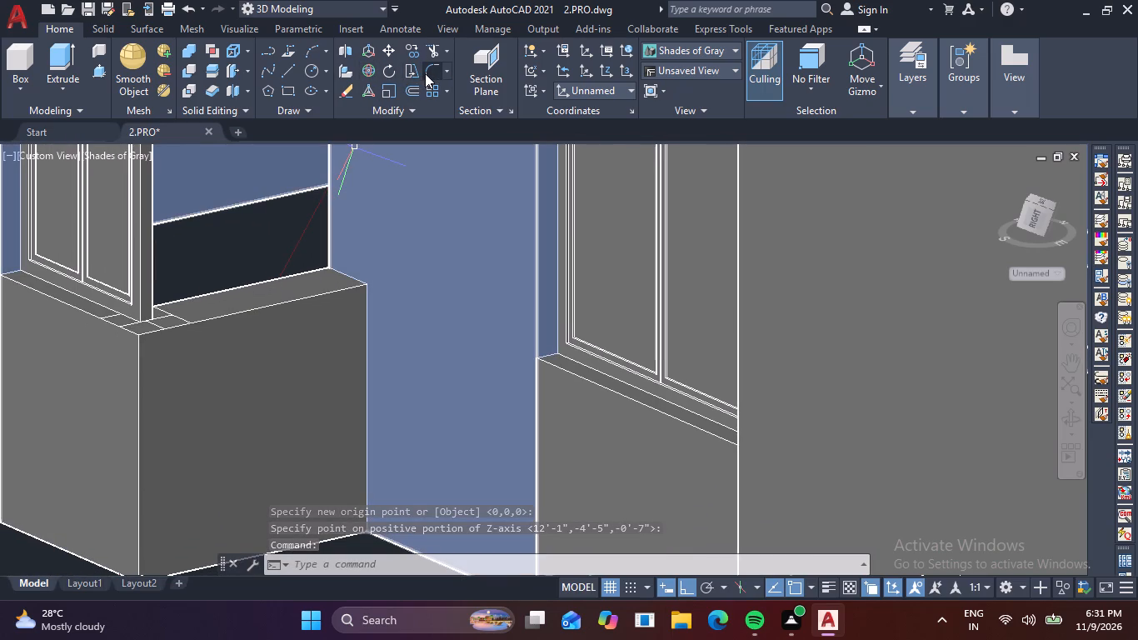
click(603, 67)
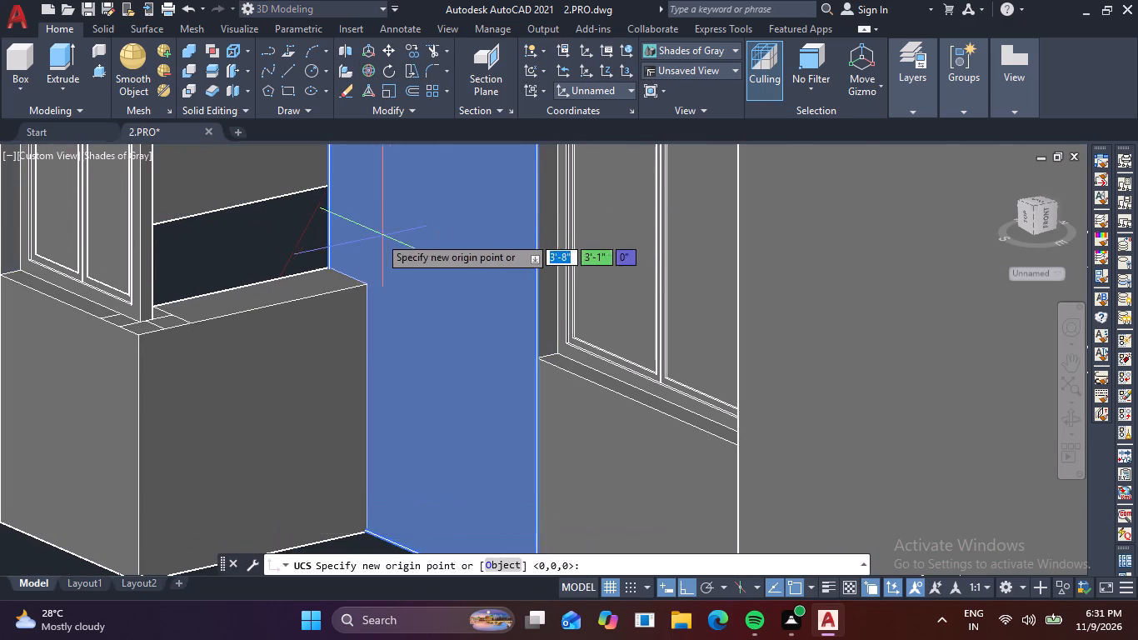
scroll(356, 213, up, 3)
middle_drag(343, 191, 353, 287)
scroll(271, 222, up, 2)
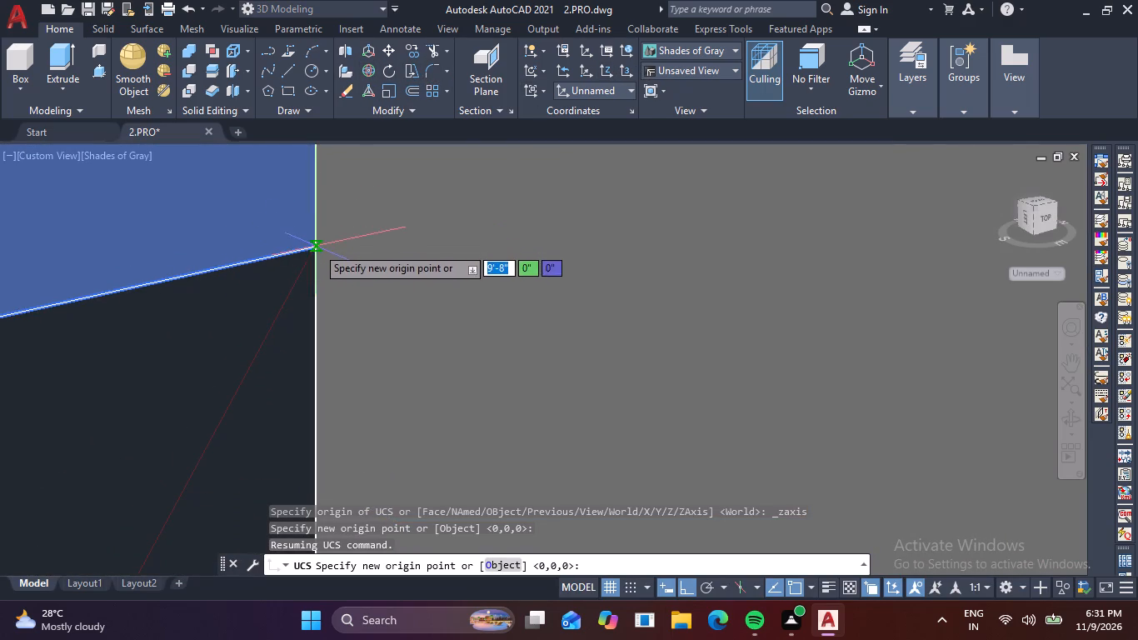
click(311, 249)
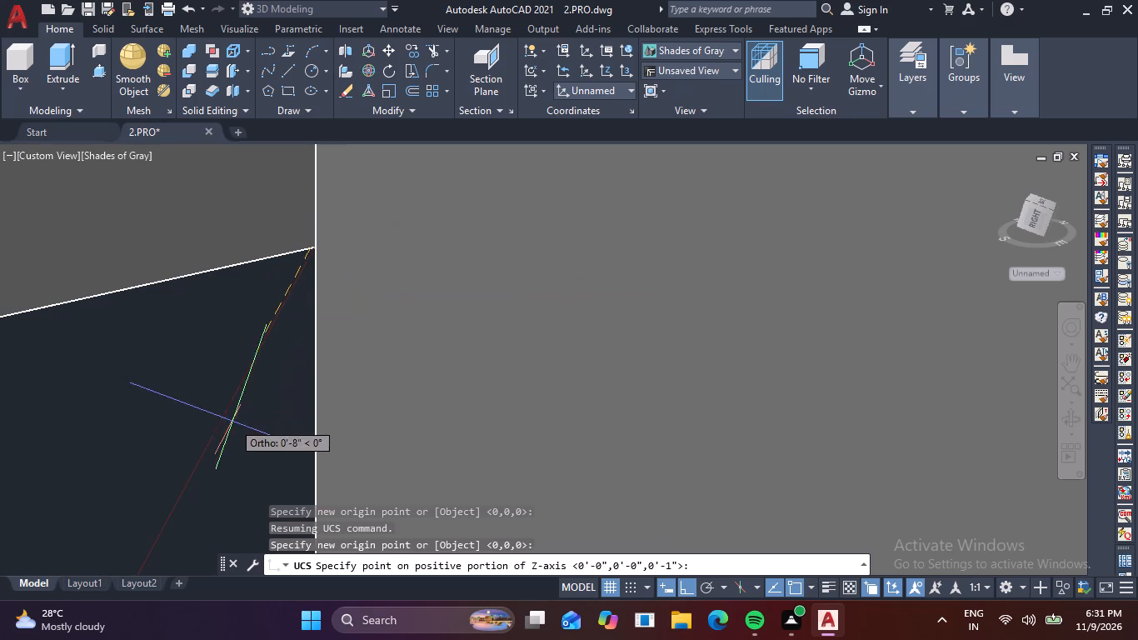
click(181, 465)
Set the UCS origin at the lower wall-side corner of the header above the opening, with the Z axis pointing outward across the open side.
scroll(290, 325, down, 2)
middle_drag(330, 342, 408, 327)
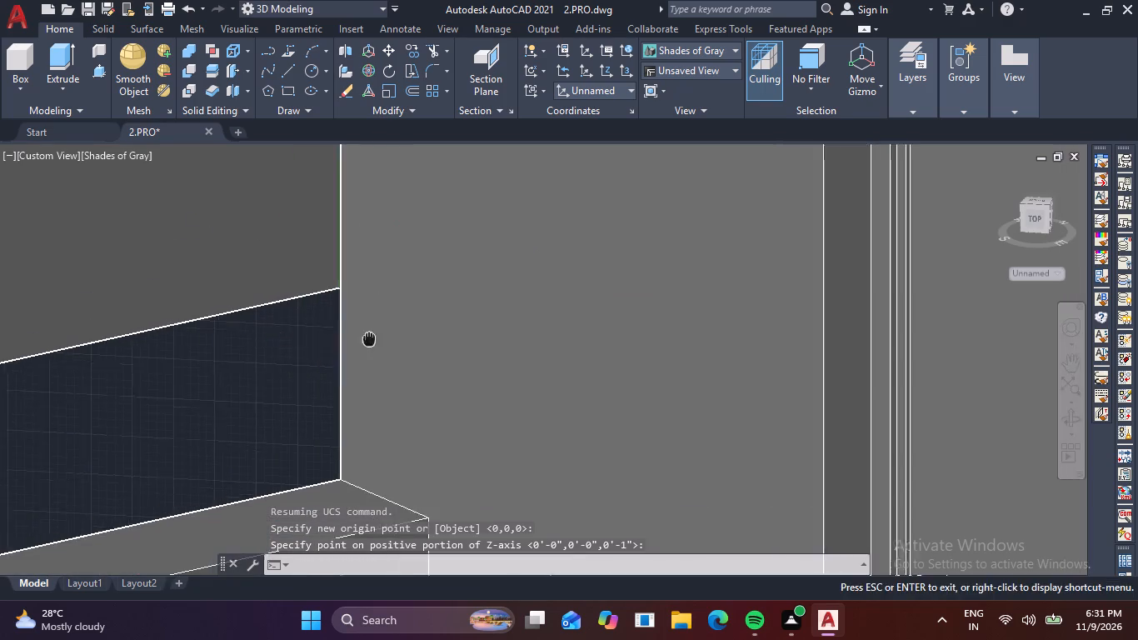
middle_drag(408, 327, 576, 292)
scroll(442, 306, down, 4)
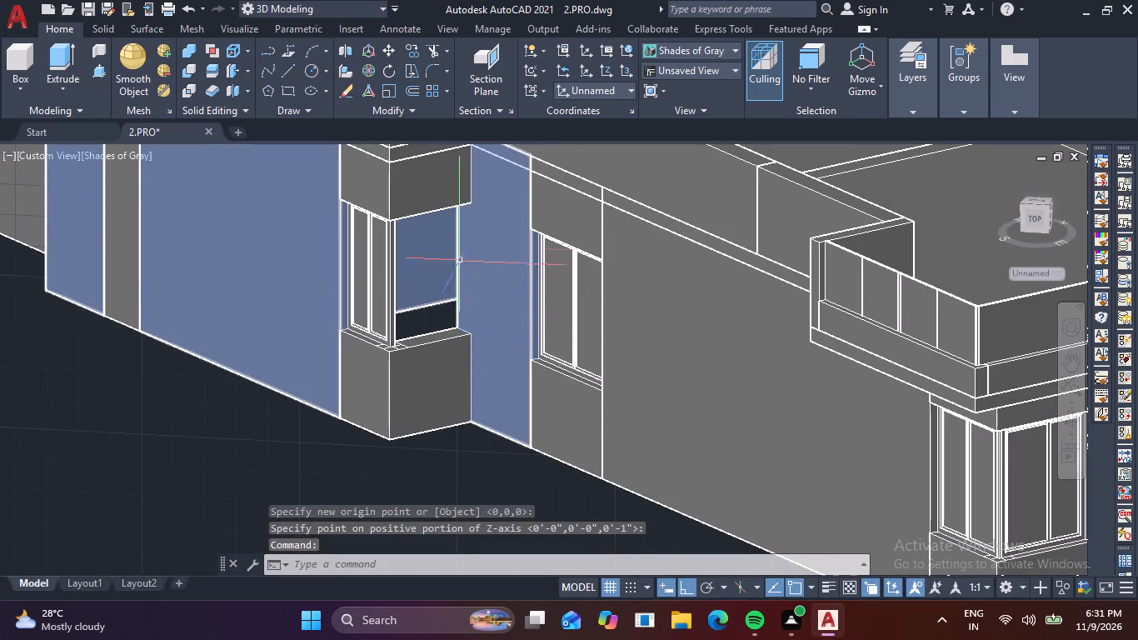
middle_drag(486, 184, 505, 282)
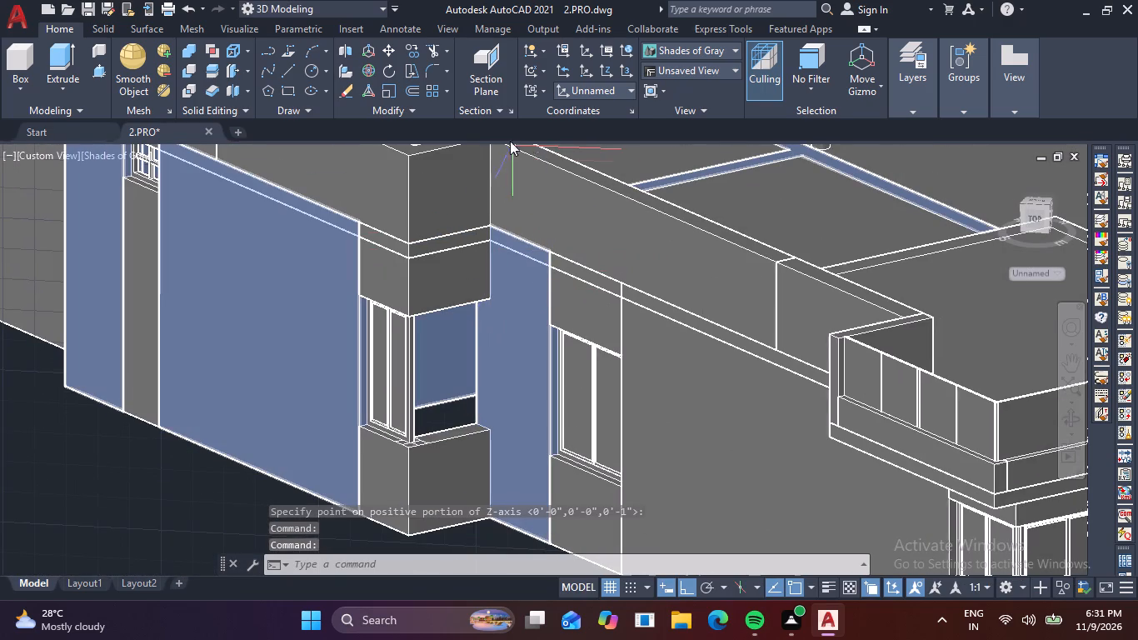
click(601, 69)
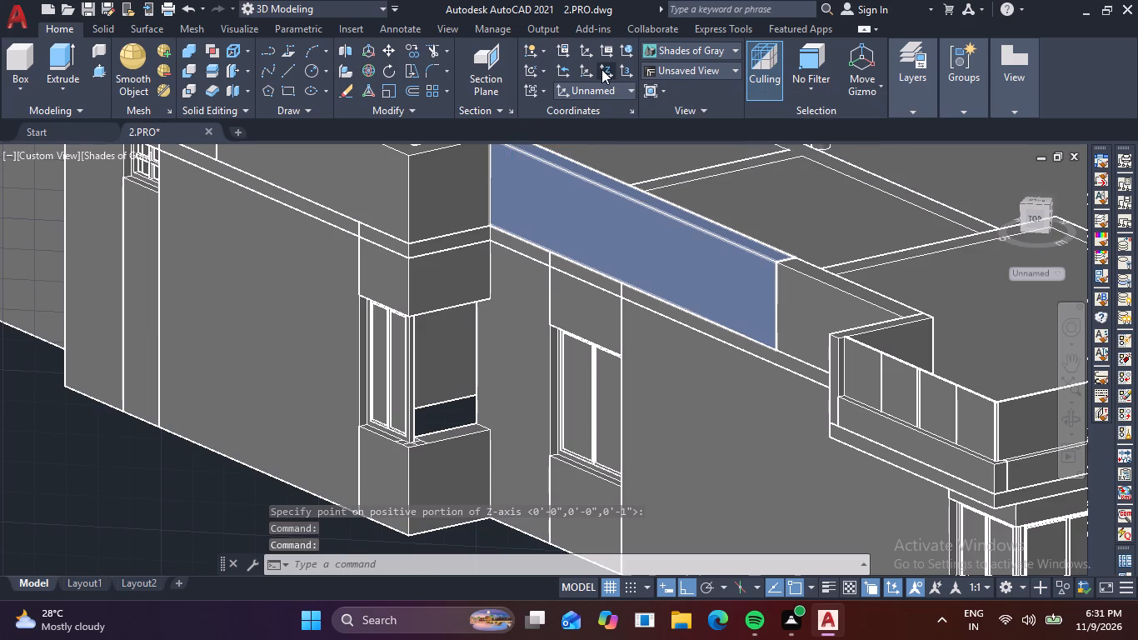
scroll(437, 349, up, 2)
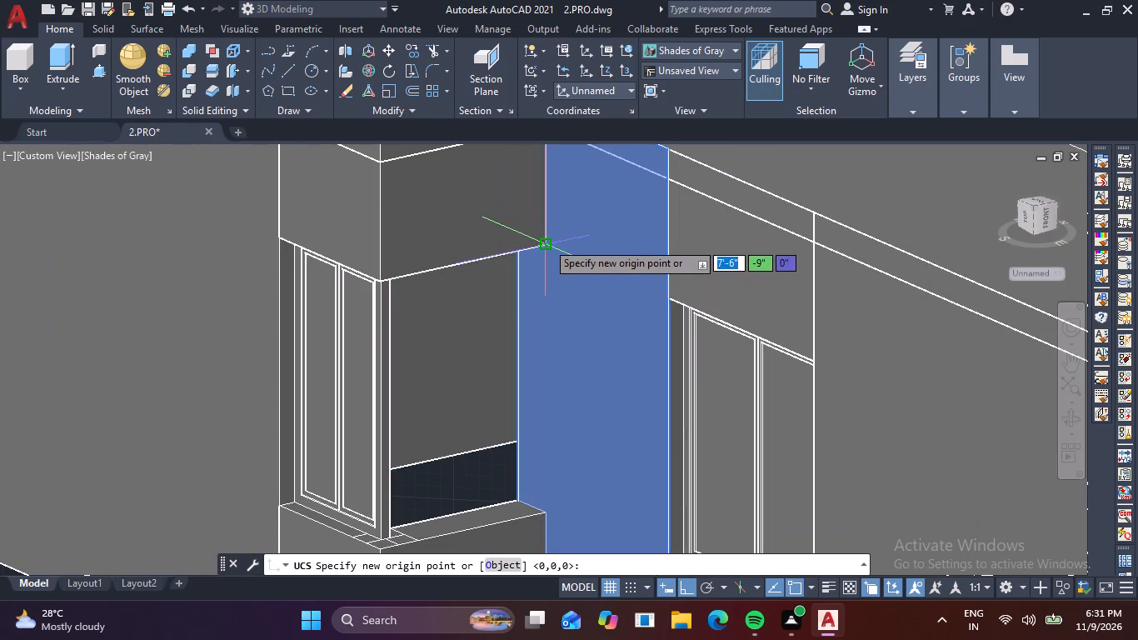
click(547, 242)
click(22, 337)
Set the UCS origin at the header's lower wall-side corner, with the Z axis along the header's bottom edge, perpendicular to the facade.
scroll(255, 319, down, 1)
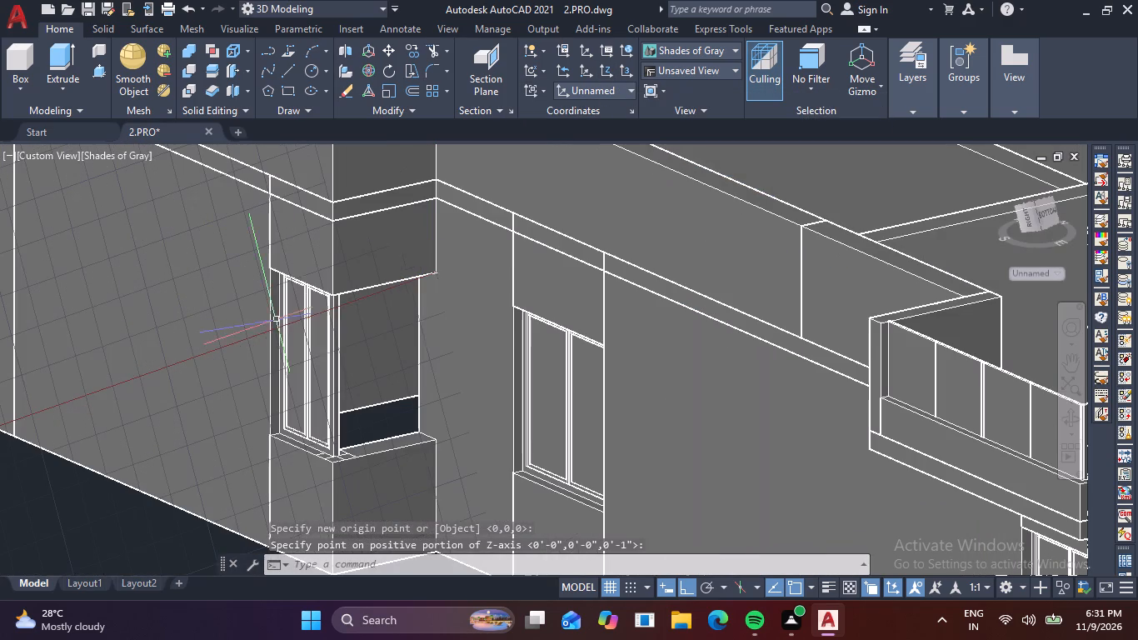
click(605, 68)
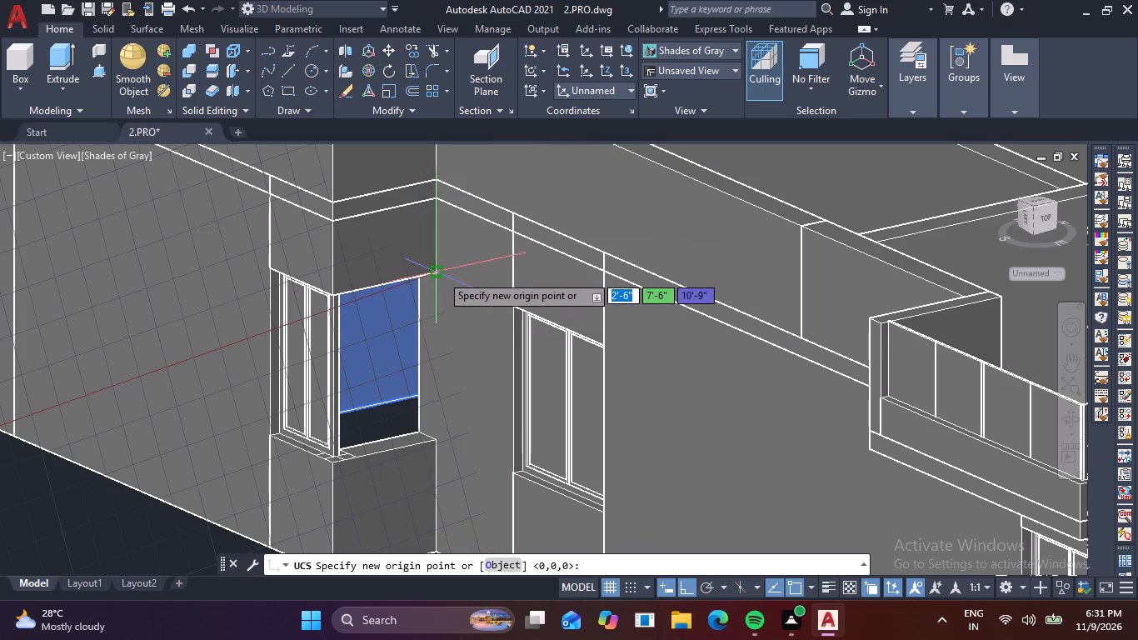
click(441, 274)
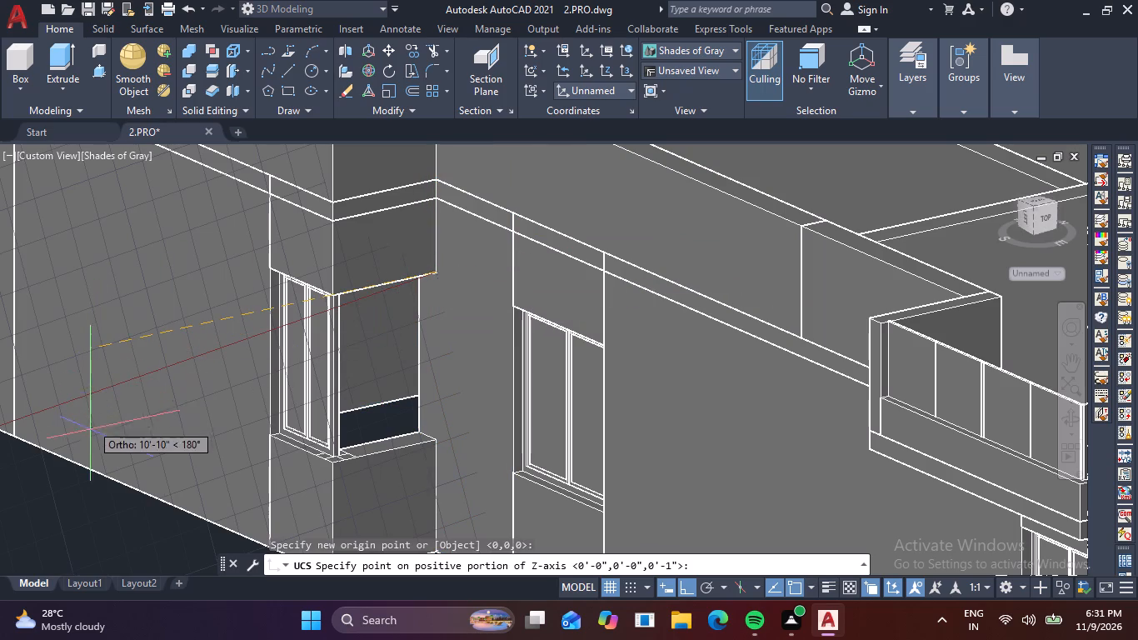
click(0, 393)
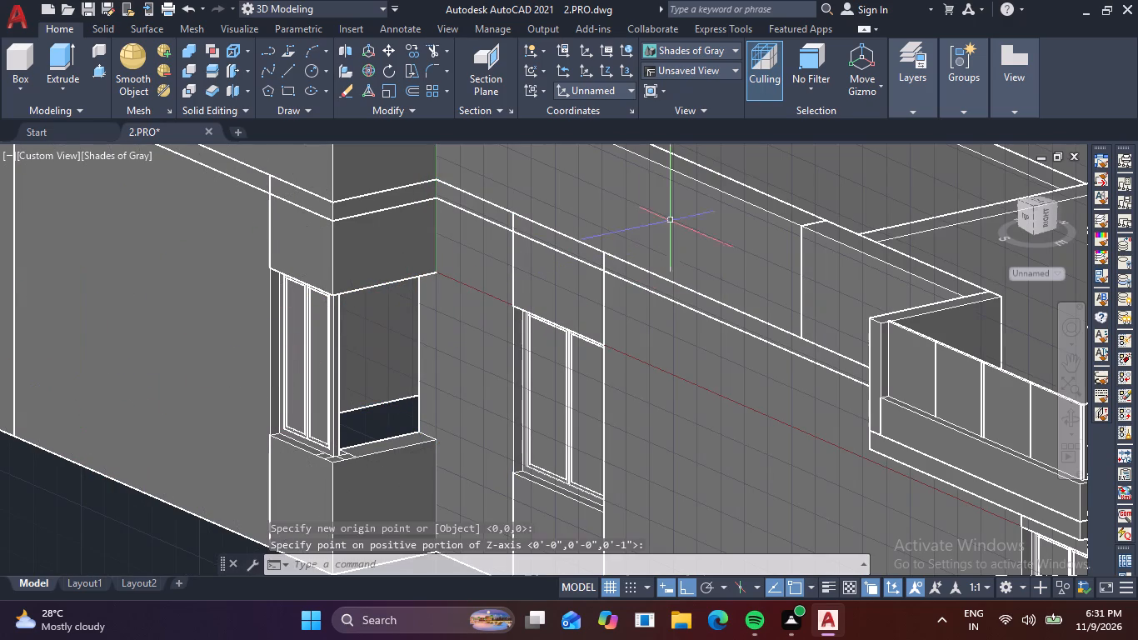
Set the UCS origin at the header's lower wall-side corner, with the Z axis along the facade towards the neighbouring window.
click(601, 72)
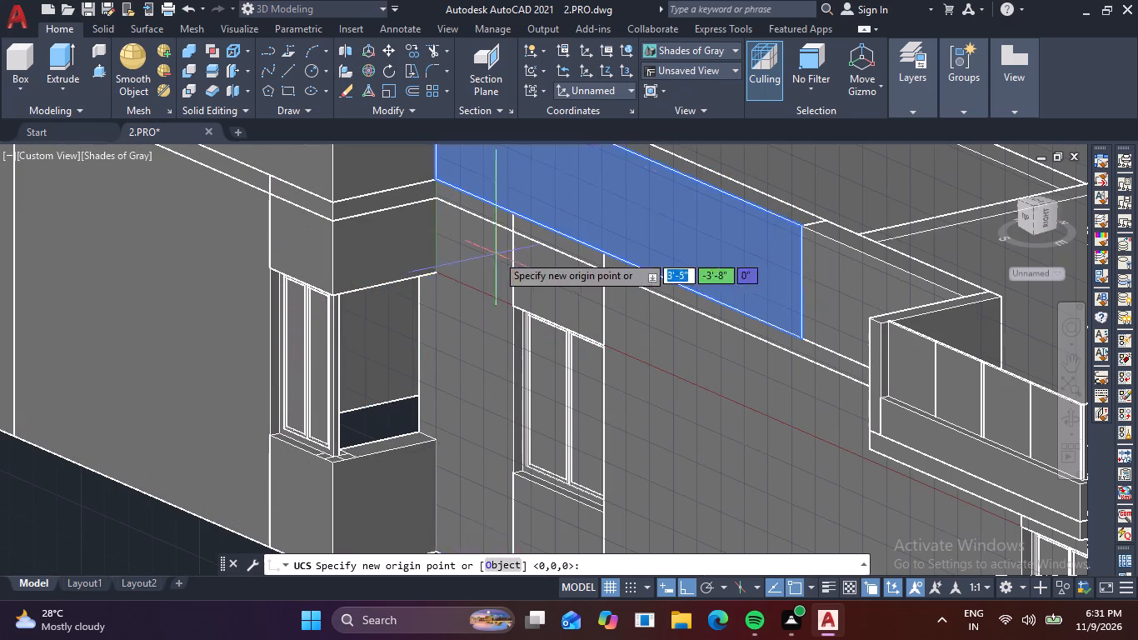
click(432, 274)
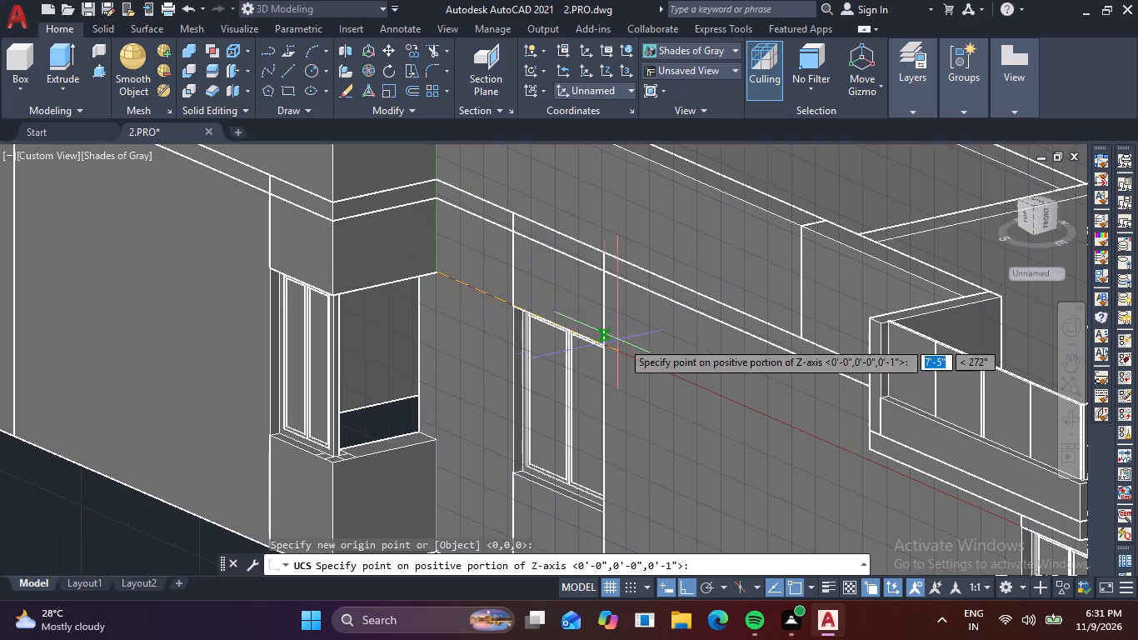
click(639, 350)
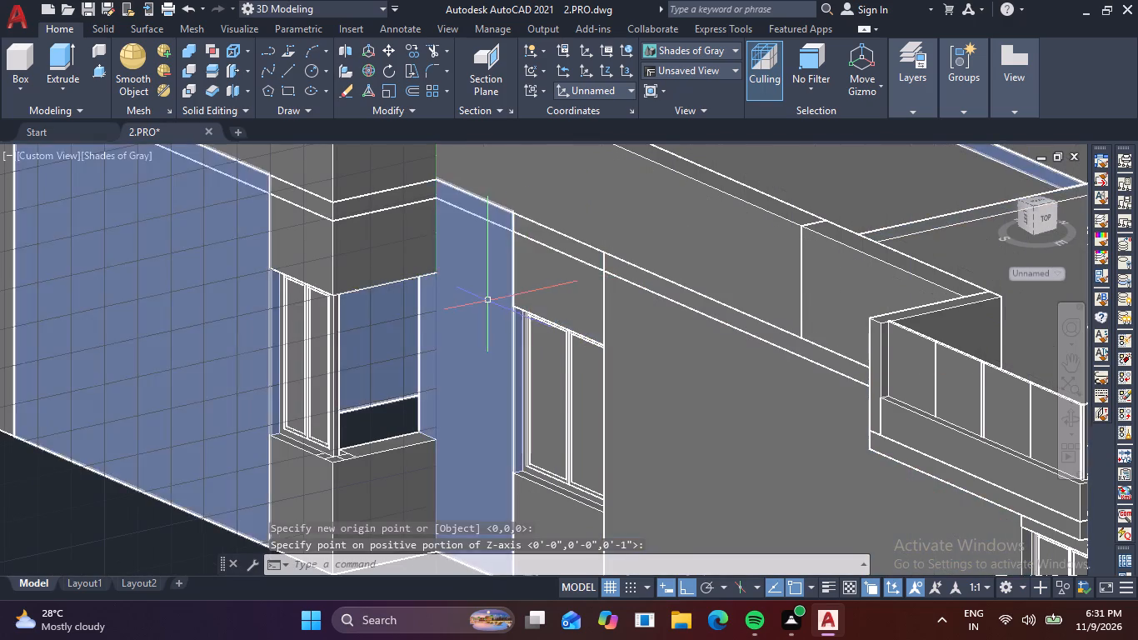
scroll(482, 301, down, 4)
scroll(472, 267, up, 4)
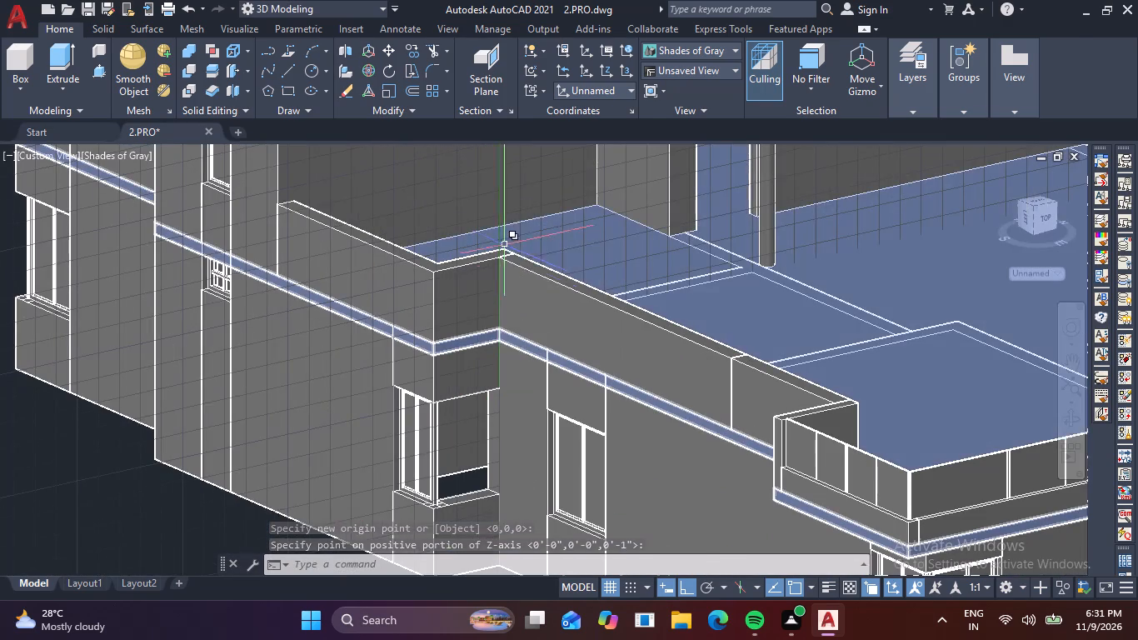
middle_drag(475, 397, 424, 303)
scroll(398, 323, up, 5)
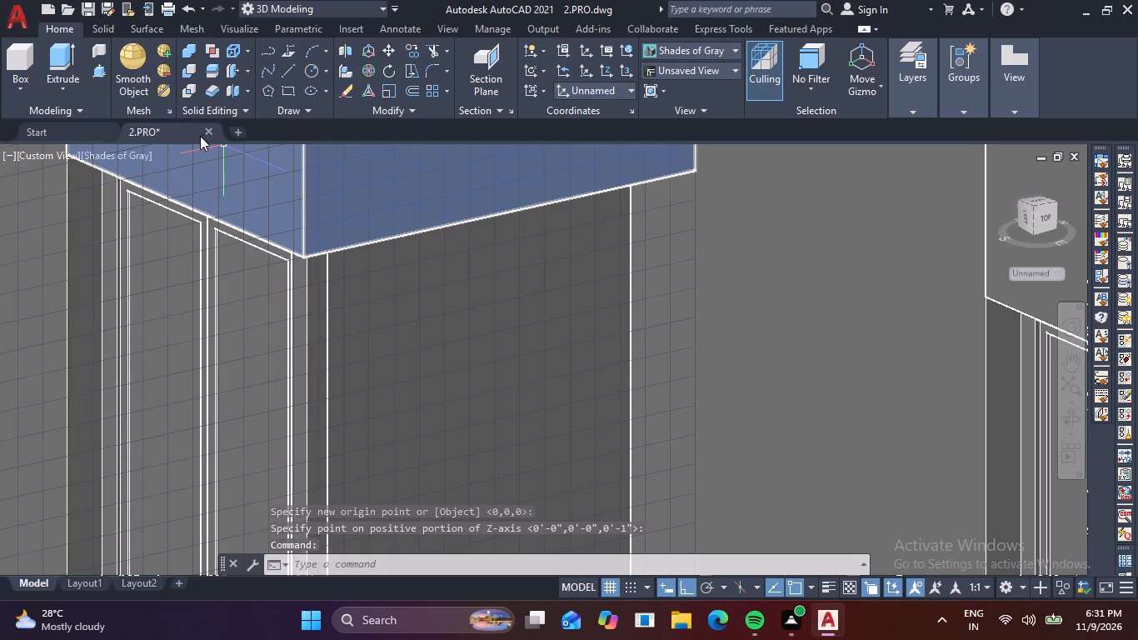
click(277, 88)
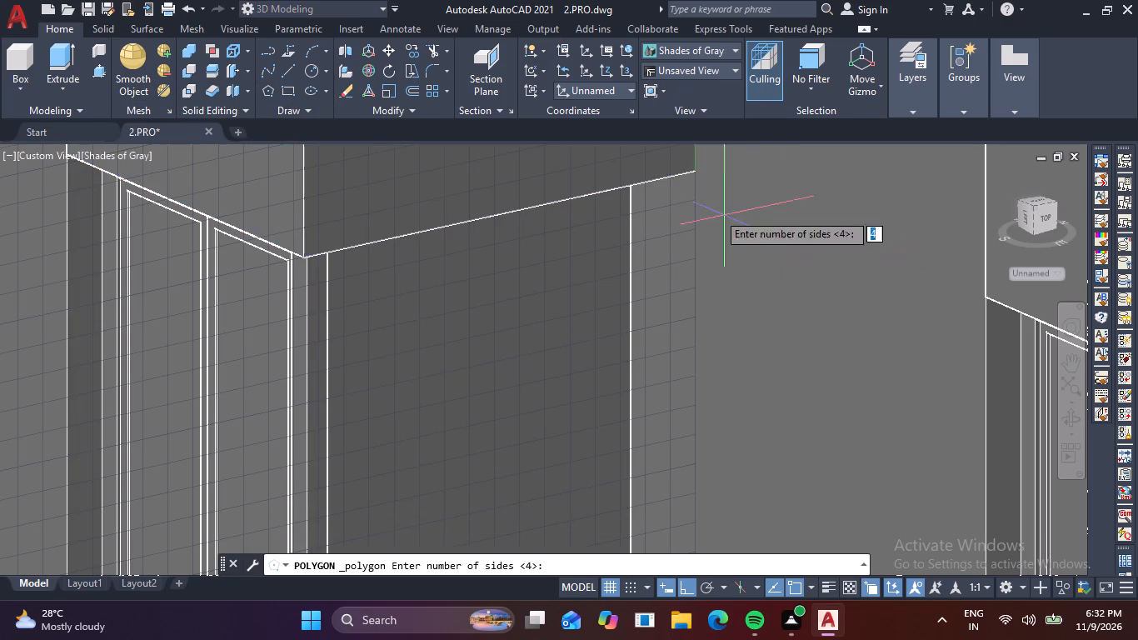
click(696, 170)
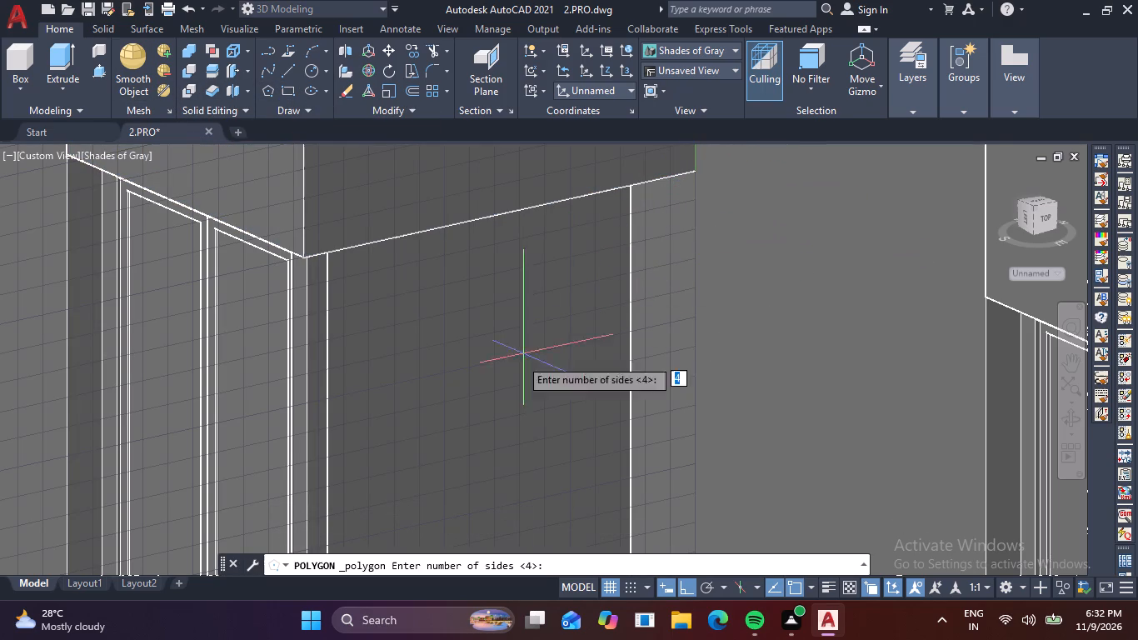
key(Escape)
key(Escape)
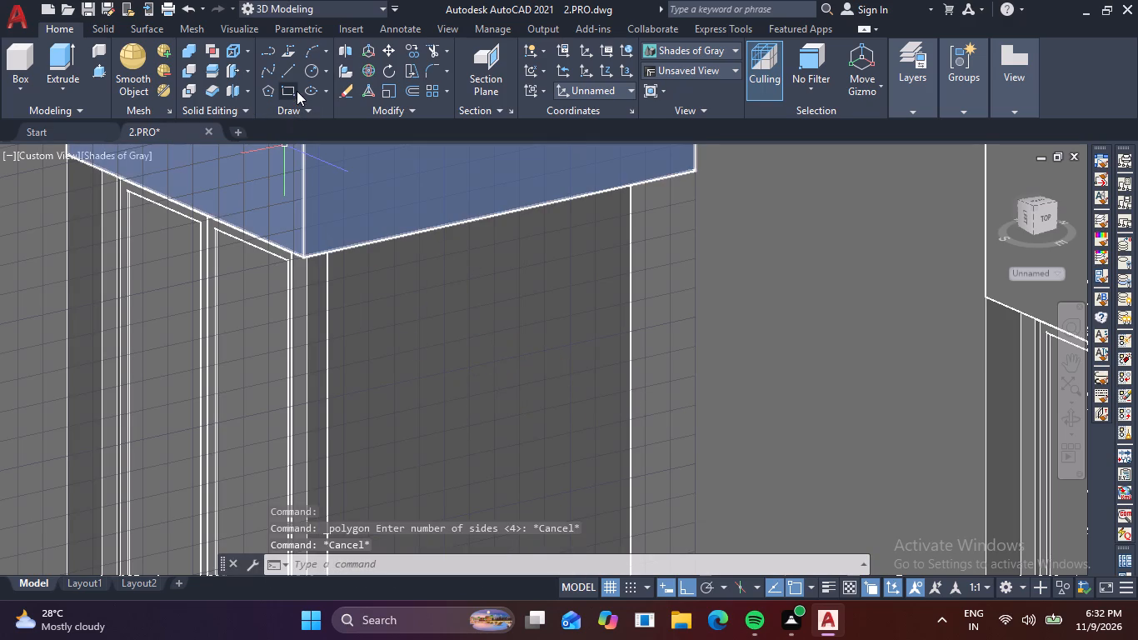
Draw a rectangle over the open side from the header's lower wall-side corner to the sill's outer edge near the two-panel window.
click(290, 92)
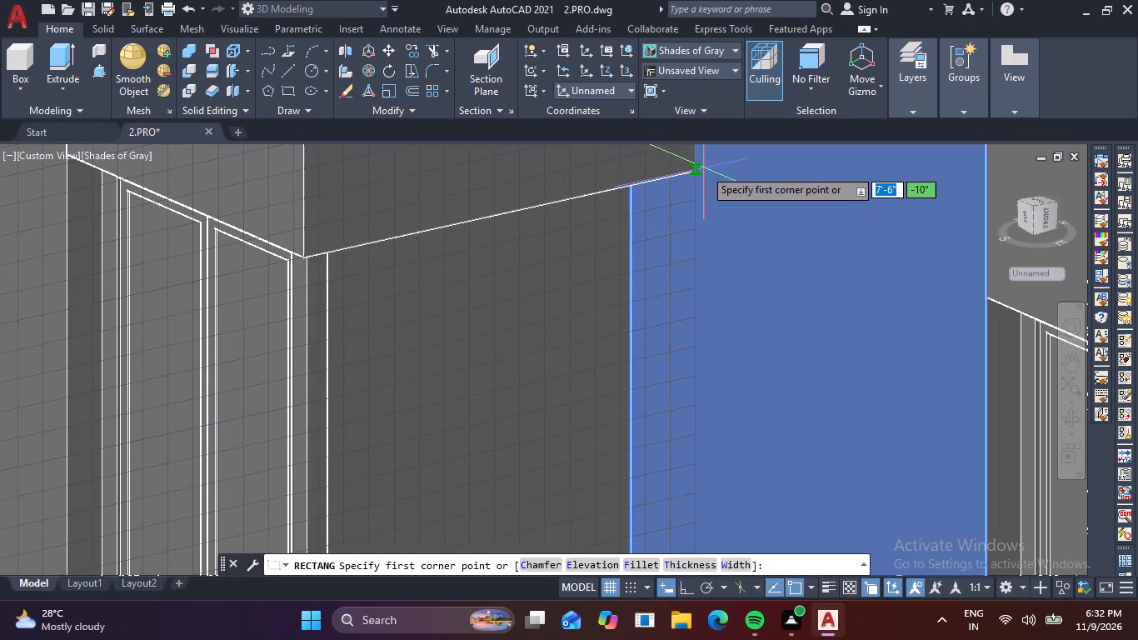
click(700, 174)
scroll(559, 367, down, 2)
middle_drag(554, 386, 571, 279)
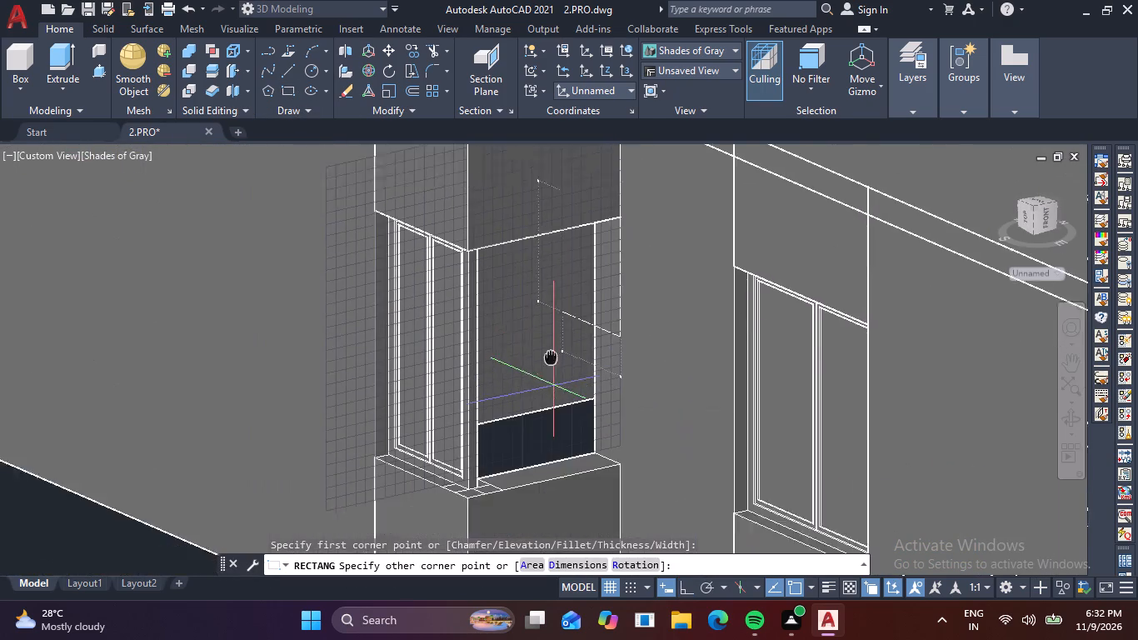
middle_drag(571, 279, 578, 239)
scroll(492, 432, up, 5)
scroll(519, 347, up, 3)
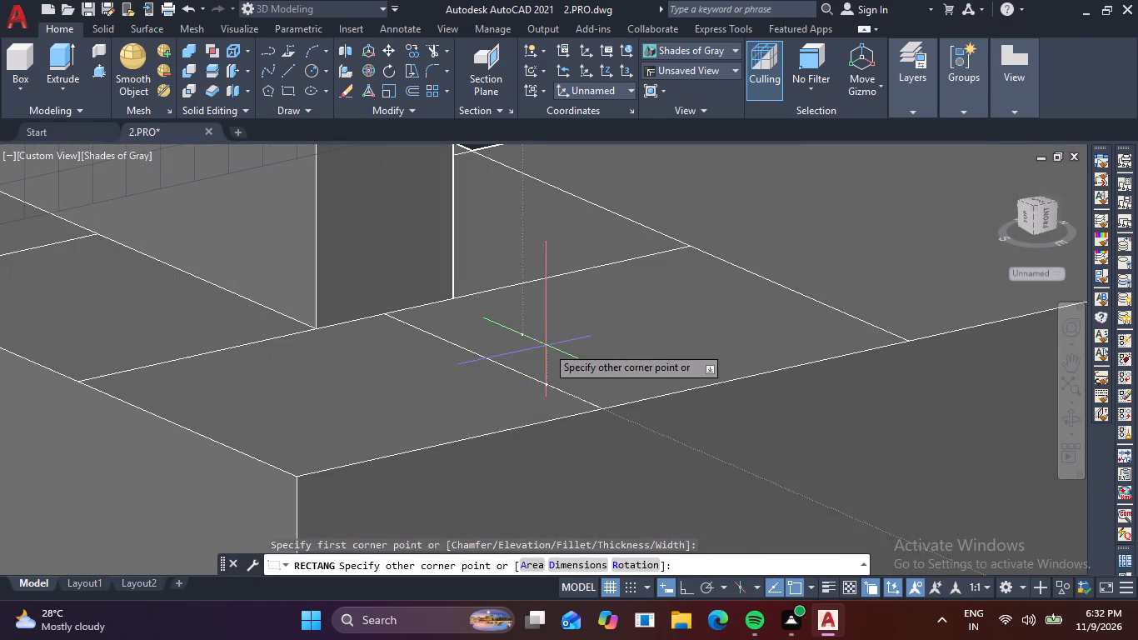
click(601, 408)
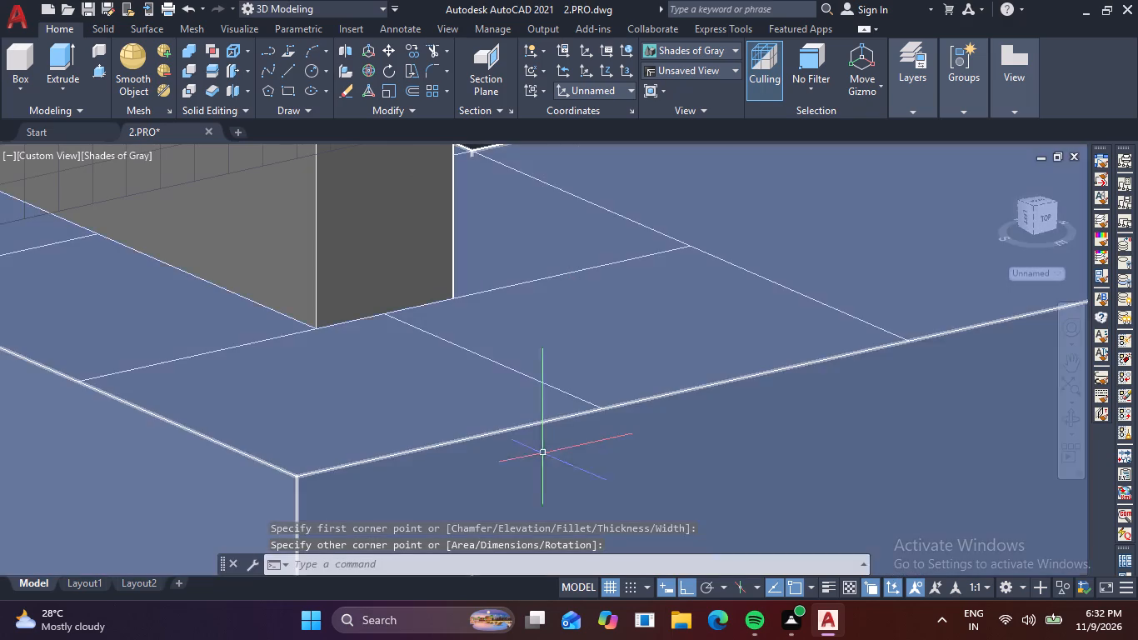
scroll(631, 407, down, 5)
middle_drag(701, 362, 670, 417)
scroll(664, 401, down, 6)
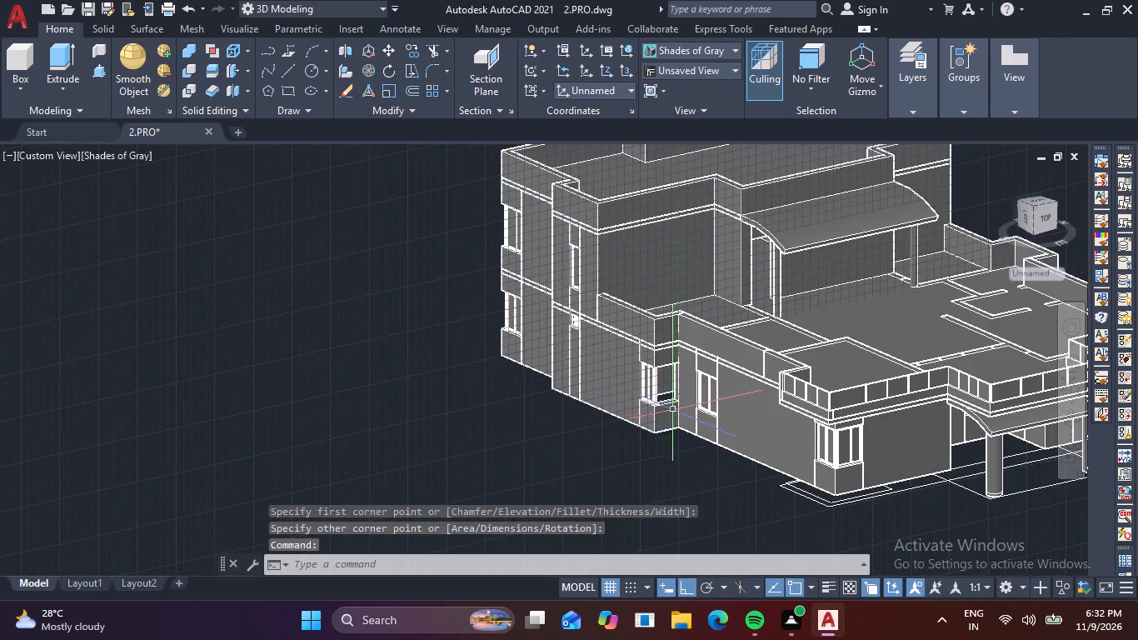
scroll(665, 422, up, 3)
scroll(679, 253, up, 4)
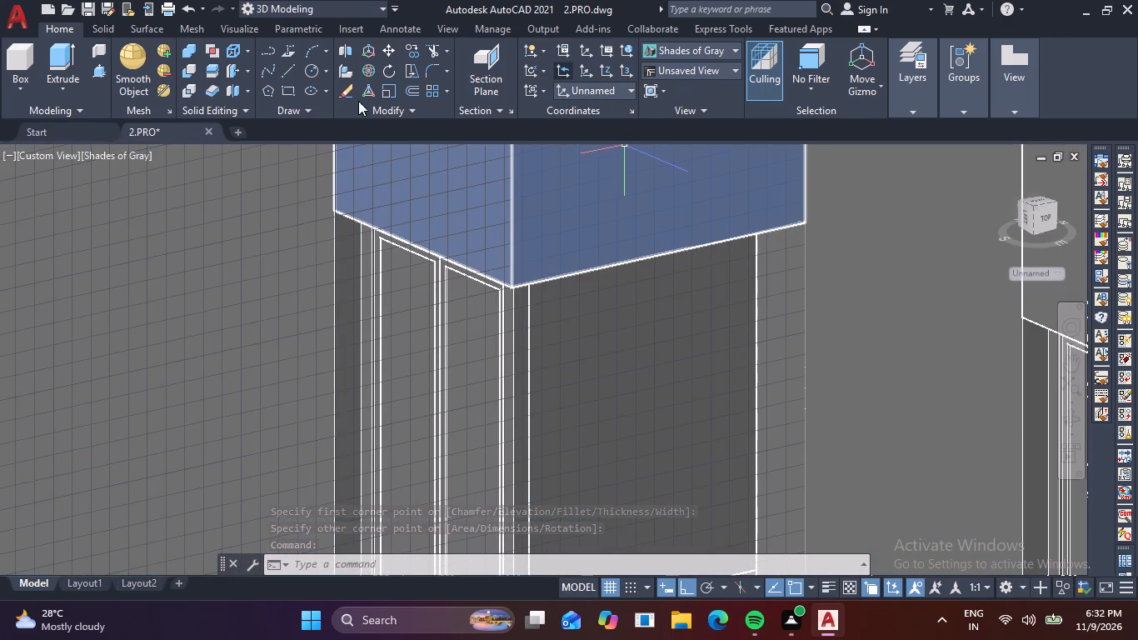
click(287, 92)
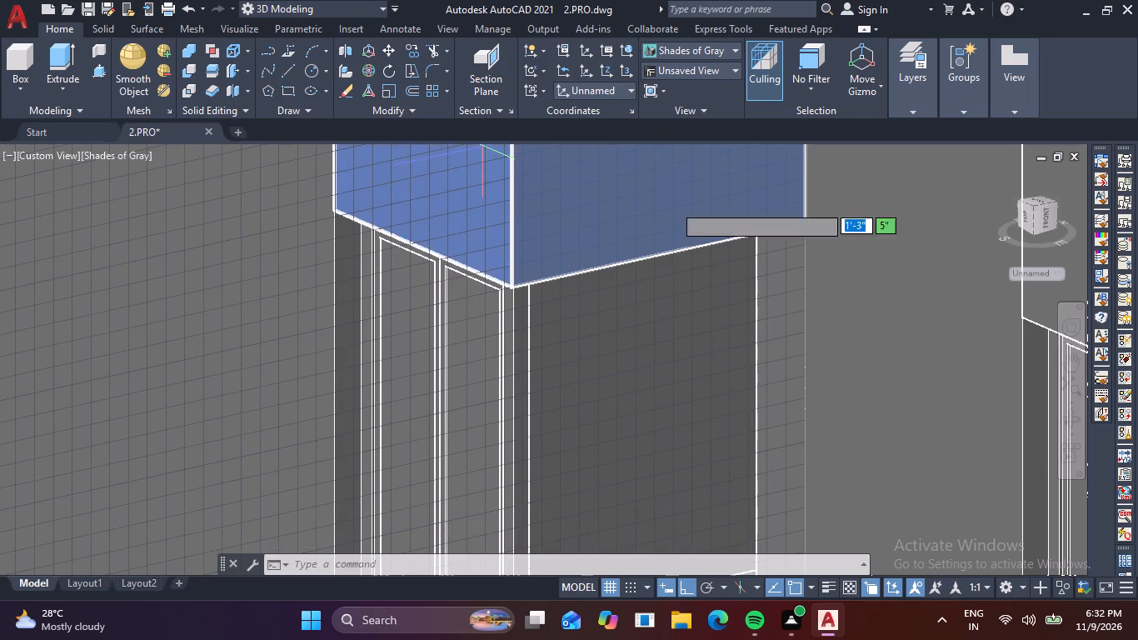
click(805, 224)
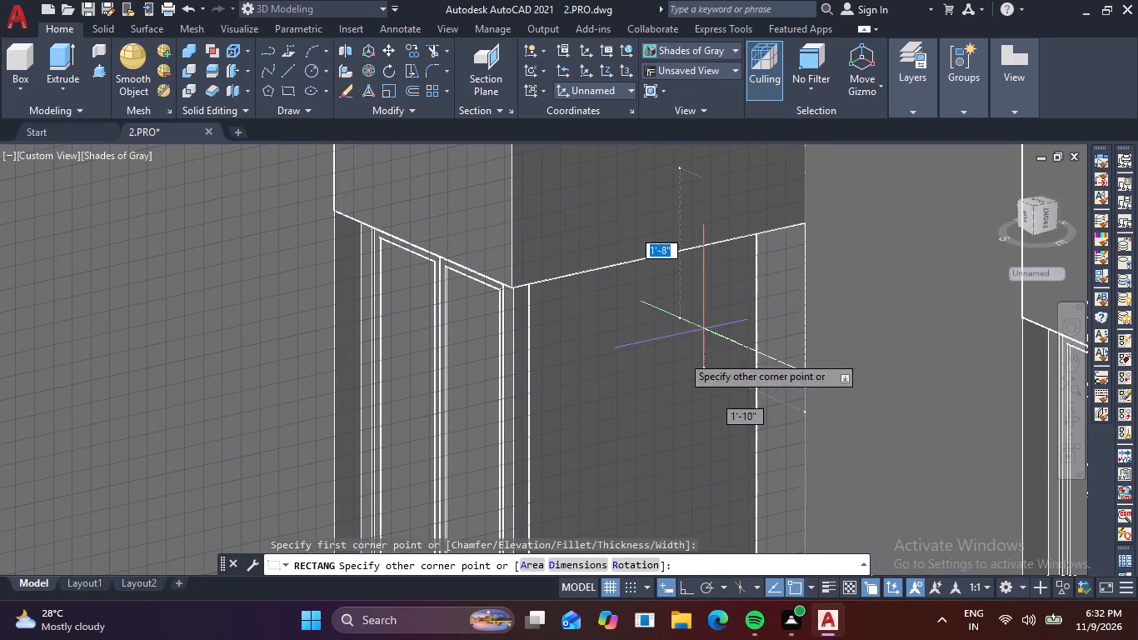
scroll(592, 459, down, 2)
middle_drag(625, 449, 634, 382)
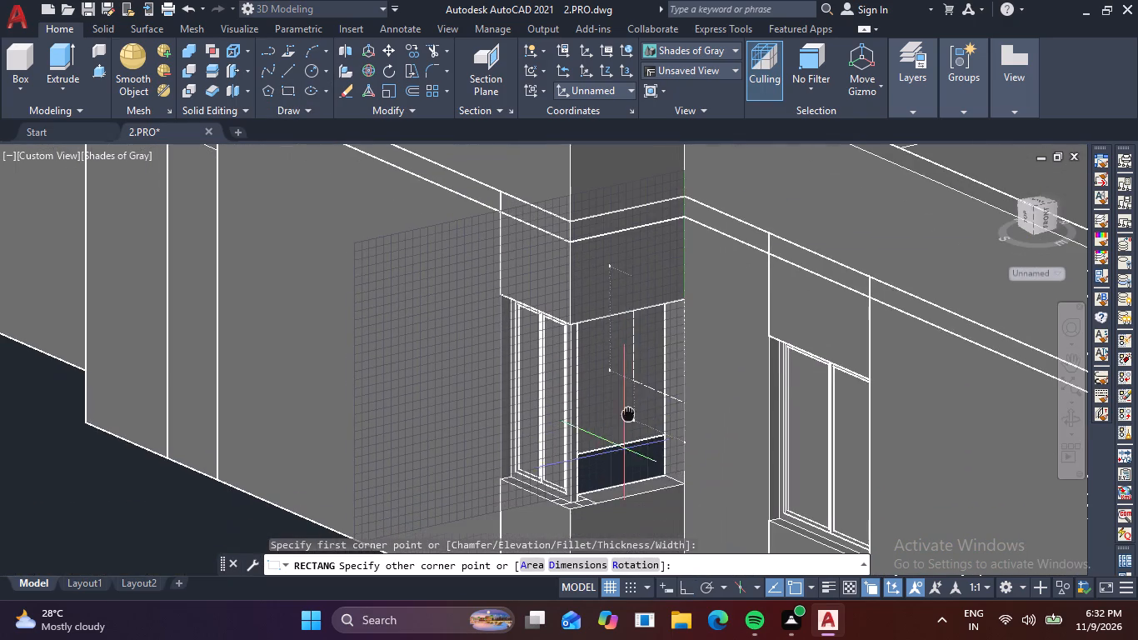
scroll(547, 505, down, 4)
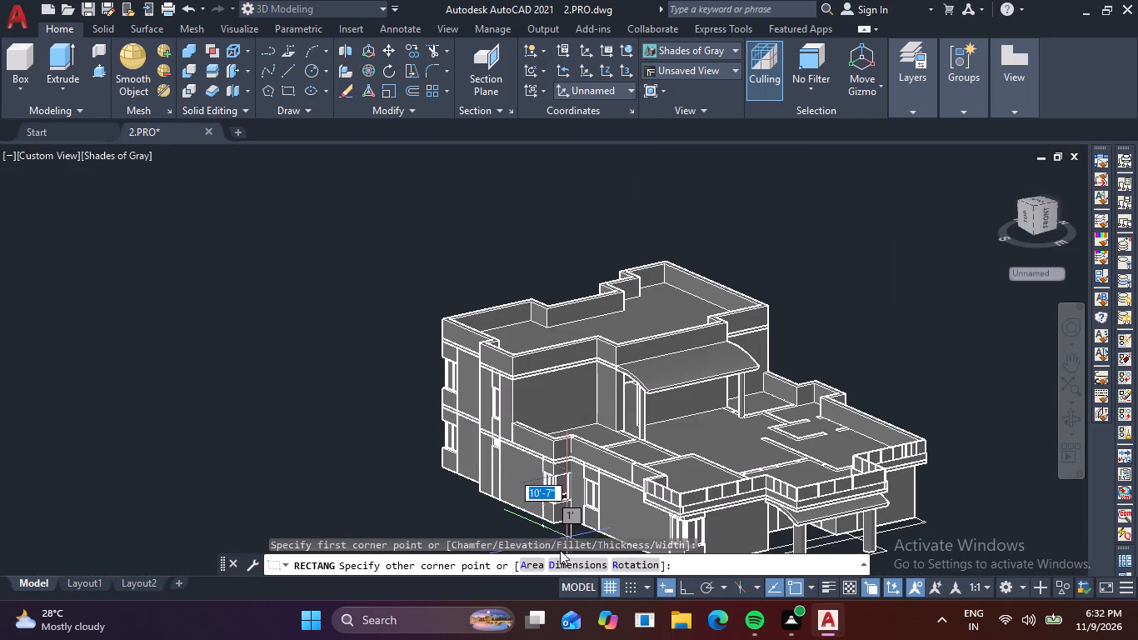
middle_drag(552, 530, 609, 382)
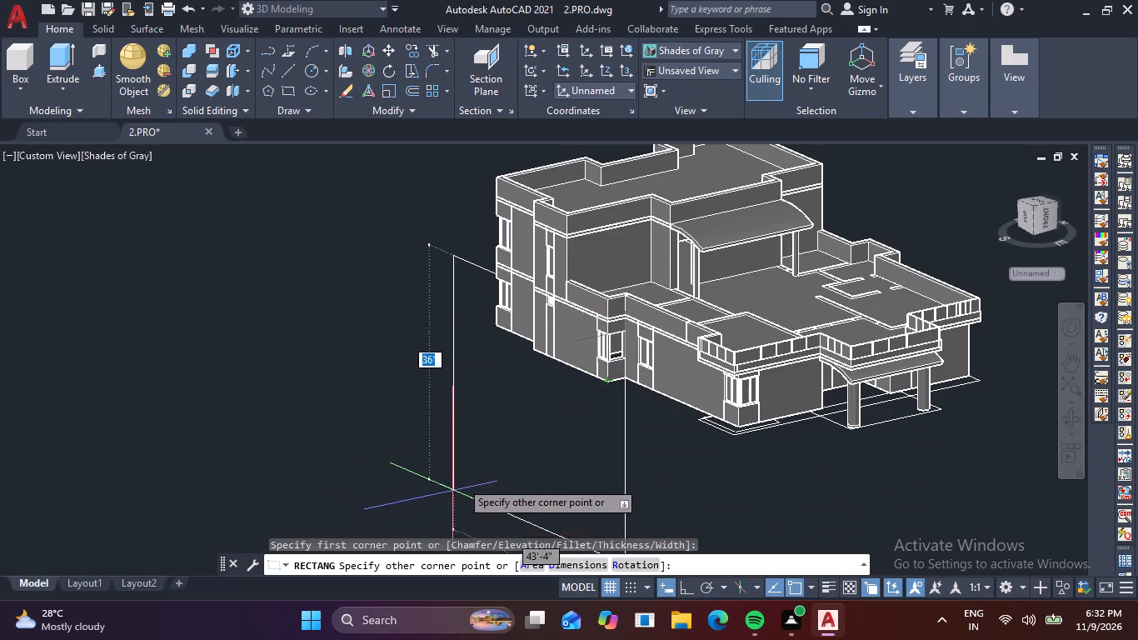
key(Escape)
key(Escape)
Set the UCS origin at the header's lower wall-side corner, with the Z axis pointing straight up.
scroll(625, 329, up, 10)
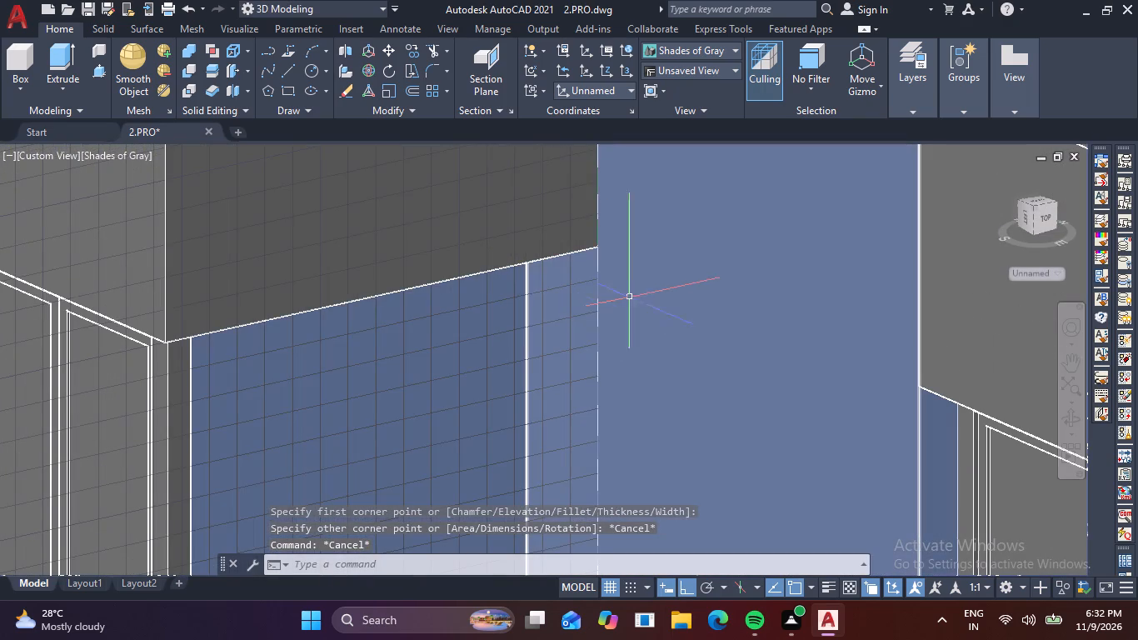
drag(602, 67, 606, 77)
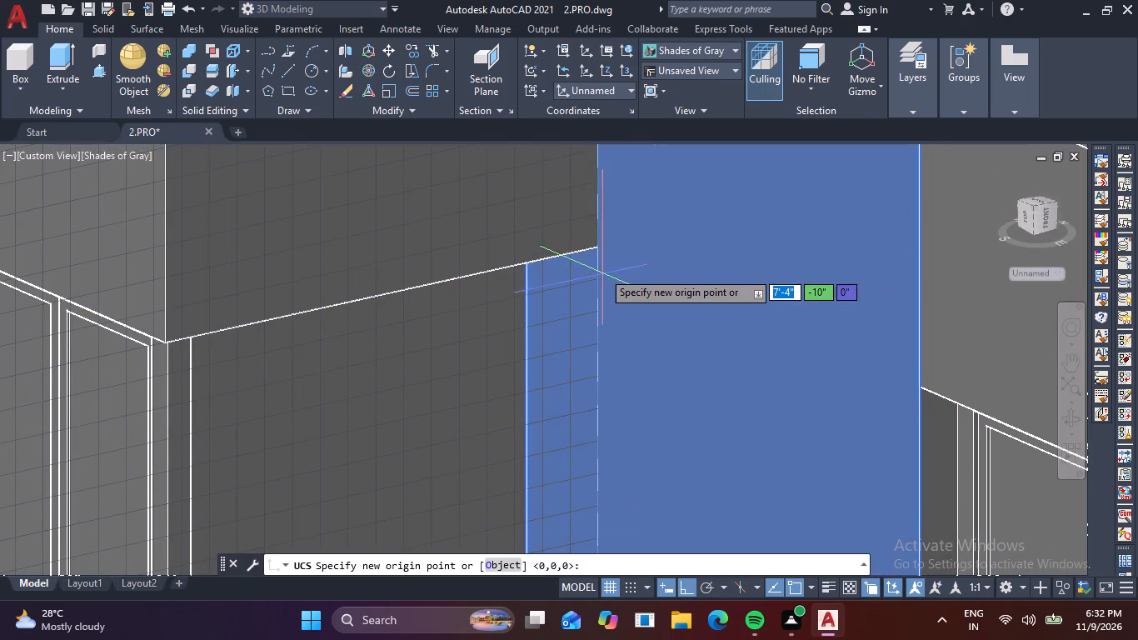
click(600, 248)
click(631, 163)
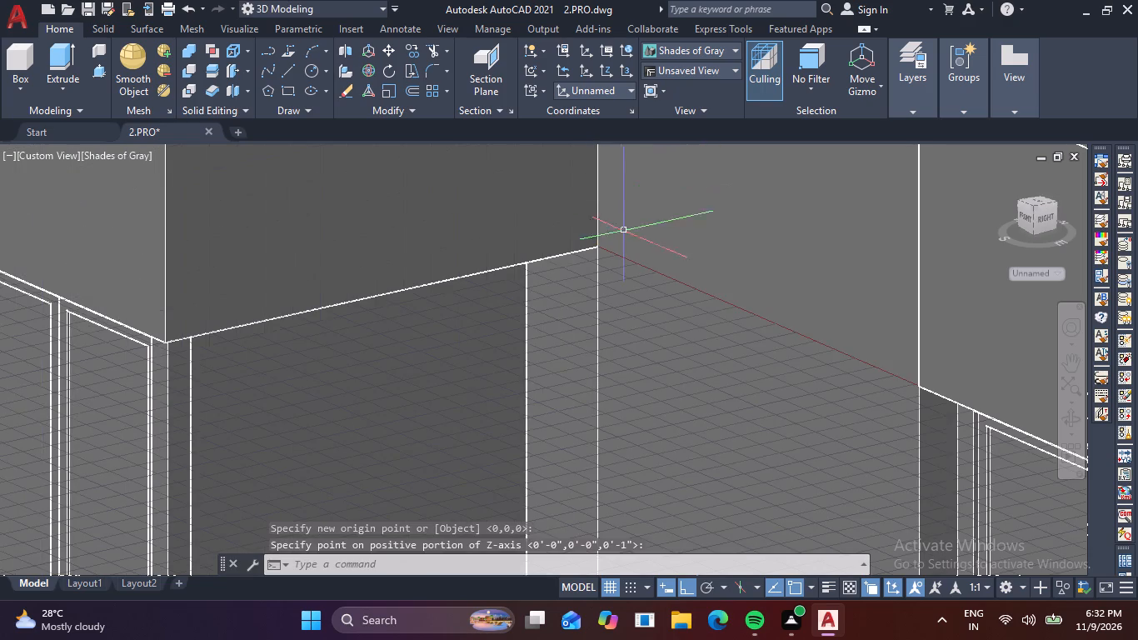
Set the UCS origin at the header's lower wall-side corner, with the Z axis along the facade towards the neighbouring window.
scroll(638, 254, down, 2)
middle_drag(664, 307, 620, 320)
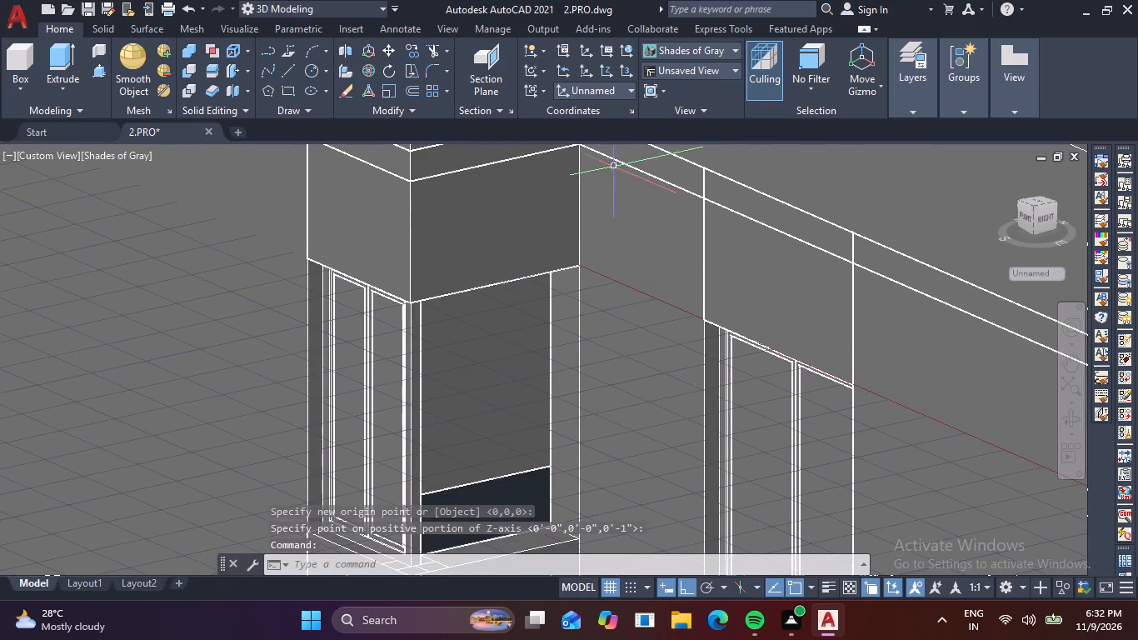
click(604, 69)
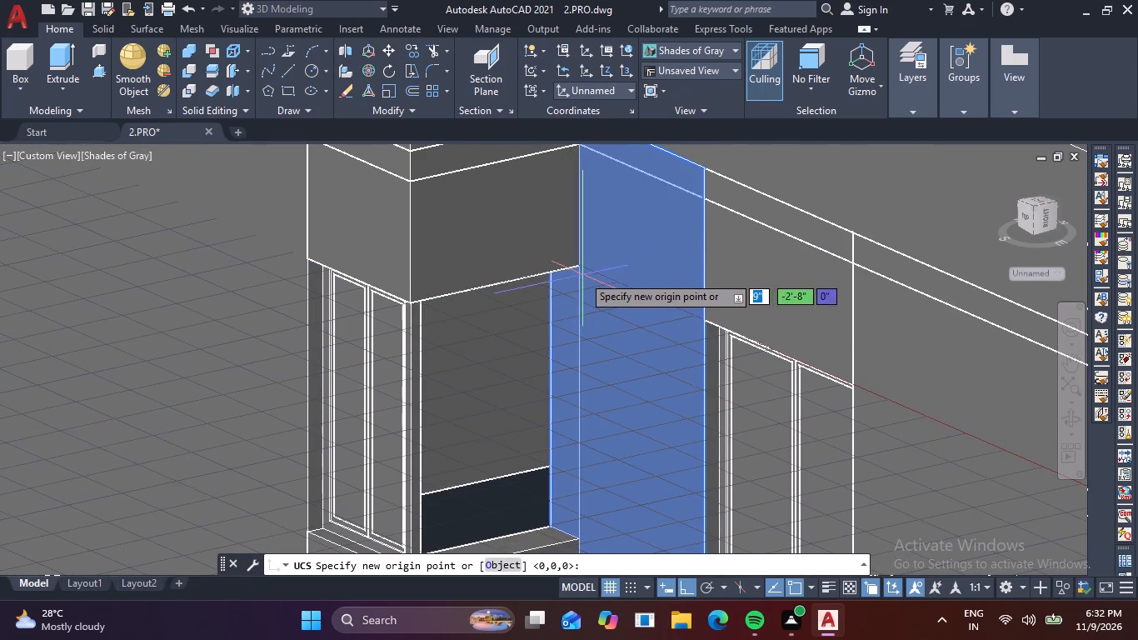
click(581, 267)
click(694, 341)
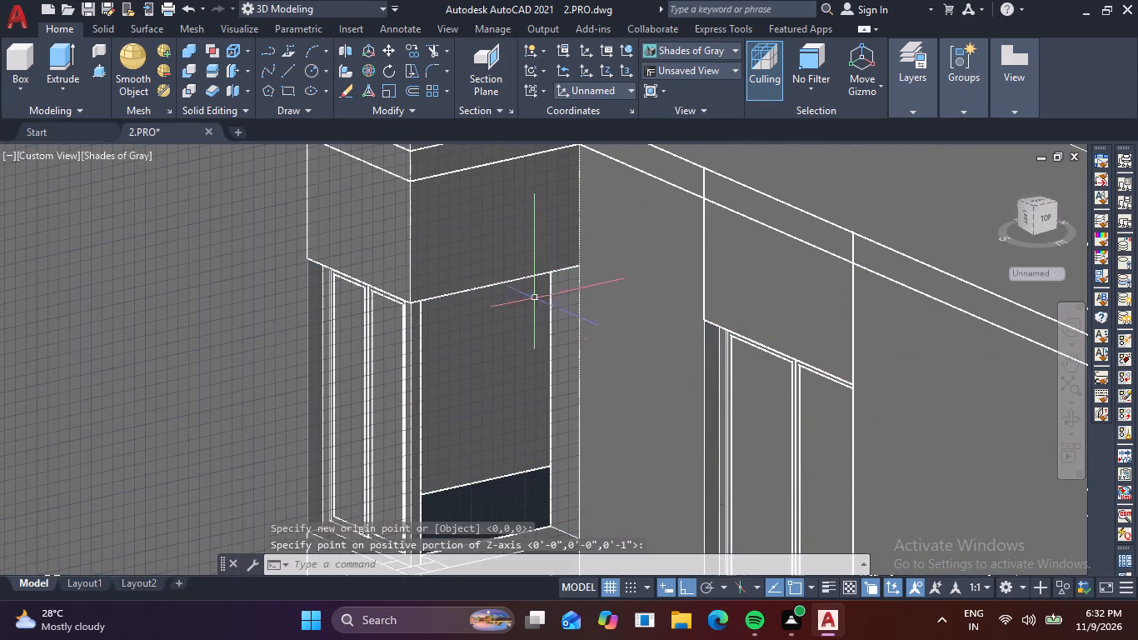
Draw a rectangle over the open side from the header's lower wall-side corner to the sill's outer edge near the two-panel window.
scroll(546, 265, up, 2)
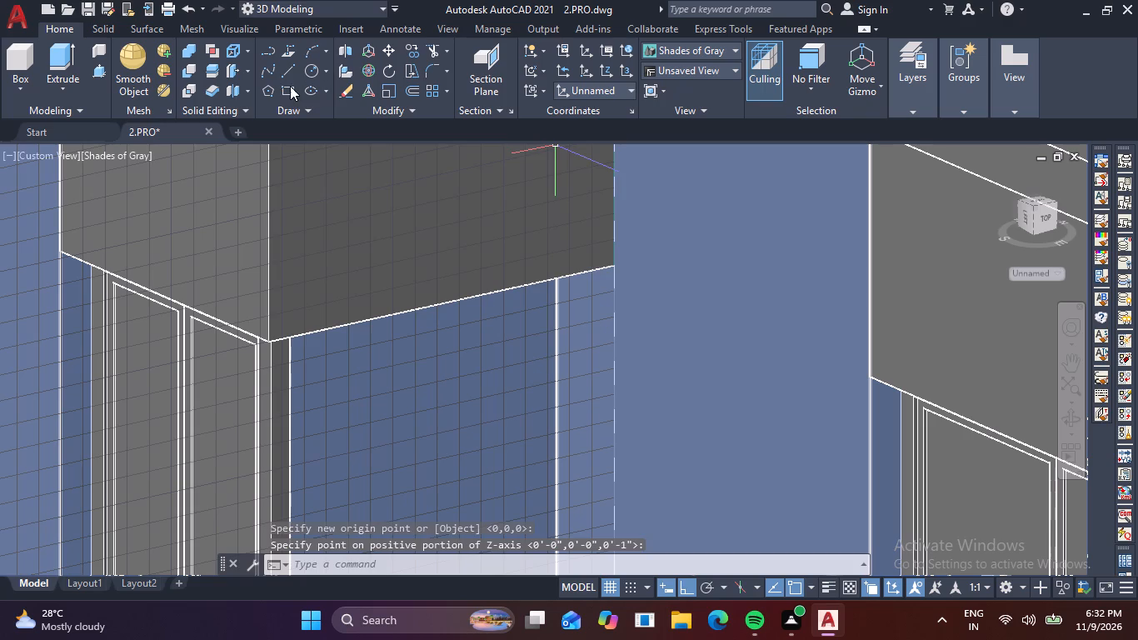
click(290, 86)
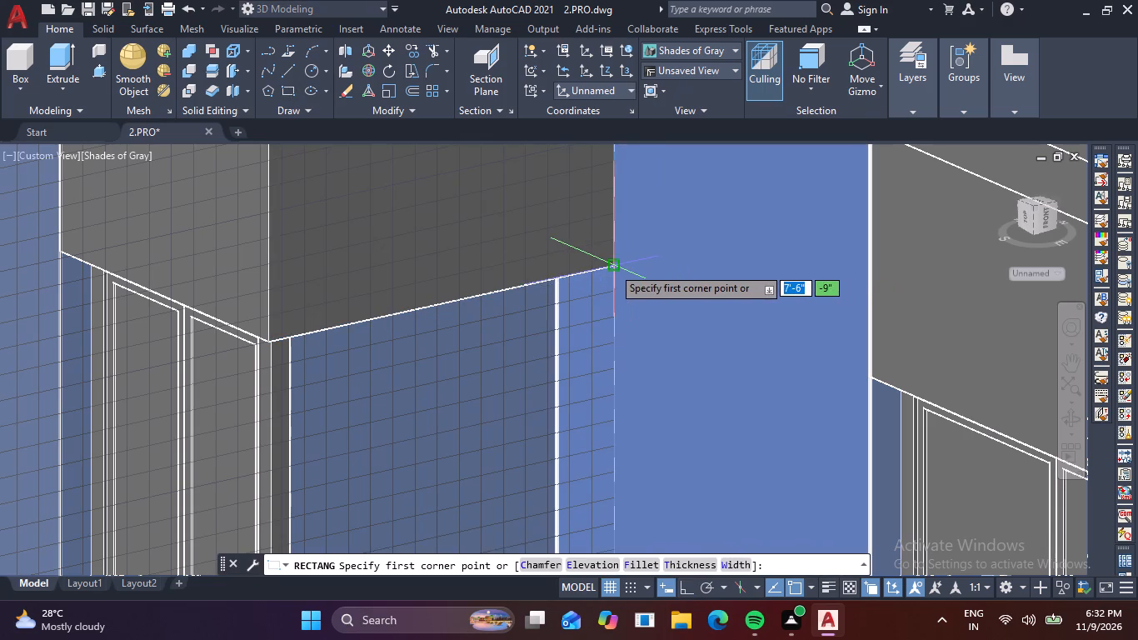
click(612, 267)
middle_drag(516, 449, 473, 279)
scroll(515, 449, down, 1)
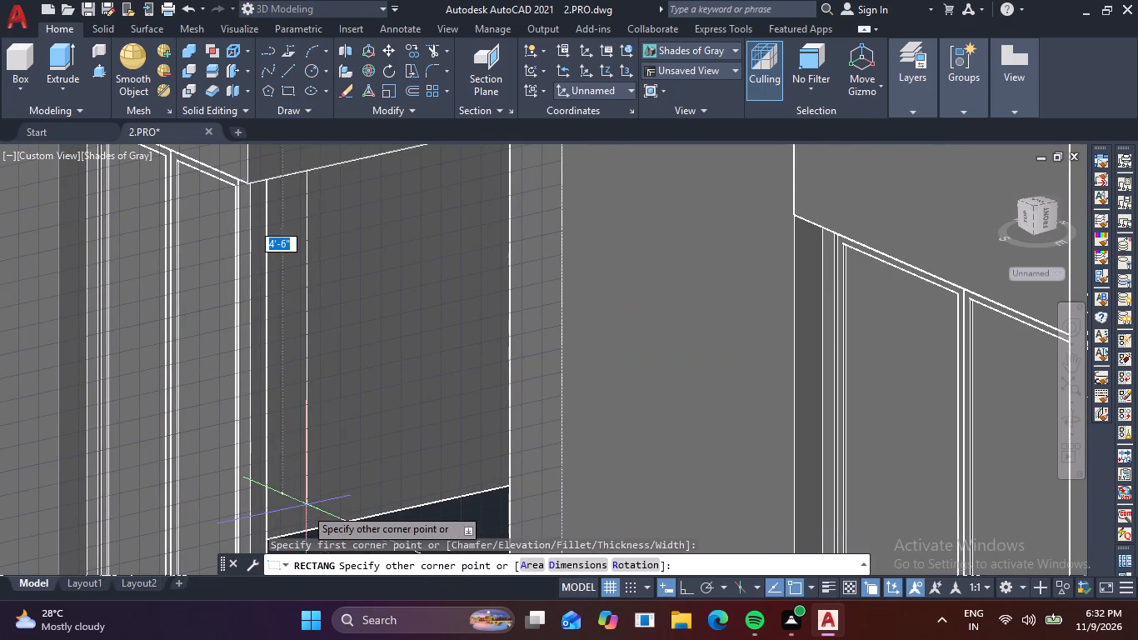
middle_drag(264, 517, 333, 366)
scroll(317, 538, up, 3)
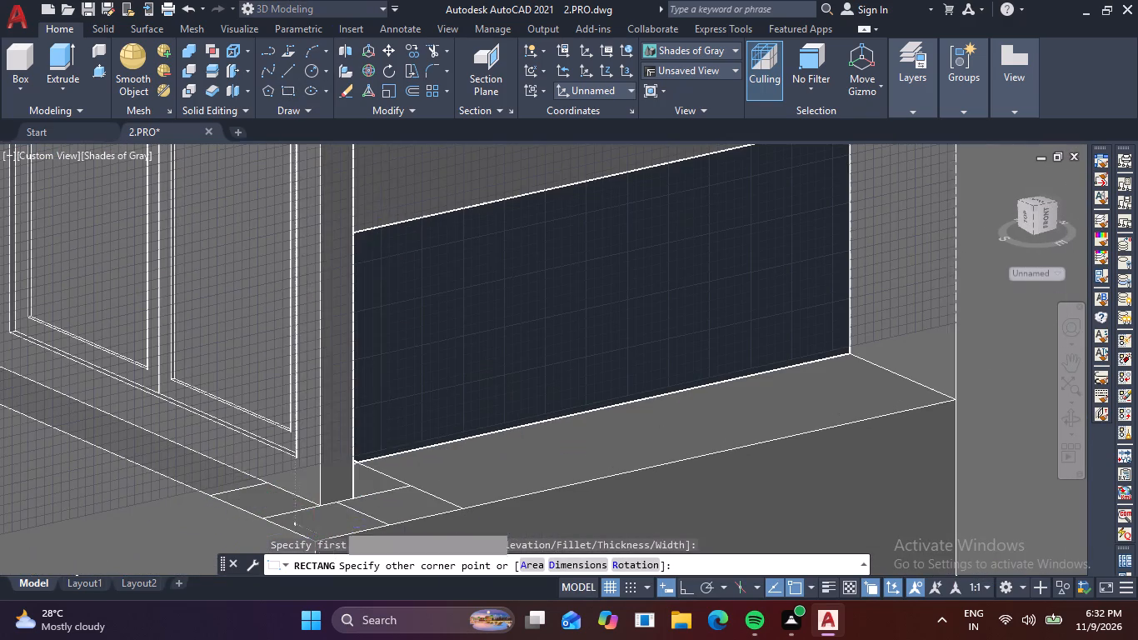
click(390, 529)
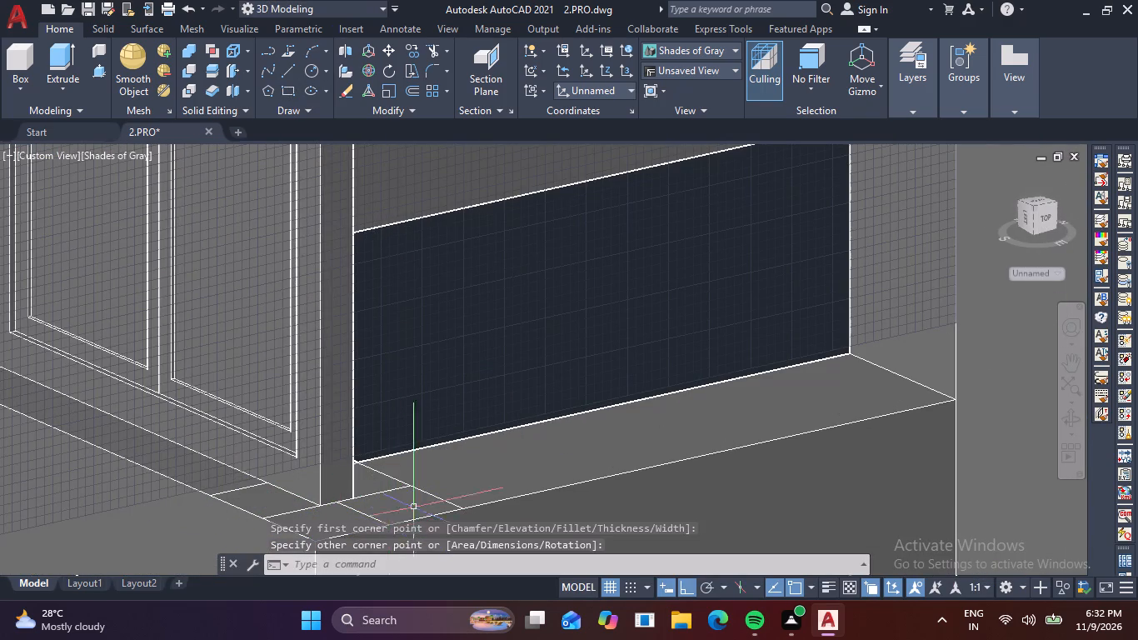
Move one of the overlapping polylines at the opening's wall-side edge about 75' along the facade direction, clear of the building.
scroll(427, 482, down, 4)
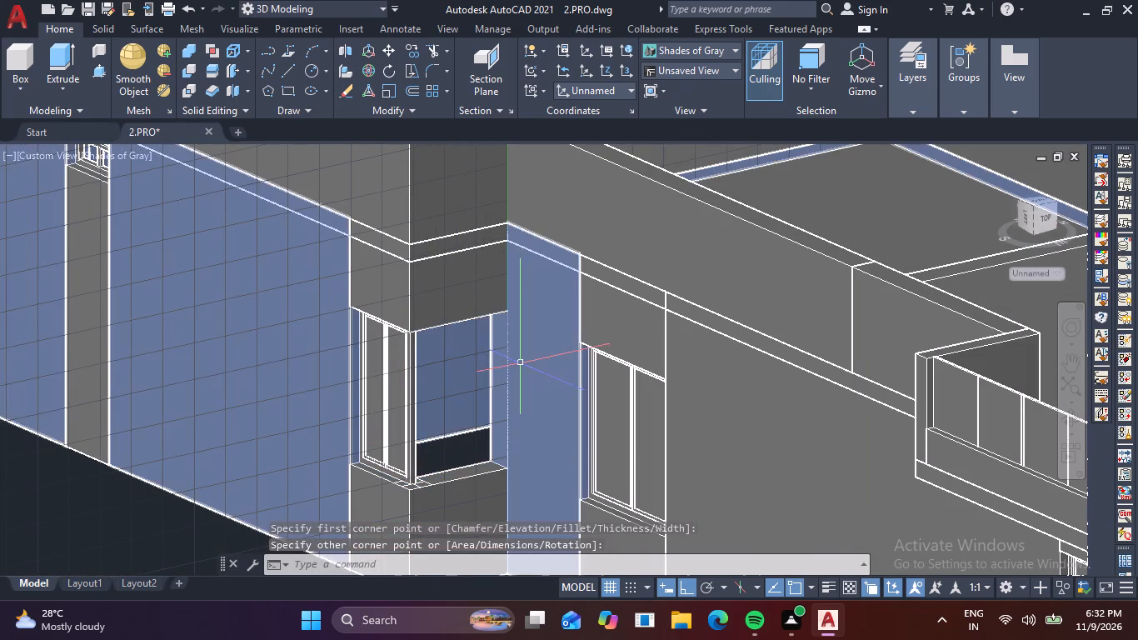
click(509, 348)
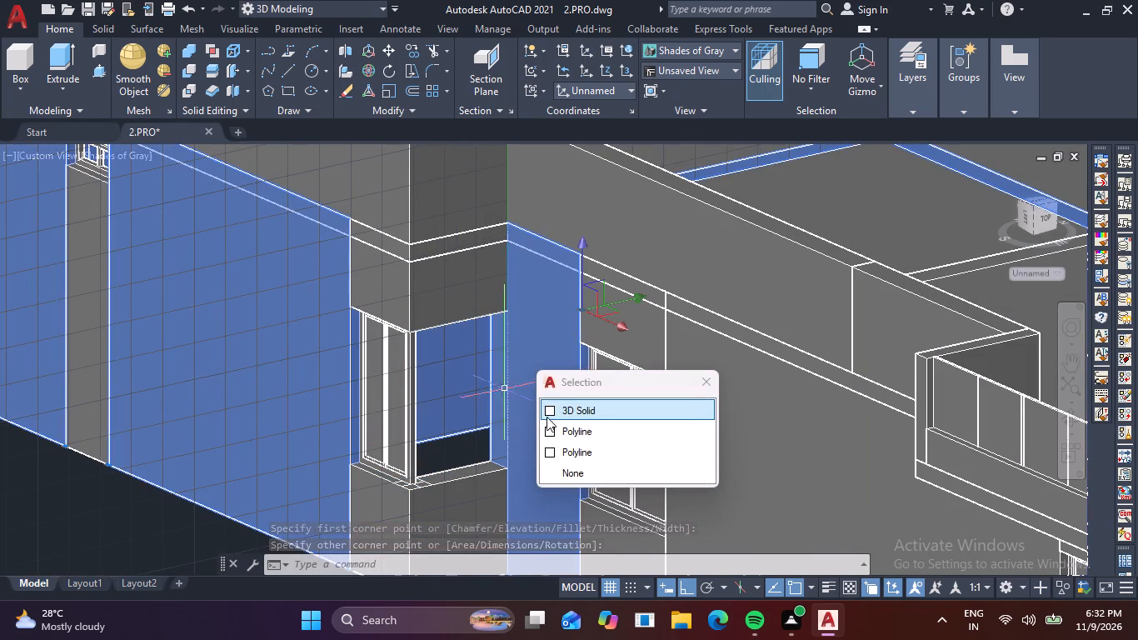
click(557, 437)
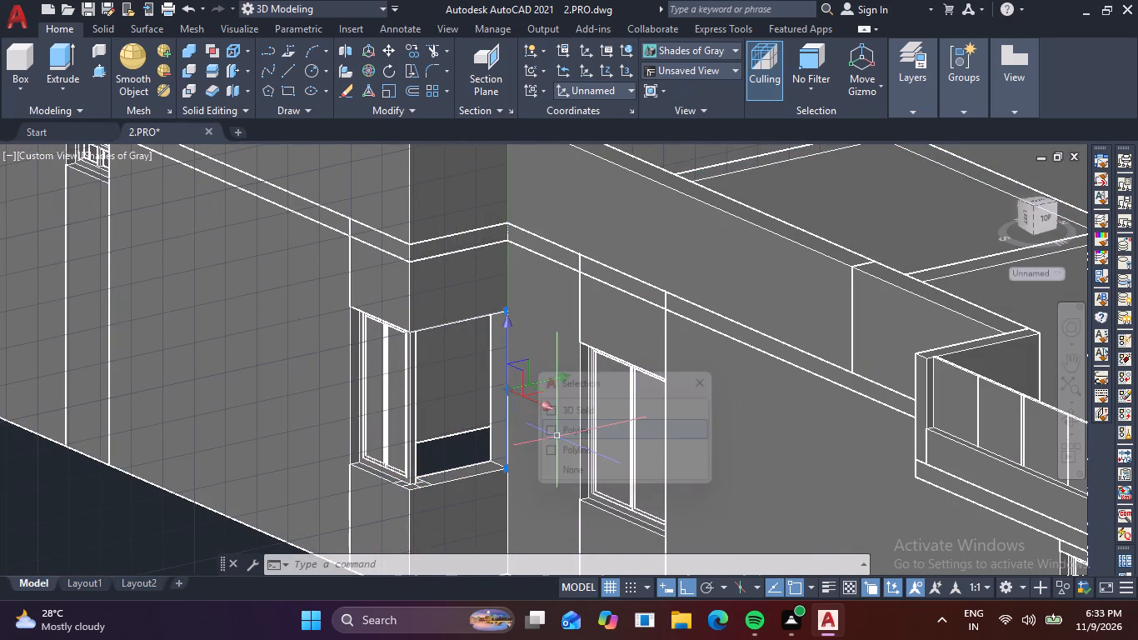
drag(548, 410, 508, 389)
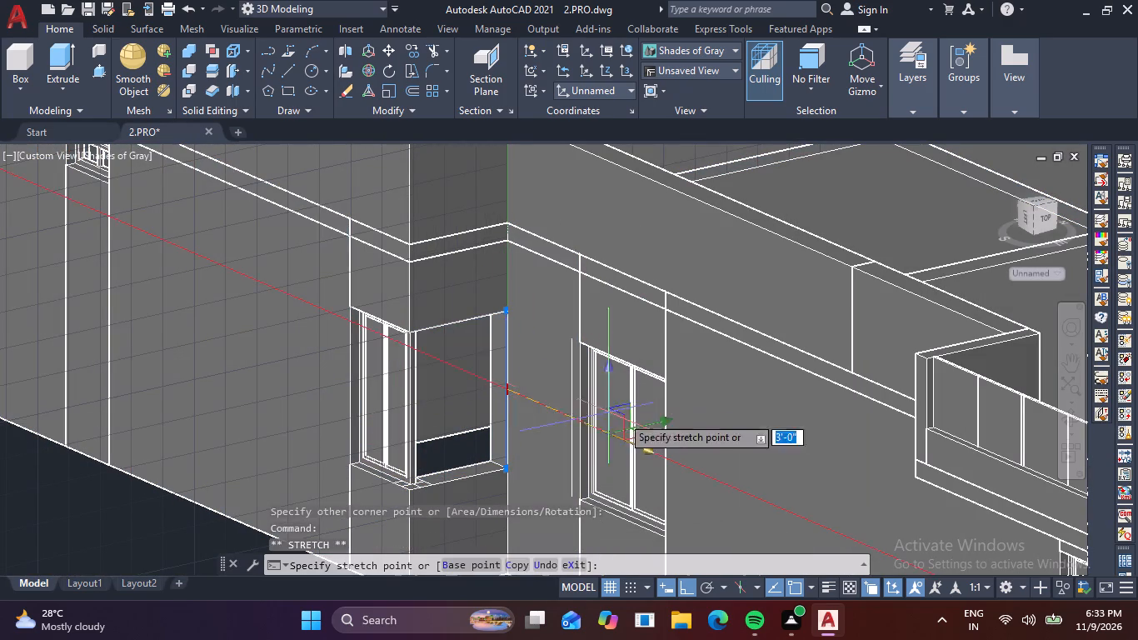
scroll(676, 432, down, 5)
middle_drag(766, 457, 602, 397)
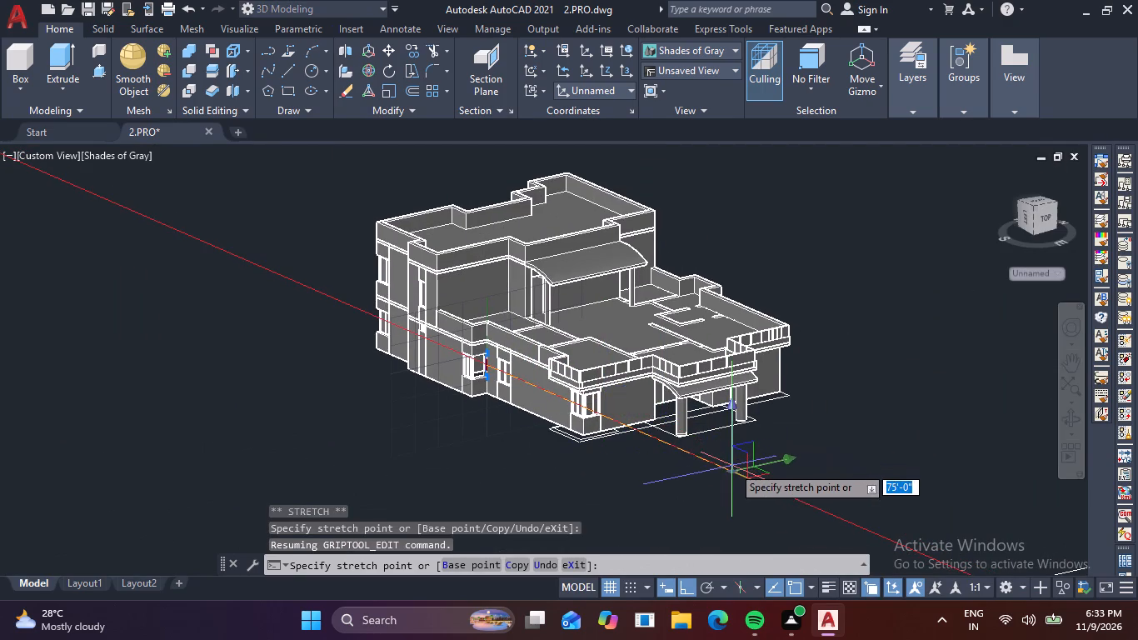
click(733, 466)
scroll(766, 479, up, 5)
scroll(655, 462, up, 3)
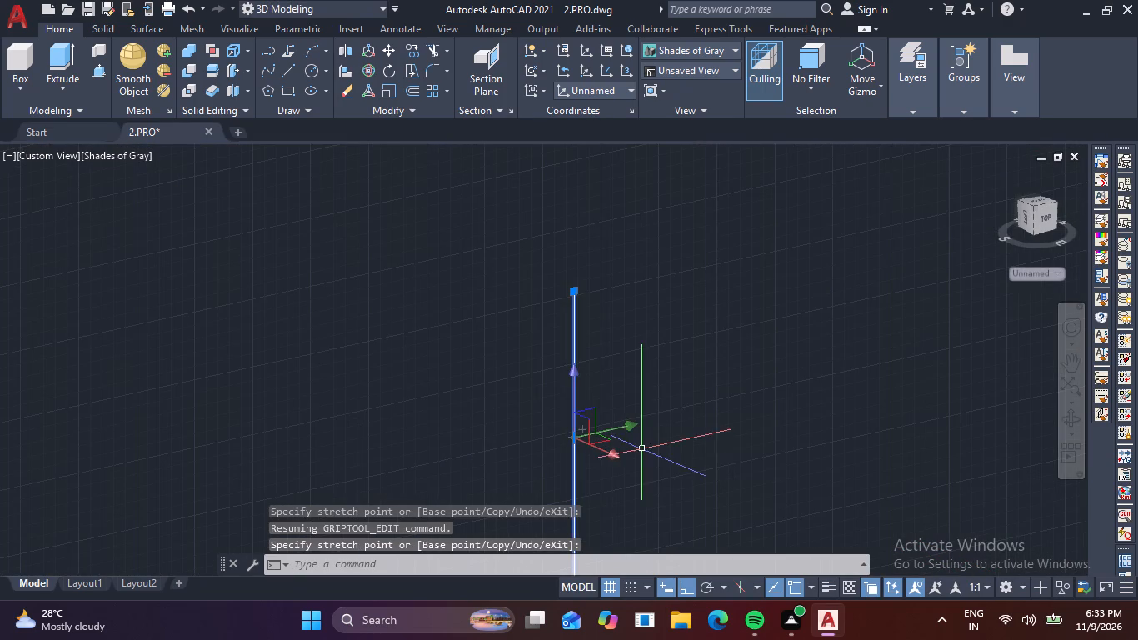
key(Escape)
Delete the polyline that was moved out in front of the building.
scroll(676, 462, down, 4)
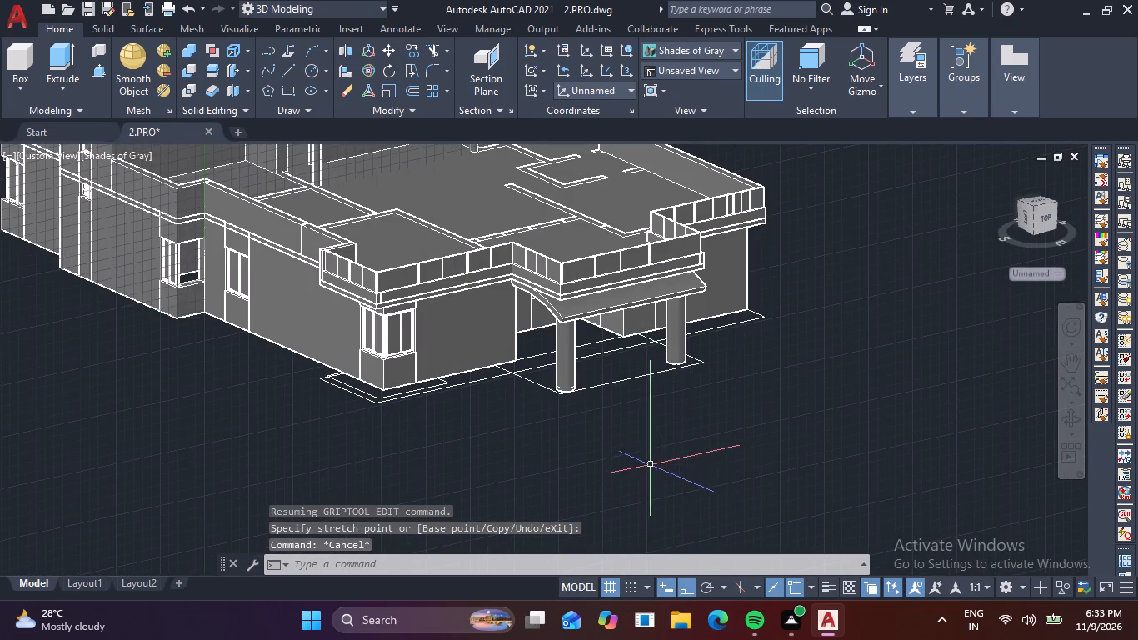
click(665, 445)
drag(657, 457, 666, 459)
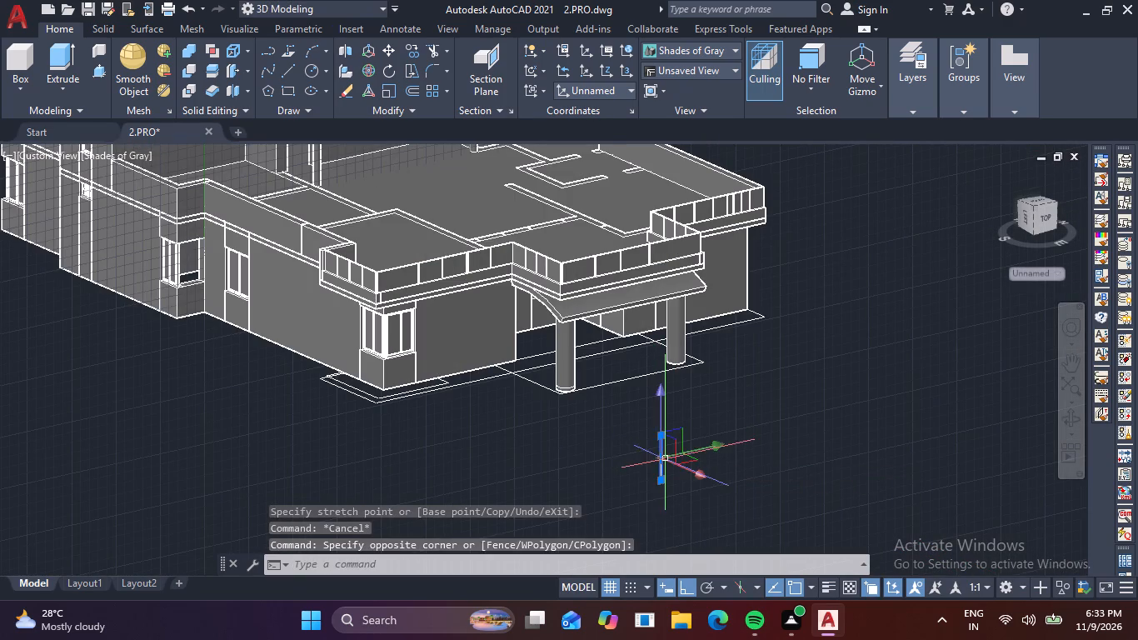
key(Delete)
Examine the corner window's open side and the objects overlapping at the header's lower wall-side corner.
middle_drag(231, 274, 333, 343)
scroll(300, 345, up, 4)
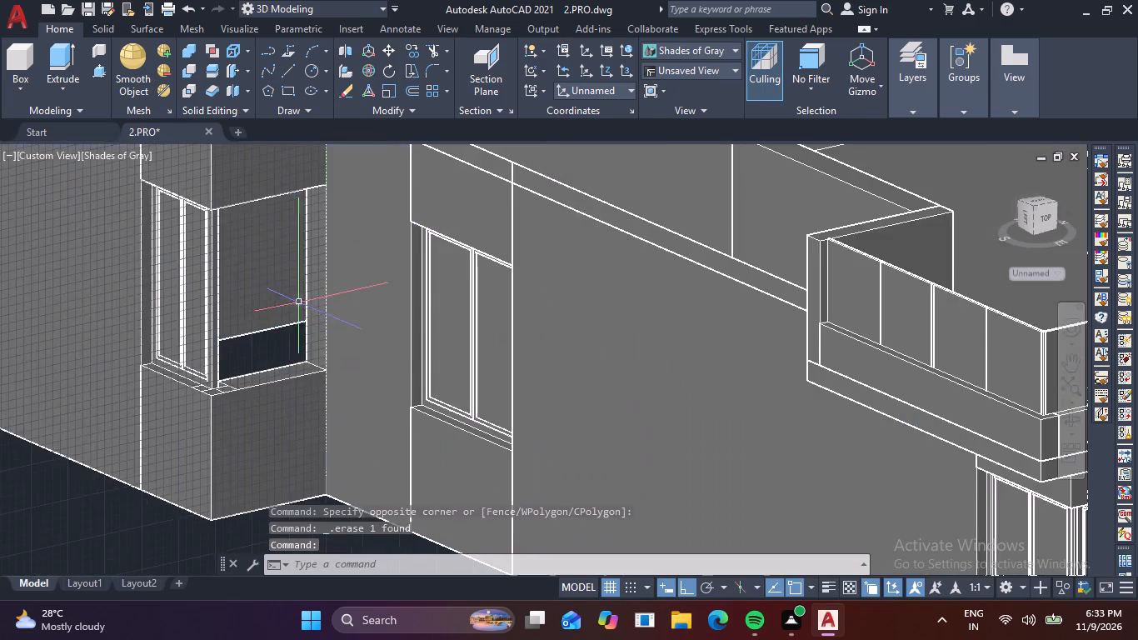
scroll(300, 302, up, 3)
middle_drag(335, 307, 337, 444)
drag(302, 218, 303, 230)
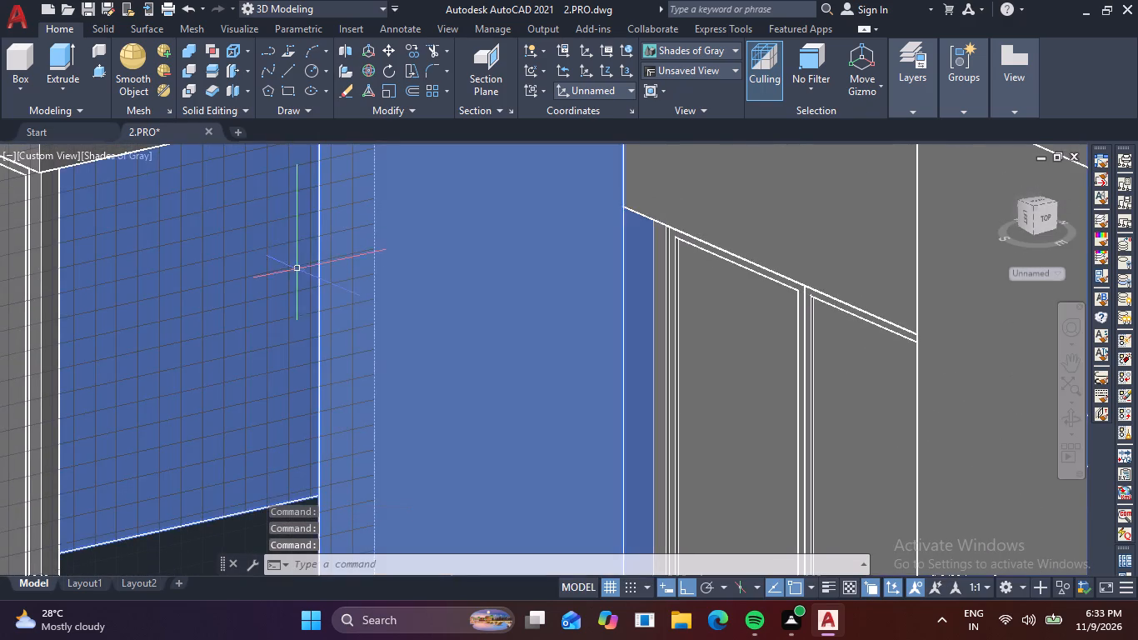
middle_drag(303, 298, 319, 376)
key(Escape)
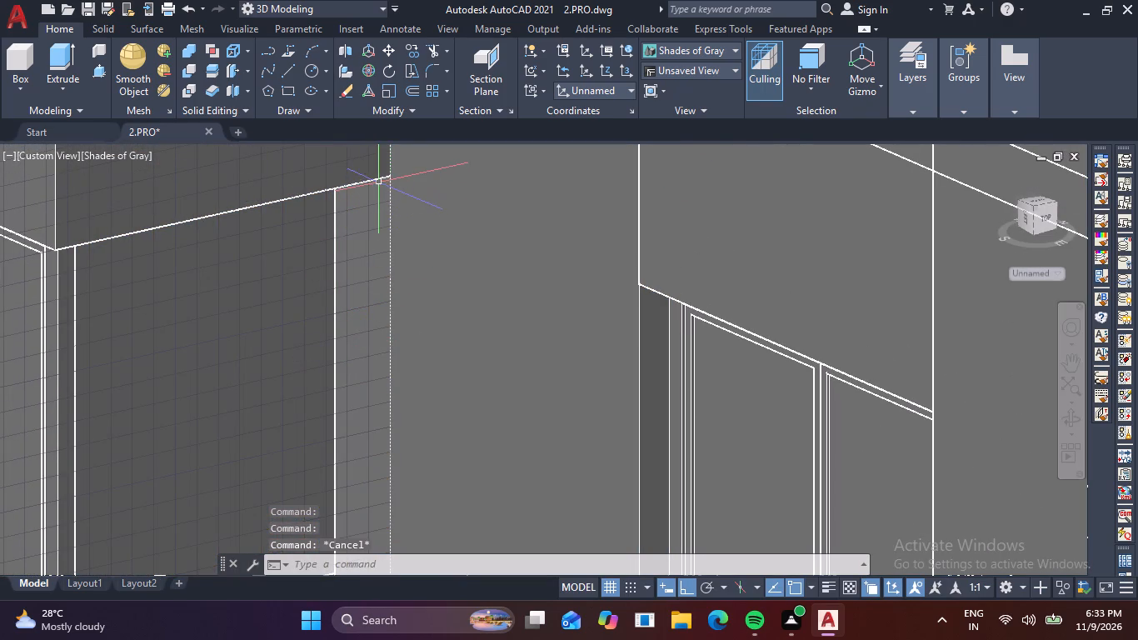
click(380, 179)
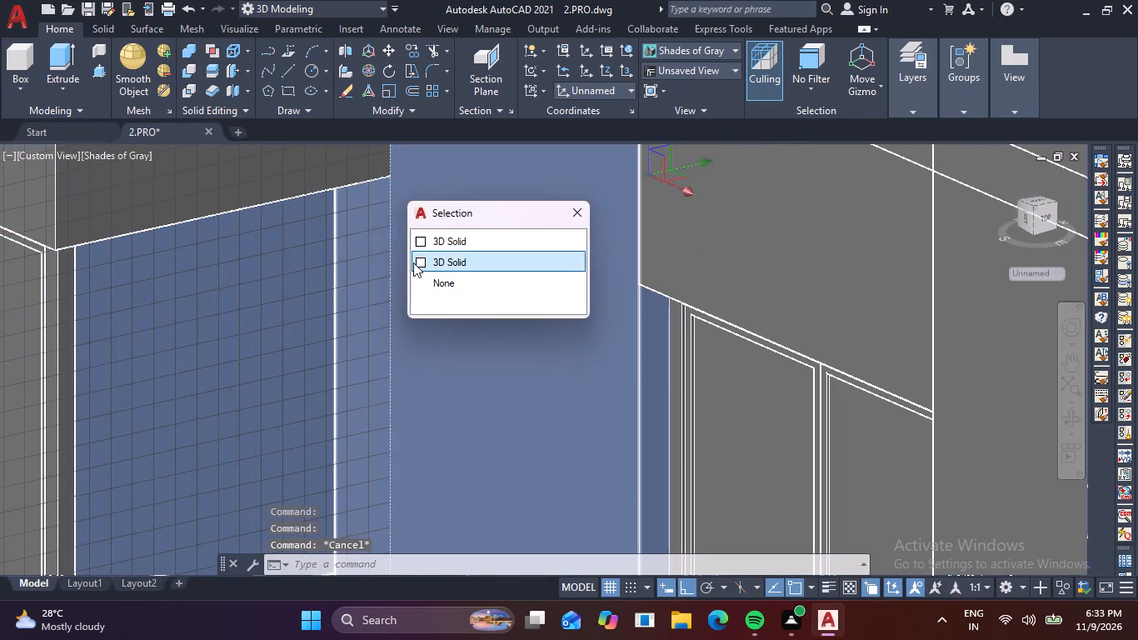
scroll(376, 297, down, 3)
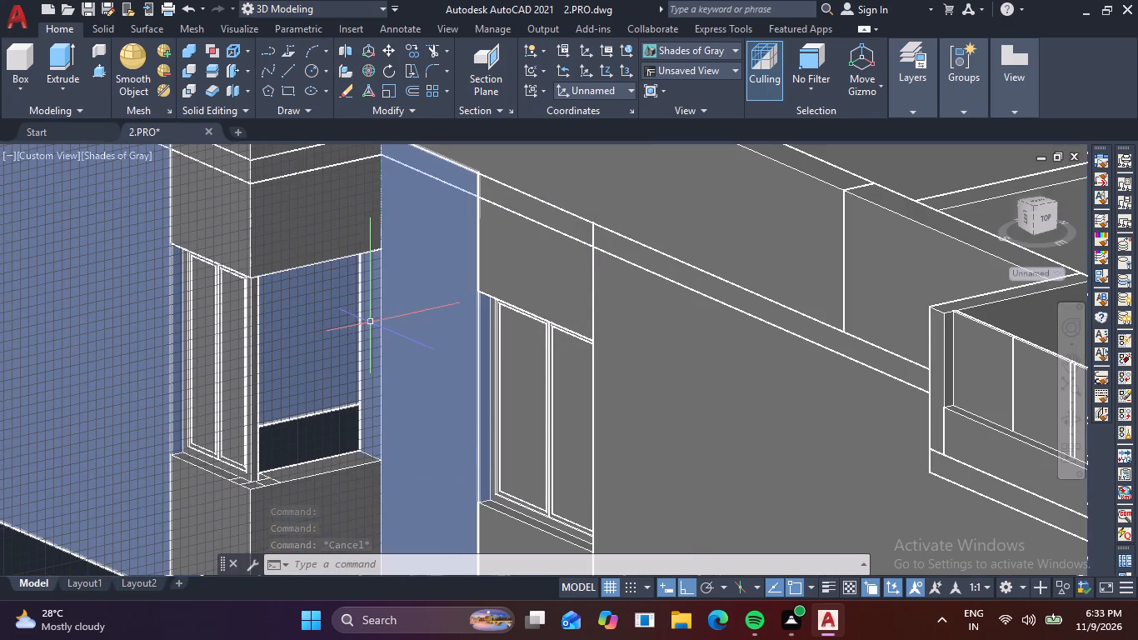
key(Escape)
key(Escape)
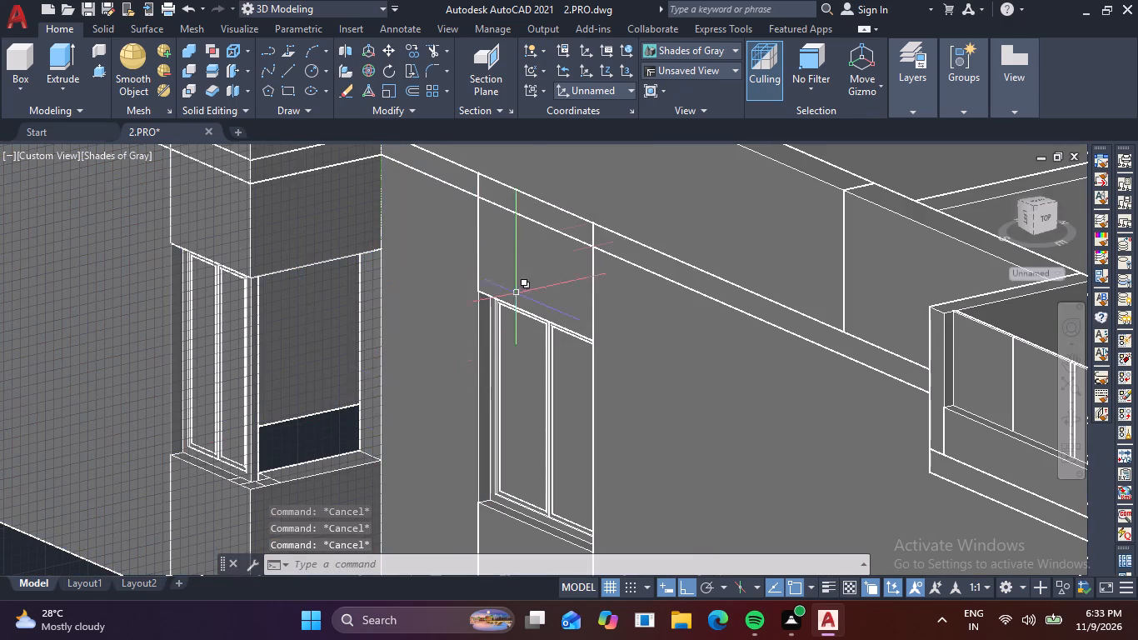
scroll(446, 277, down, 4)
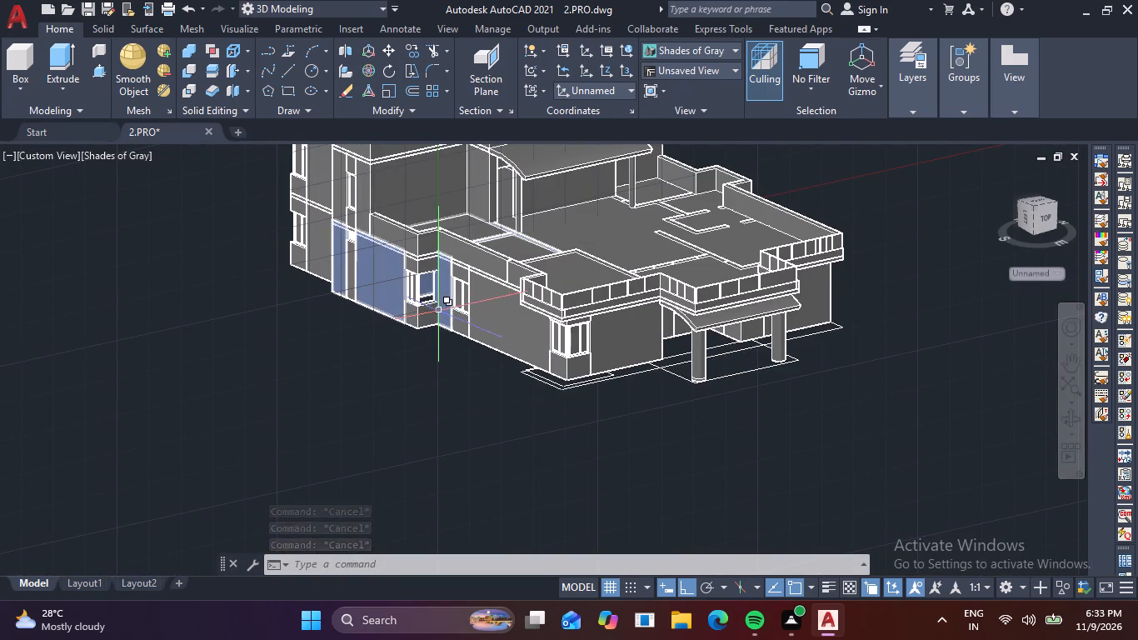
shift+middle_drag(449, 320, 405, 332)
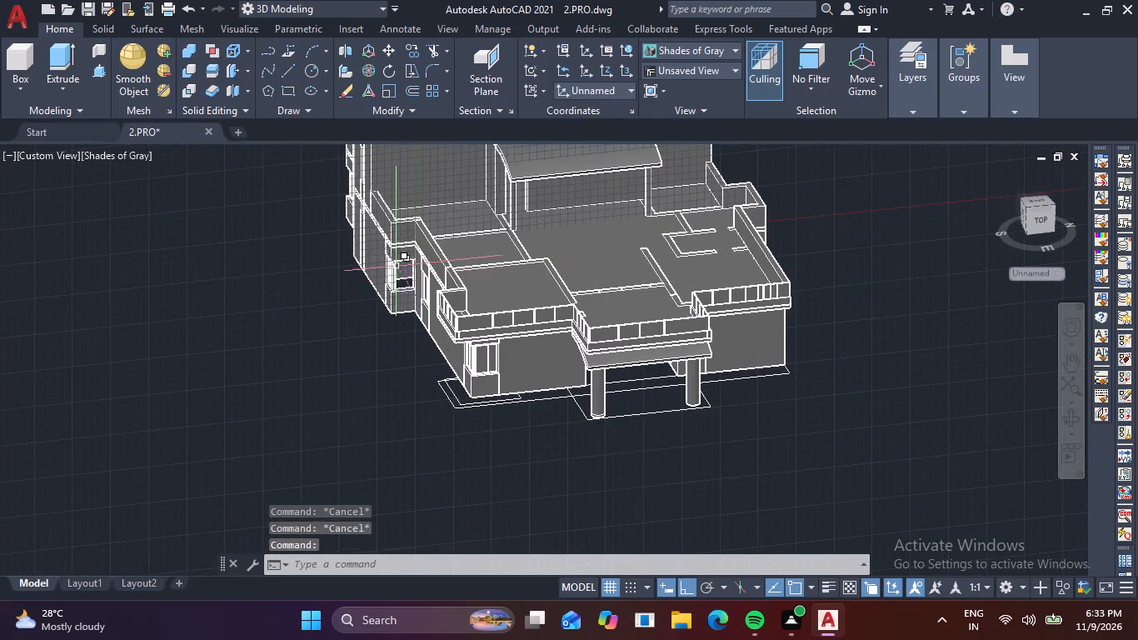
scroll(402, 254, up, 9)
middle_drag(483, 304, 464, 203)
scroll(466, 203, up, 1)
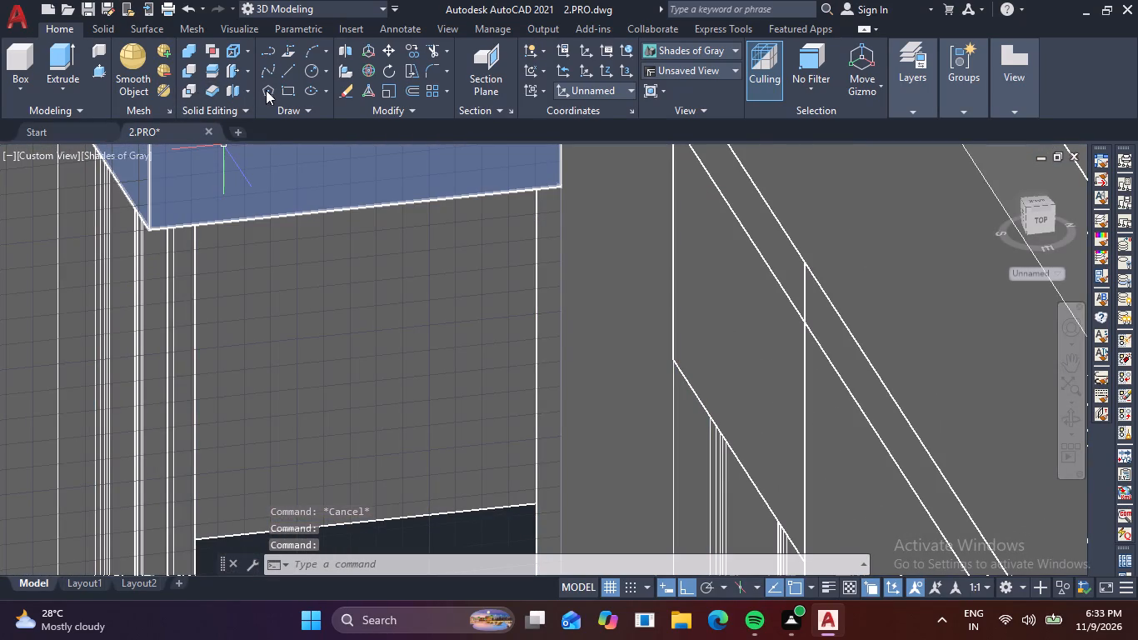
Draw a rectangle over the corner window's open side, from the header's lower wall-side corner to the sill's outer edge near the two-panel window.
click(297, 90)
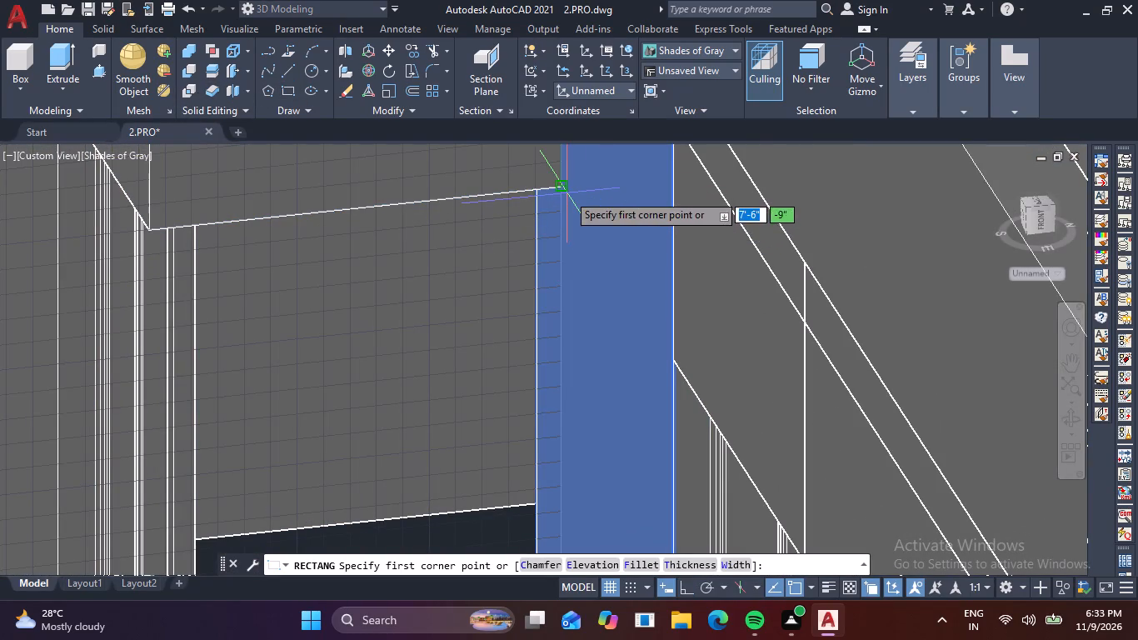
click(561, 192)
scroll(456, 365, down, 2)
middle_drag(448, 380, 443, 377)
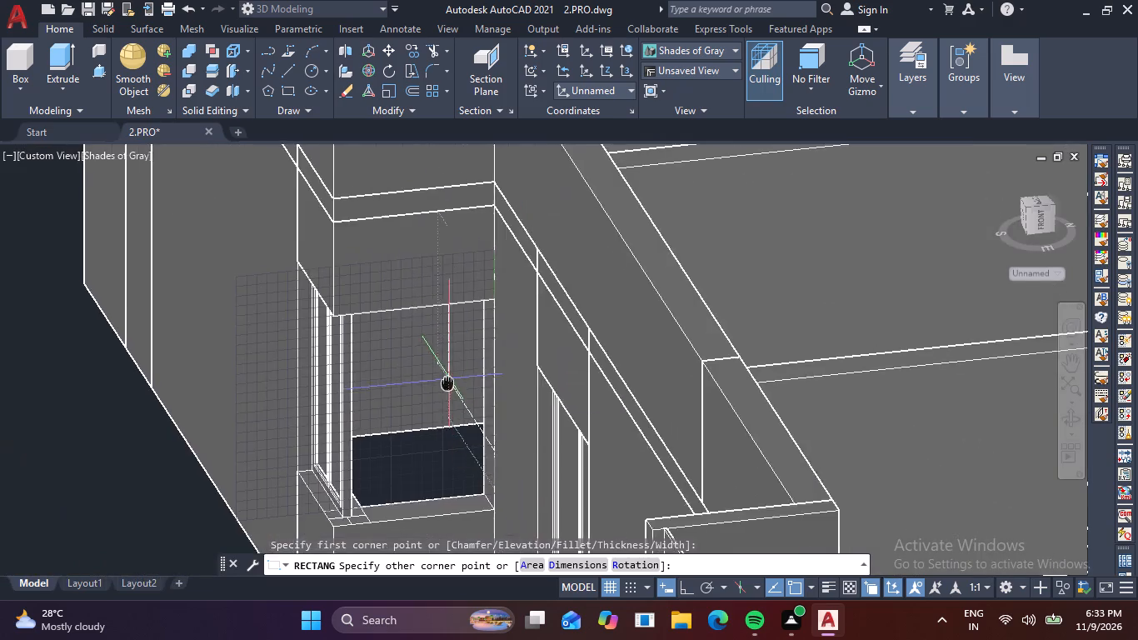
middle_drag(443, 377, 480, 237)
scroll(359, 380, up, 4)
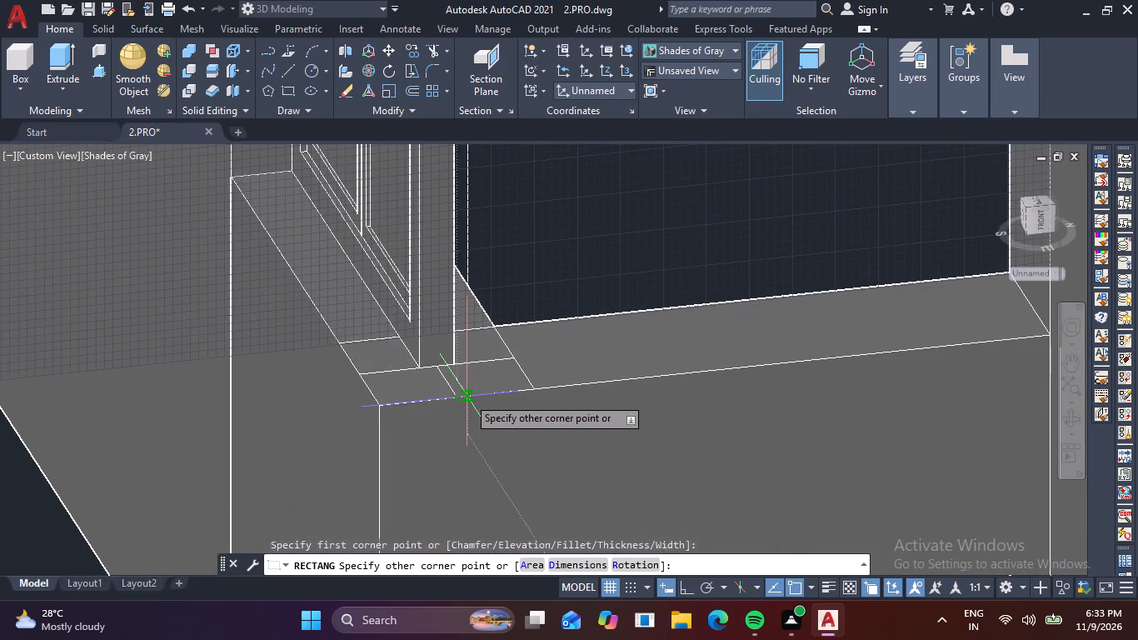
click(457, 394)
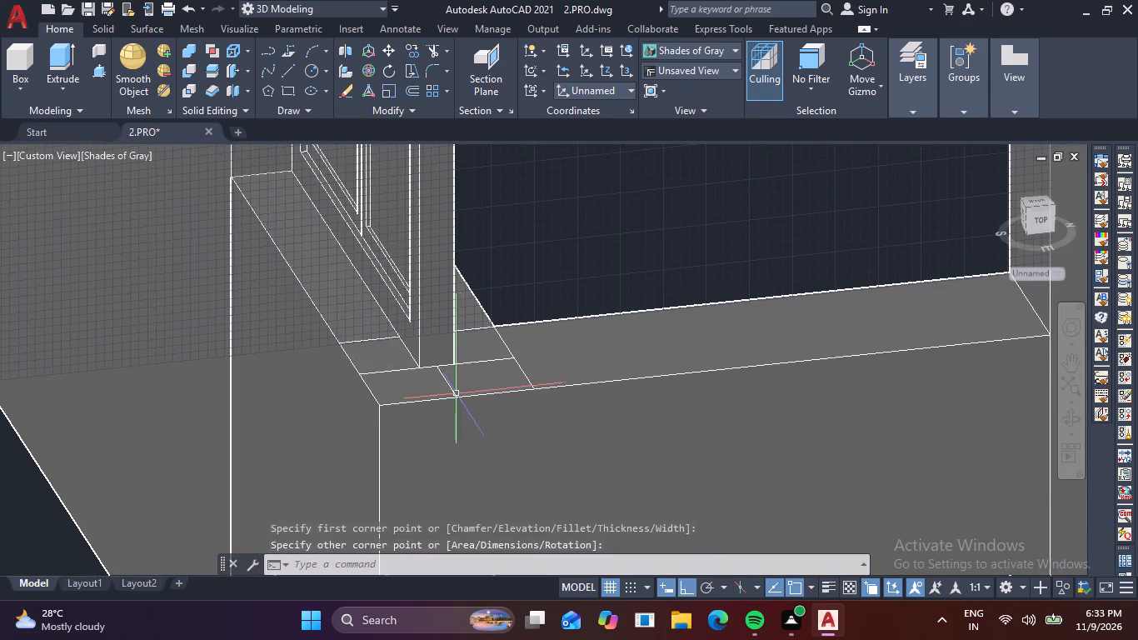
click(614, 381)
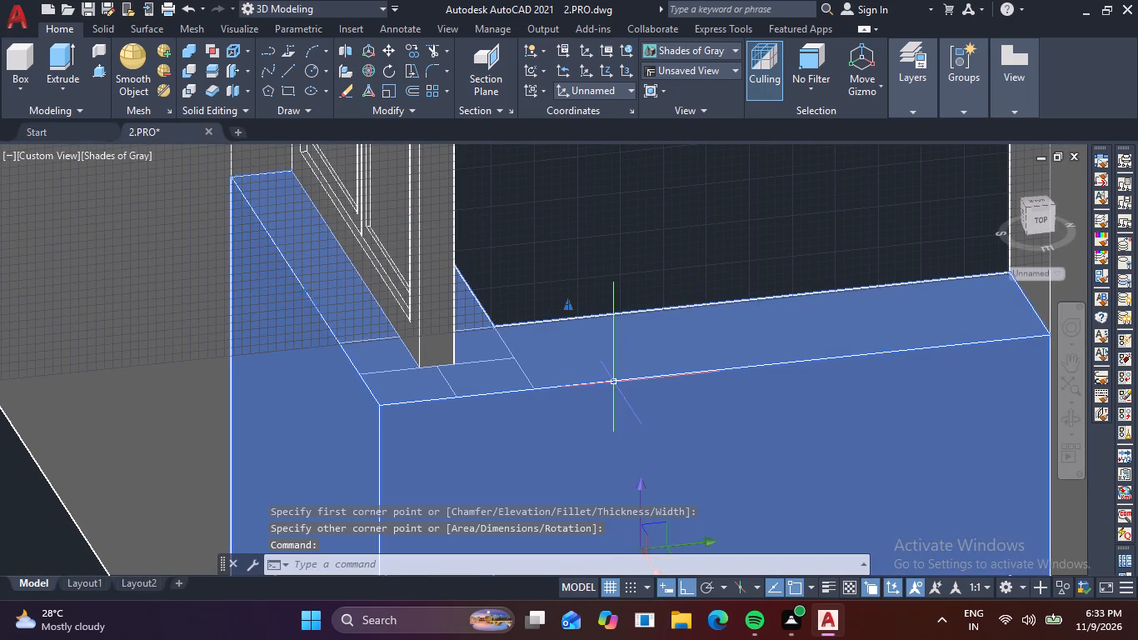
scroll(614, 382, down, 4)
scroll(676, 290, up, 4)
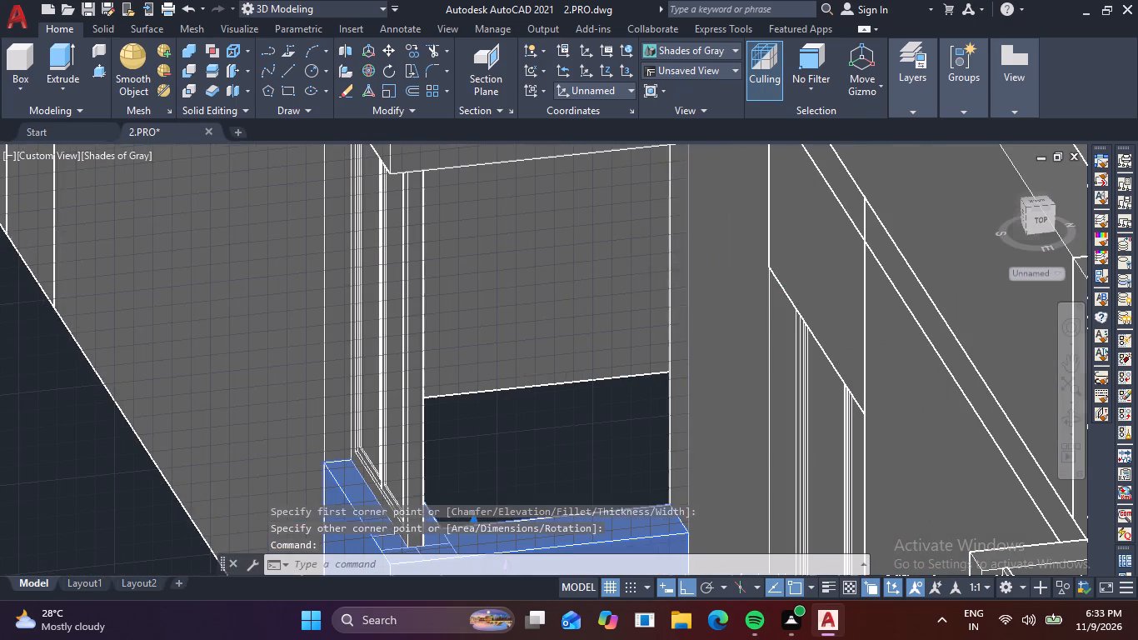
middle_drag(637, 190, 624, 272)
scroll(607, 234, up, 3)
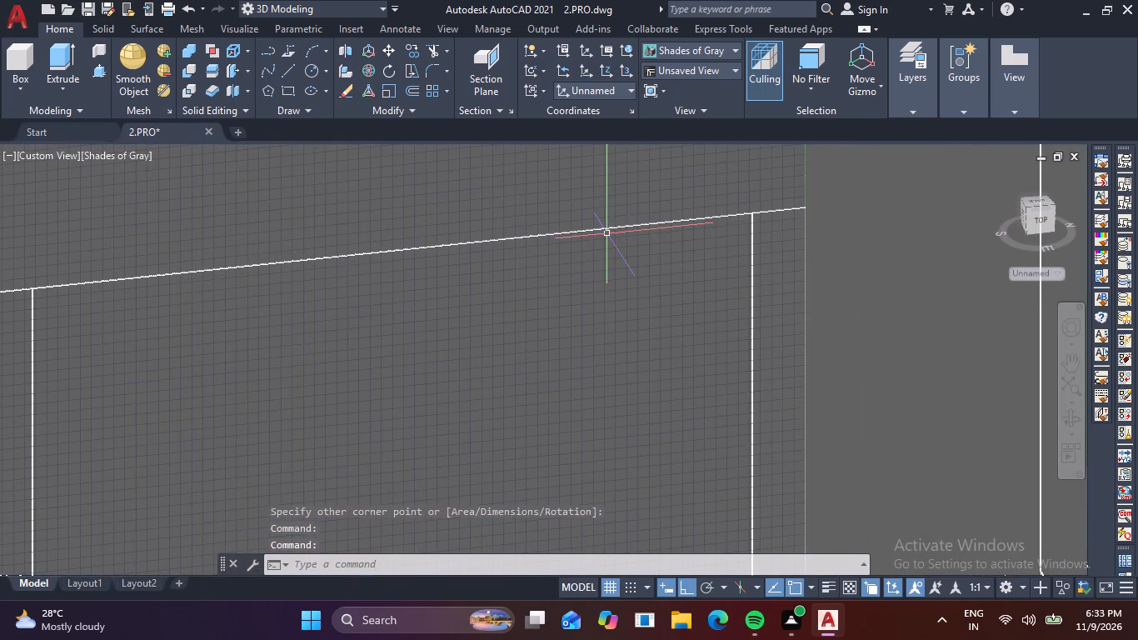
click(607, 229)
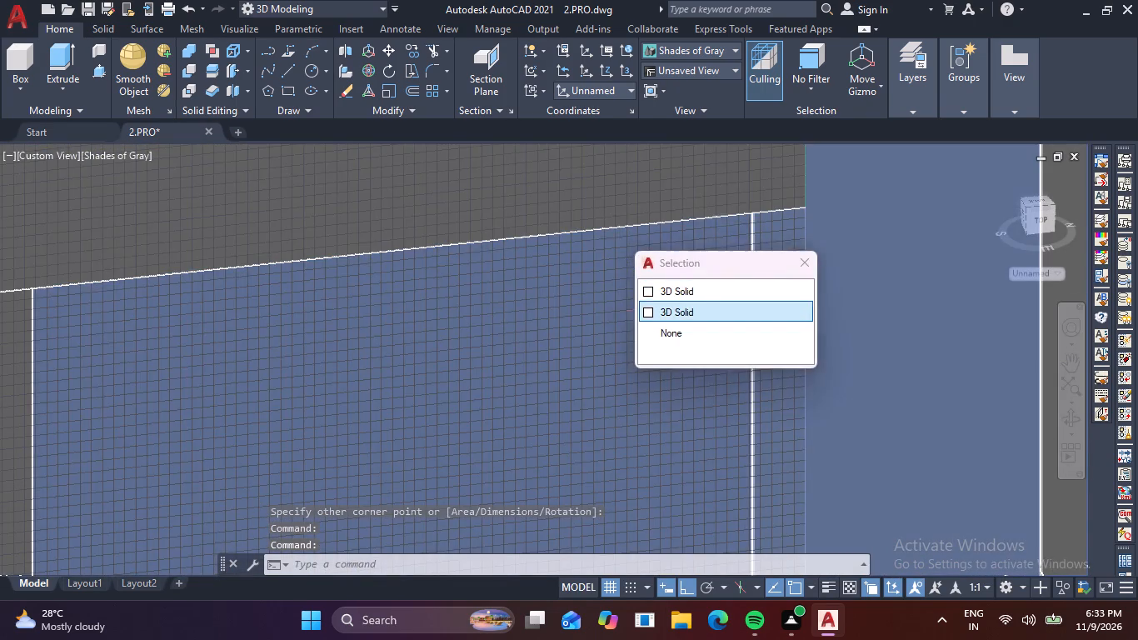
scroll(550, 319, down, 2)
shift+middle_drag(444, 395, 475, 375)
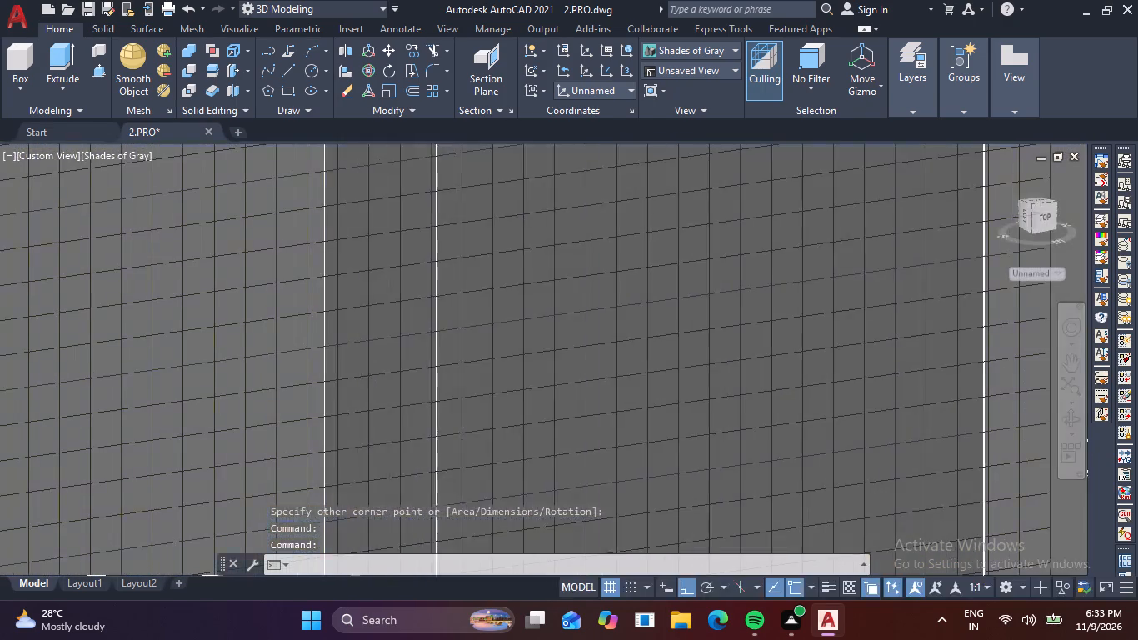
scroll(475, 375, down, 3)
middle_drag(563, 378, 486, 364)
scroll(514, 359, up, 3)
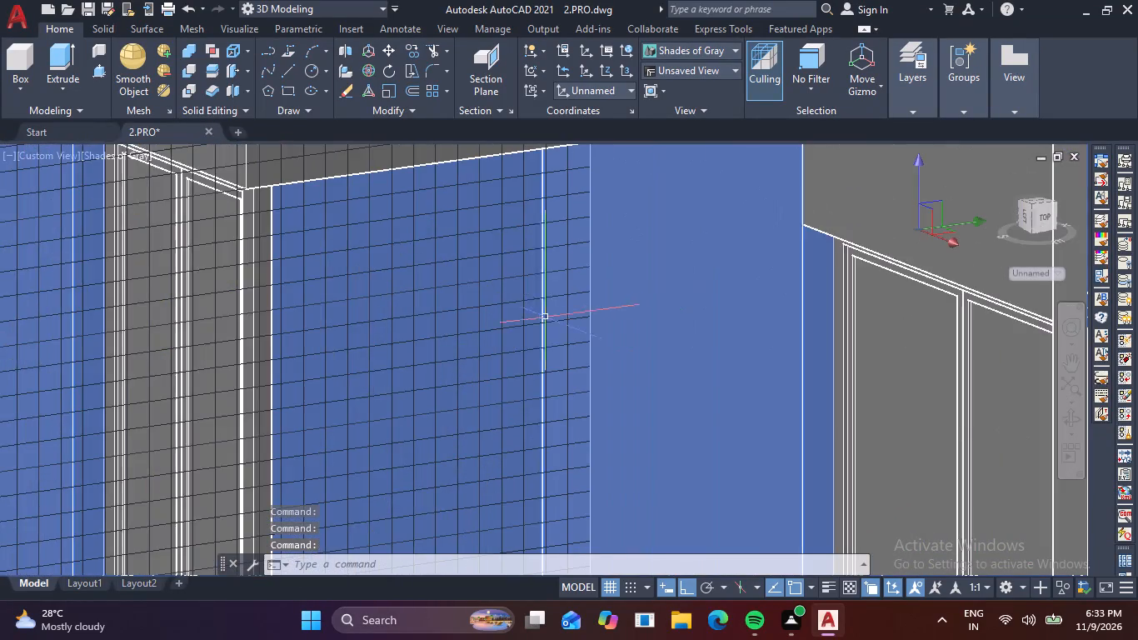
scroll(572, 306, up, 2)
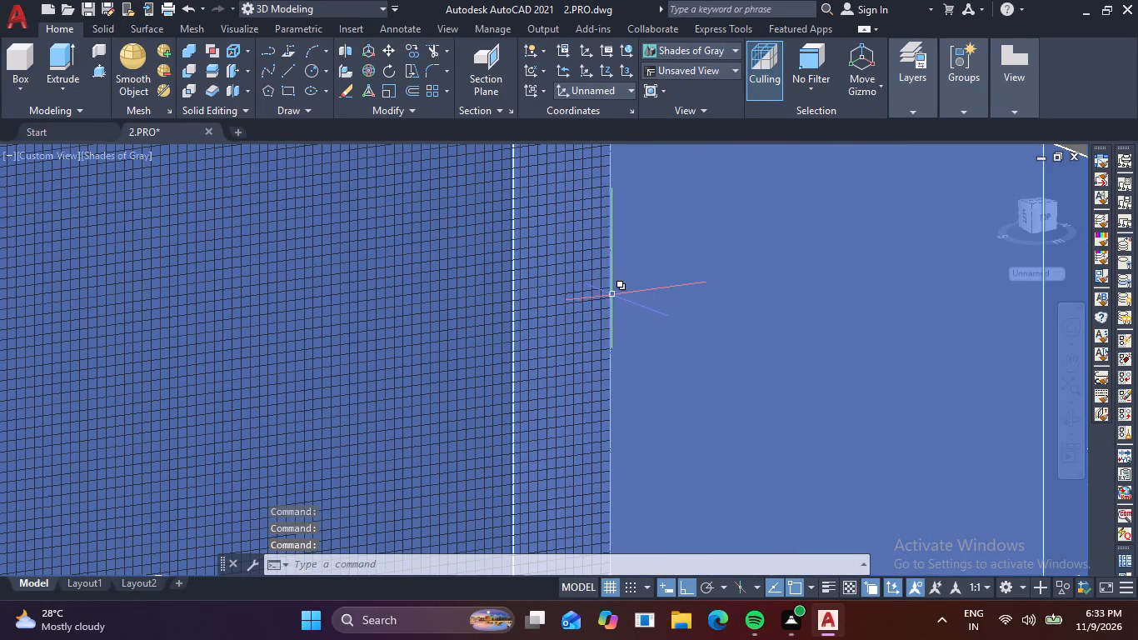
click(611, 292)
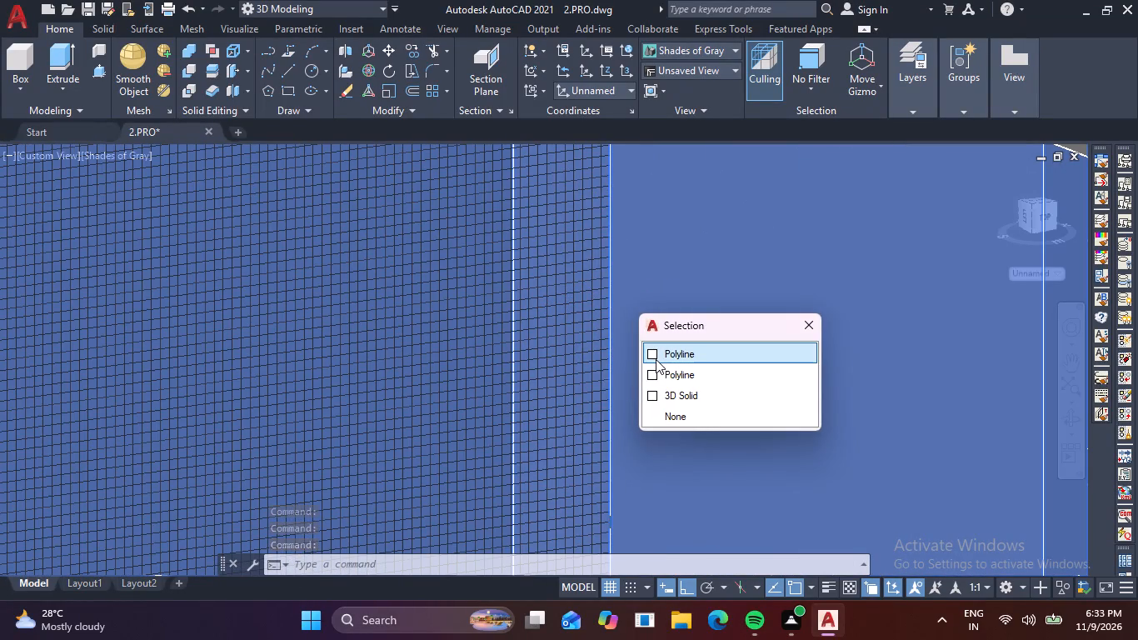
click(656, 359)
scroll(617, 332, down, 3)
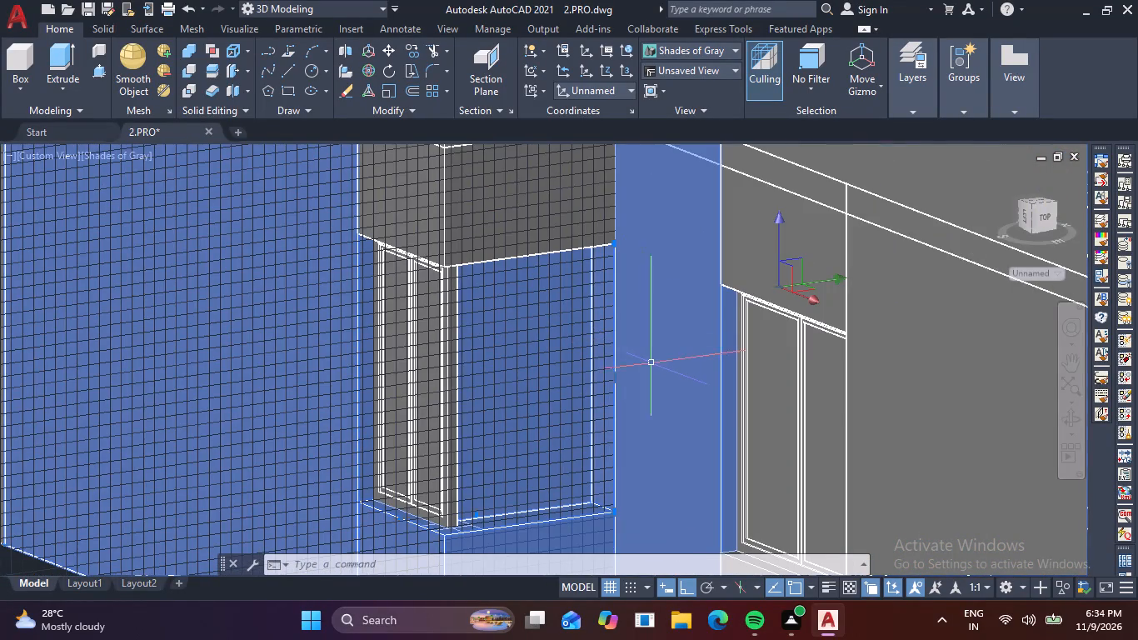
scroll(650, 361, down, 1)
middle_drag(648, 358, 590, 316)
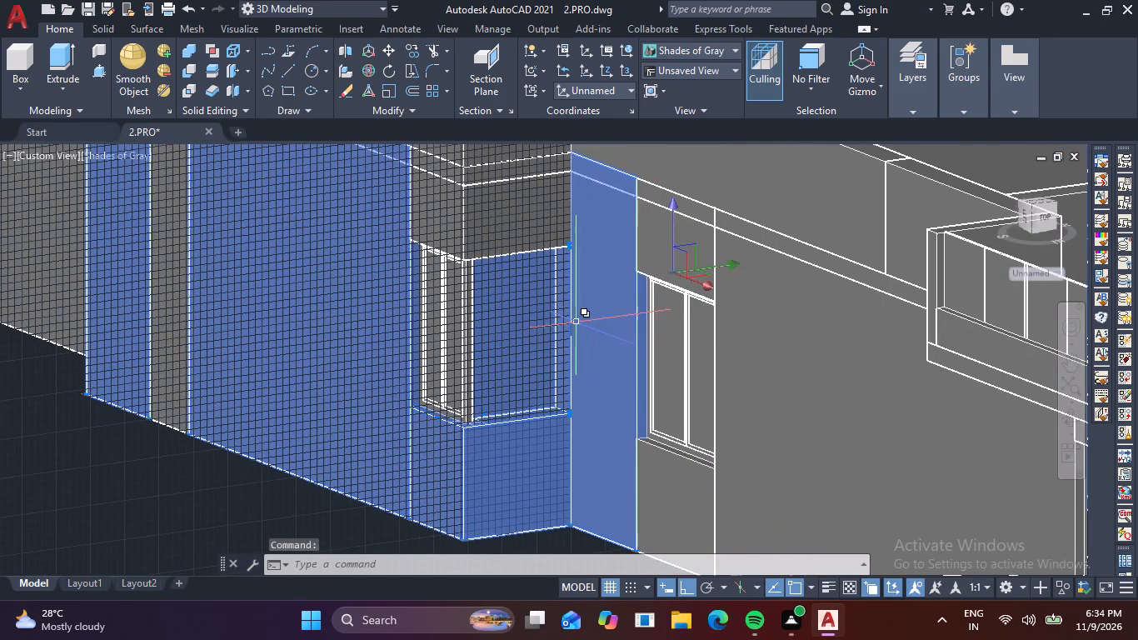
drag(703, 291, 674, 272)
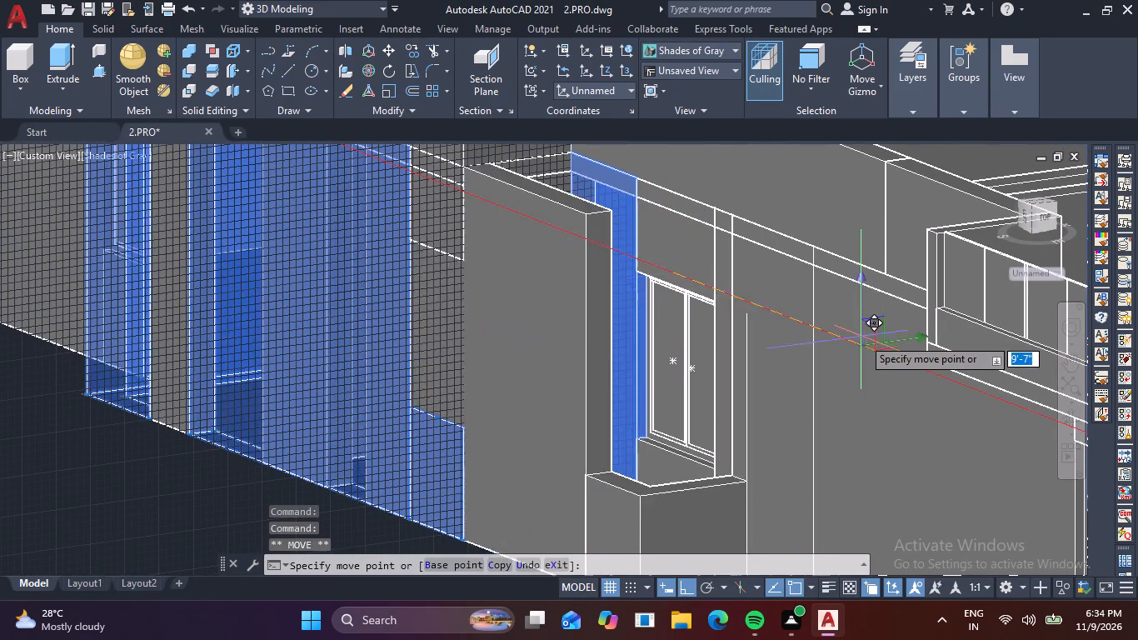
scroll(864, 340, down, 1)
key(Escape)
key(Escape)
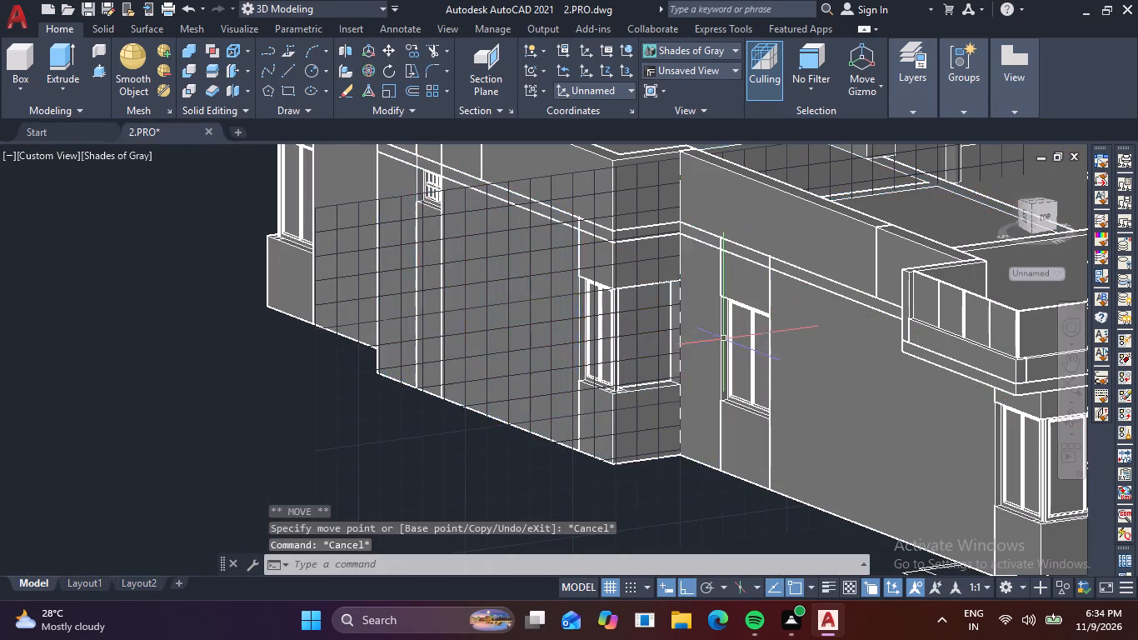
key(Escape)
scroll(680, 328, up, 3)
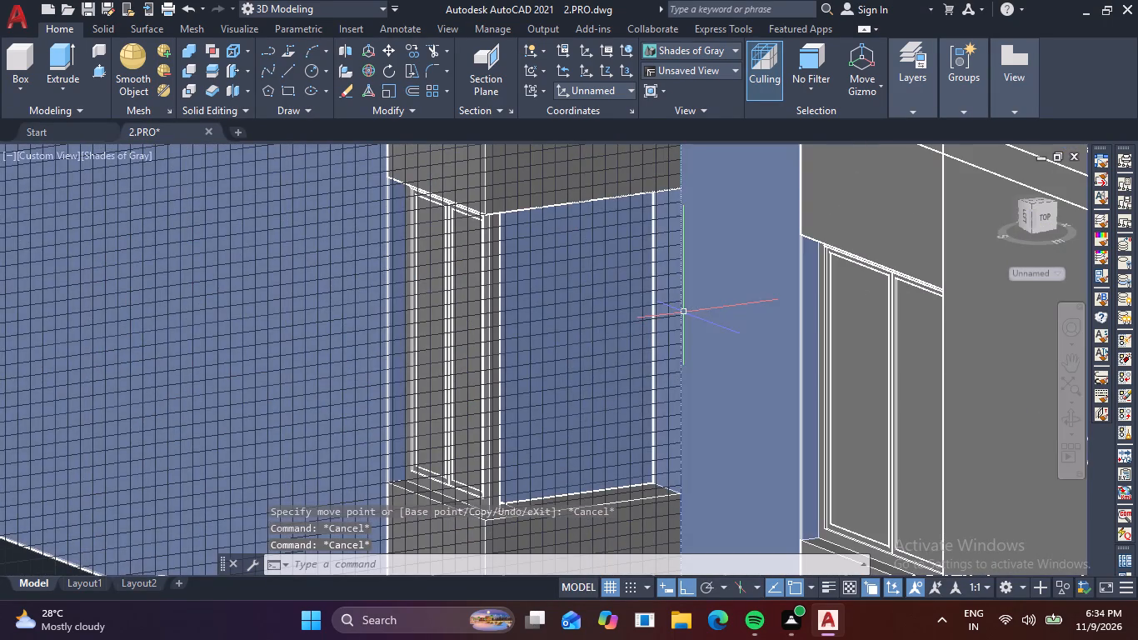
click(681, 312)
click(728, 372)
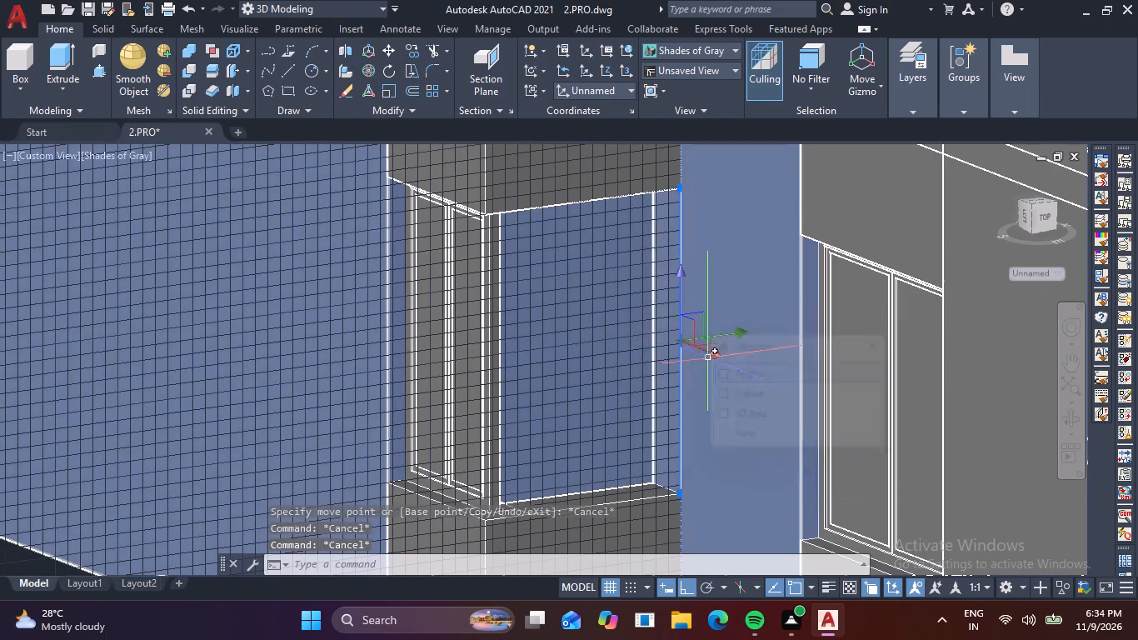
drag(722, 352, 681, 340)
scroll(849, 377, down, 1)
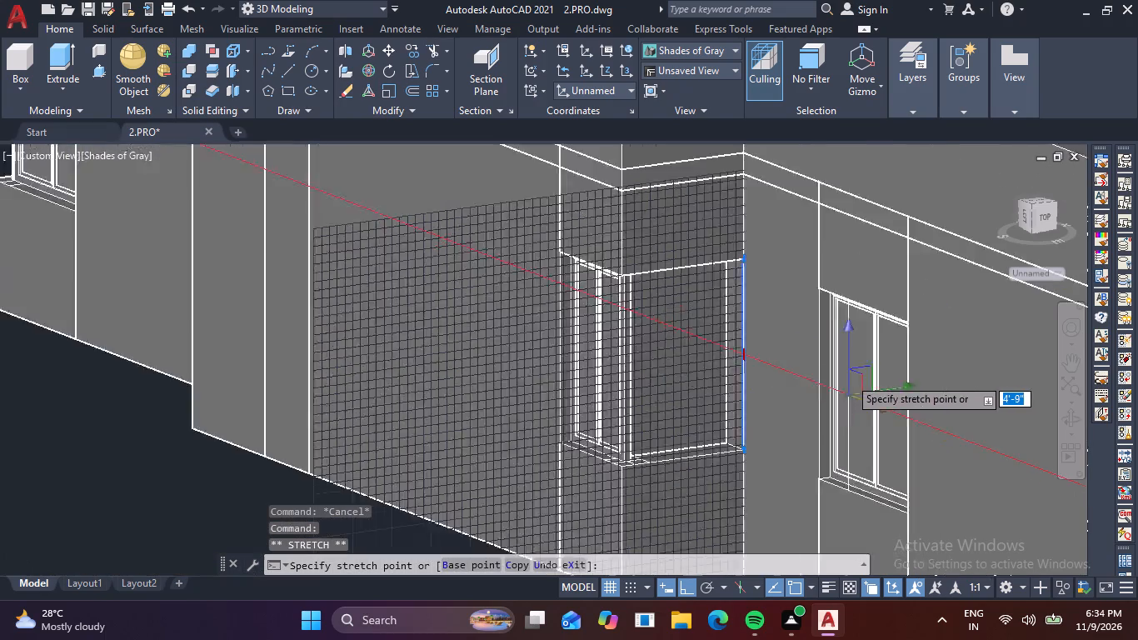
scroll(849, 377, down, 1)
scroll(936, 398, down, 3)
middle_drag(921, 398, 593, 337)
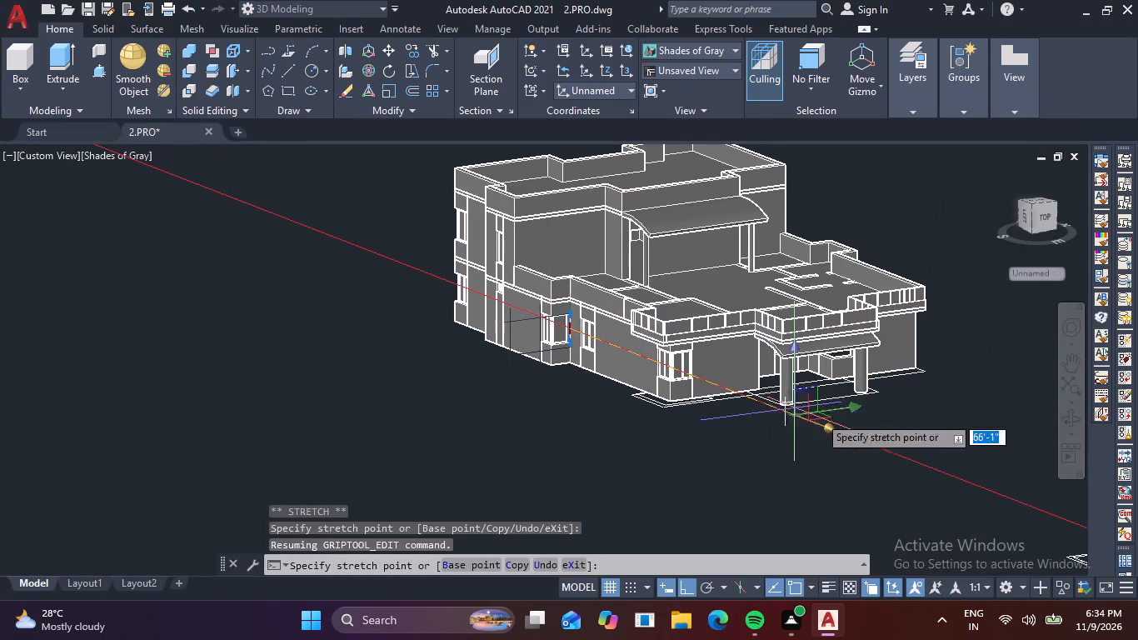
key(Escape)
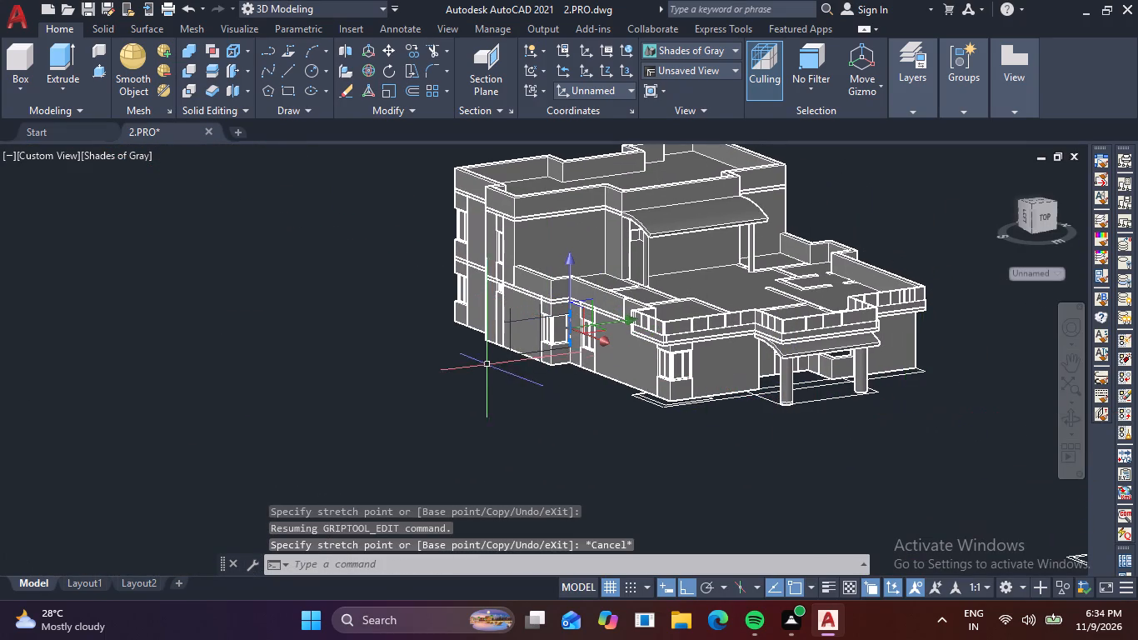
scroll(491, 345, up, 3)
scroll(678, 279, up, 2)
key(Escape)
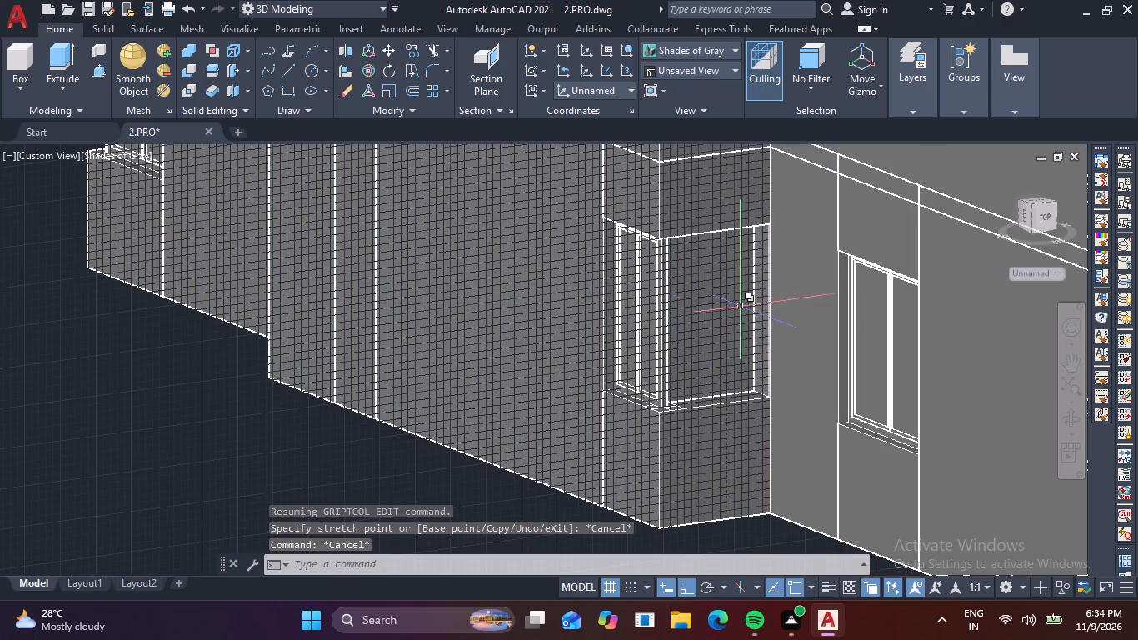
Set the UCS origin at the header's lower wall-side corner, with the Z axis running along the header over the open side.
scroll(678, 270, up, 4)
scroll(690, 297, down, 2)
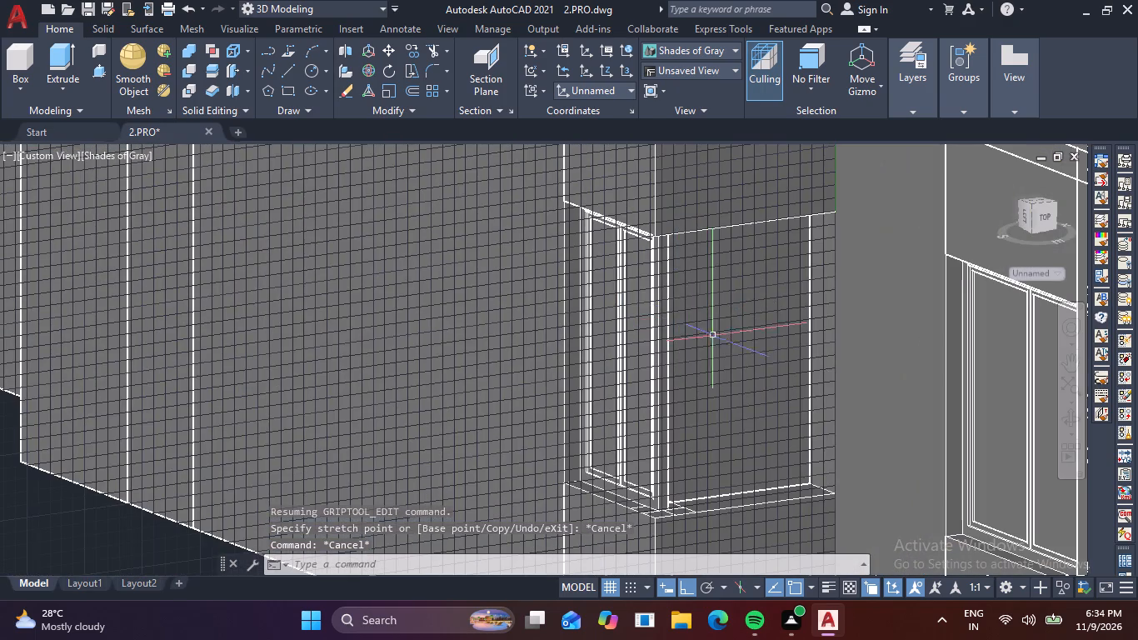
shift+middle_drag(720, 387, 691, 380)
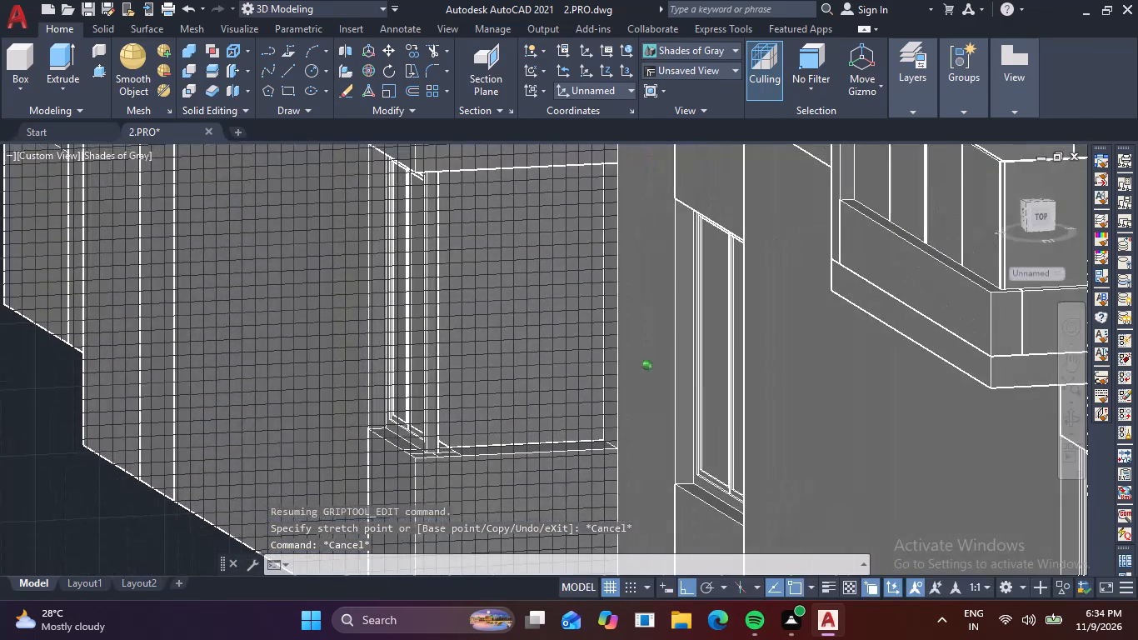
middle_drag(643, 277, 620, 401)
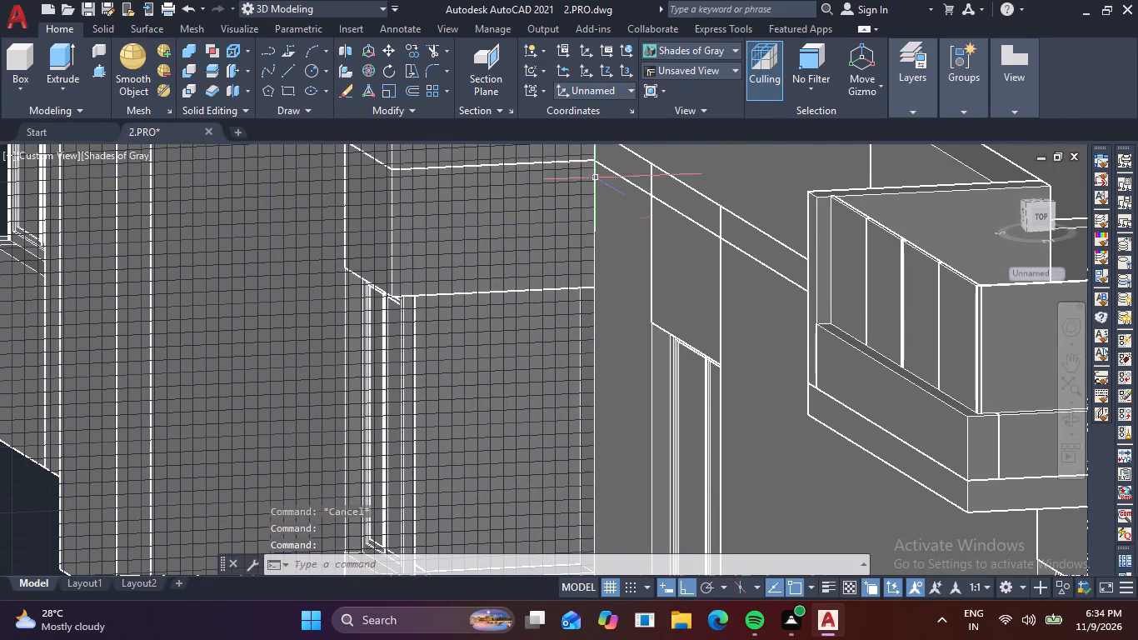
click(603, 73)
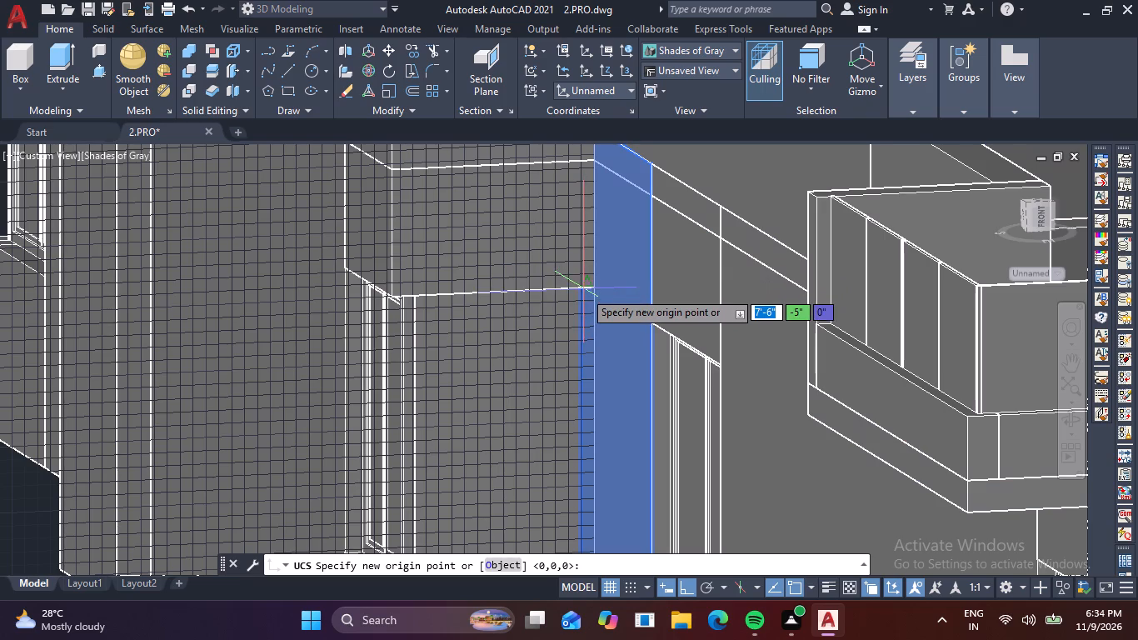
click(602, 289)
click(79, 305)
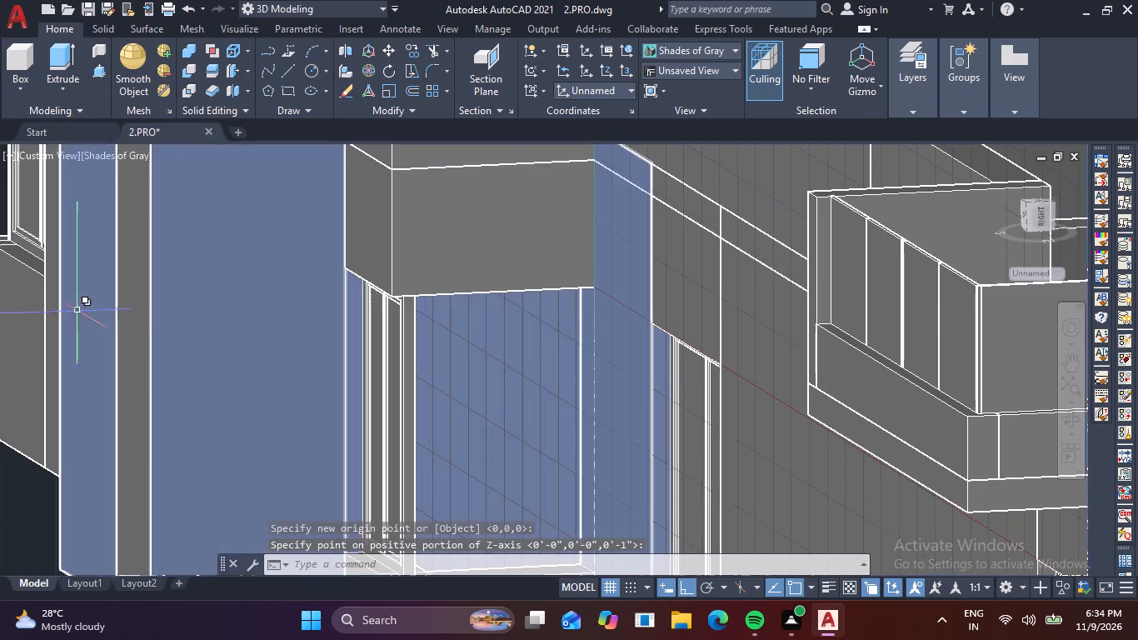
Set the UCS origin at the header's lower wall-side corner, with the Z axis along the long facade toward the balcony.
scroll(162, 319, down, 3)
scroll(391, 337, up, 3)
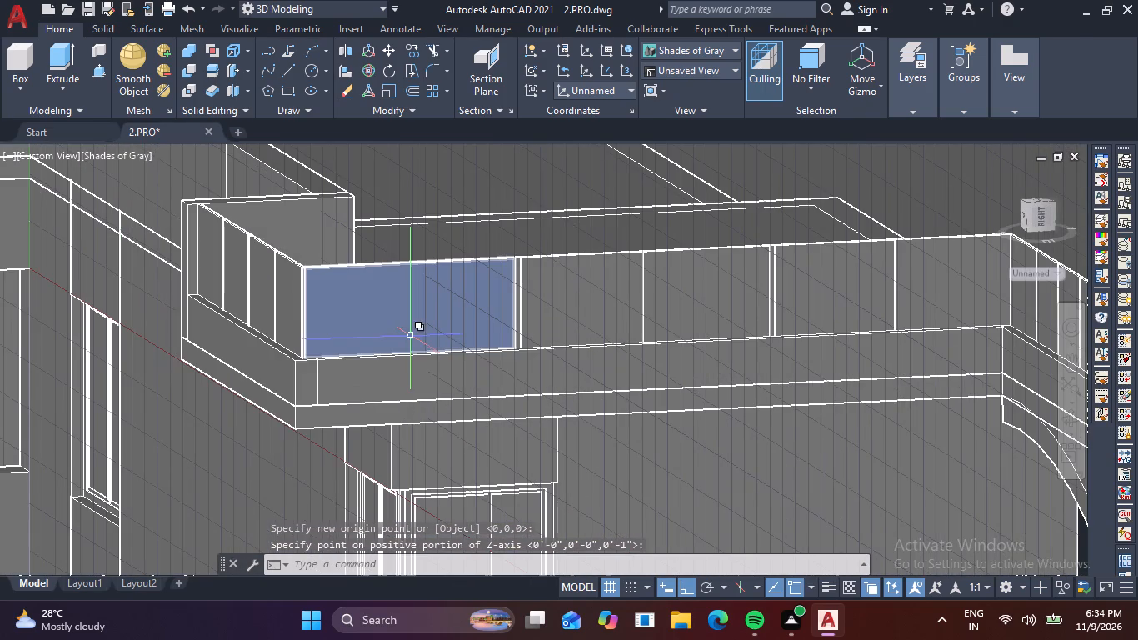
scroll(343, 361, down, 2)
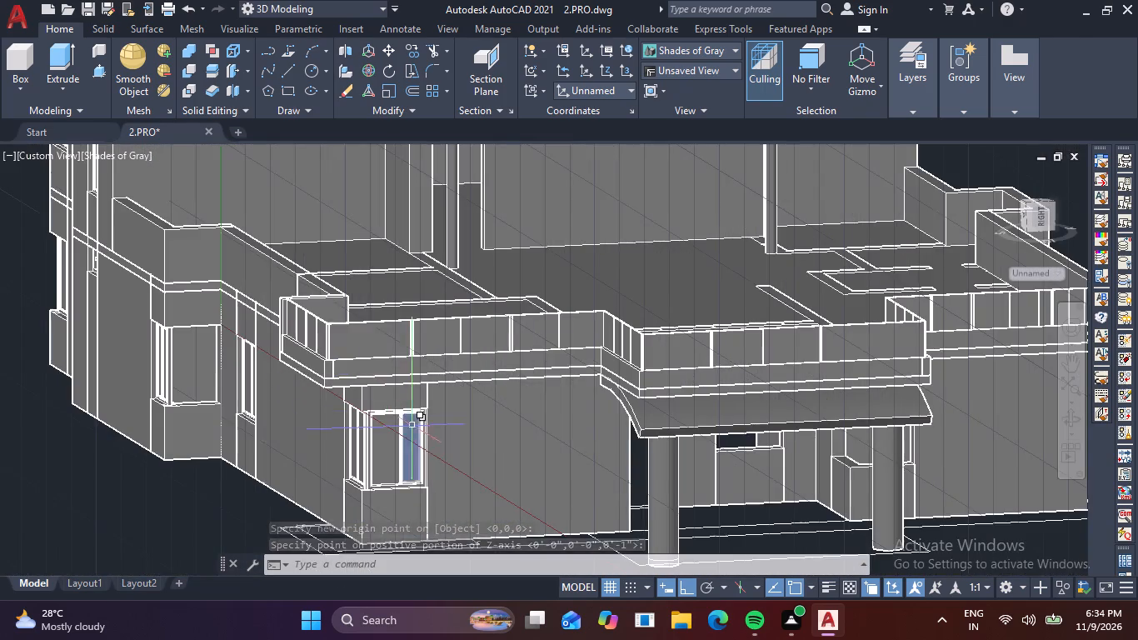
scroll(412, 427, up, 3)
scroll(504, 430, down, 2)
scroll(222, 340, up, 2)
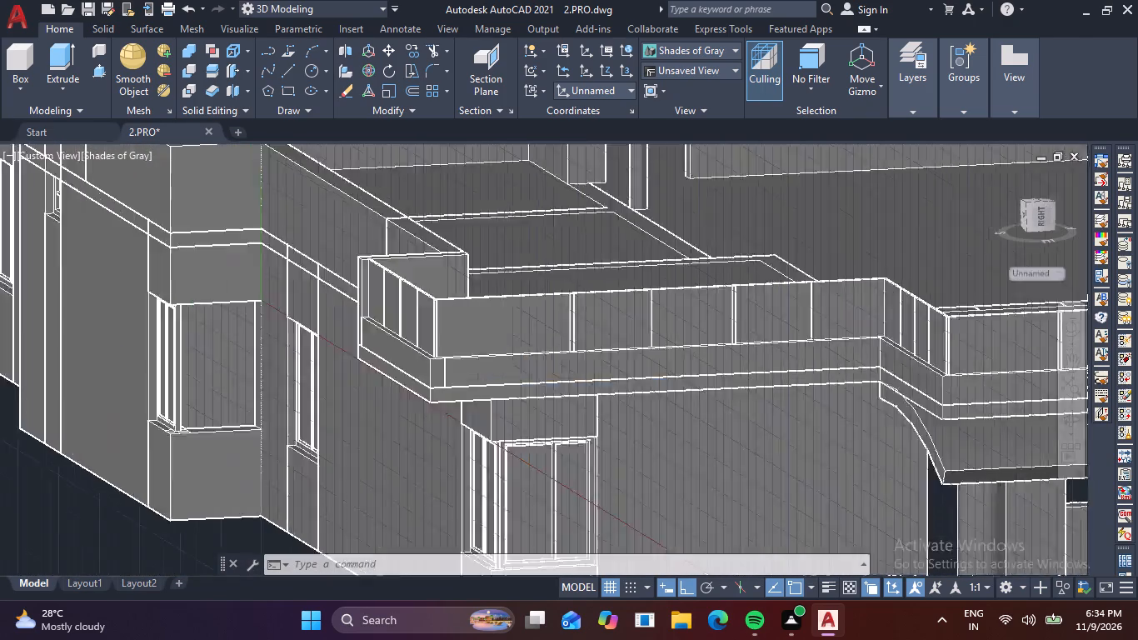
scroll(222, 334, up, 2)
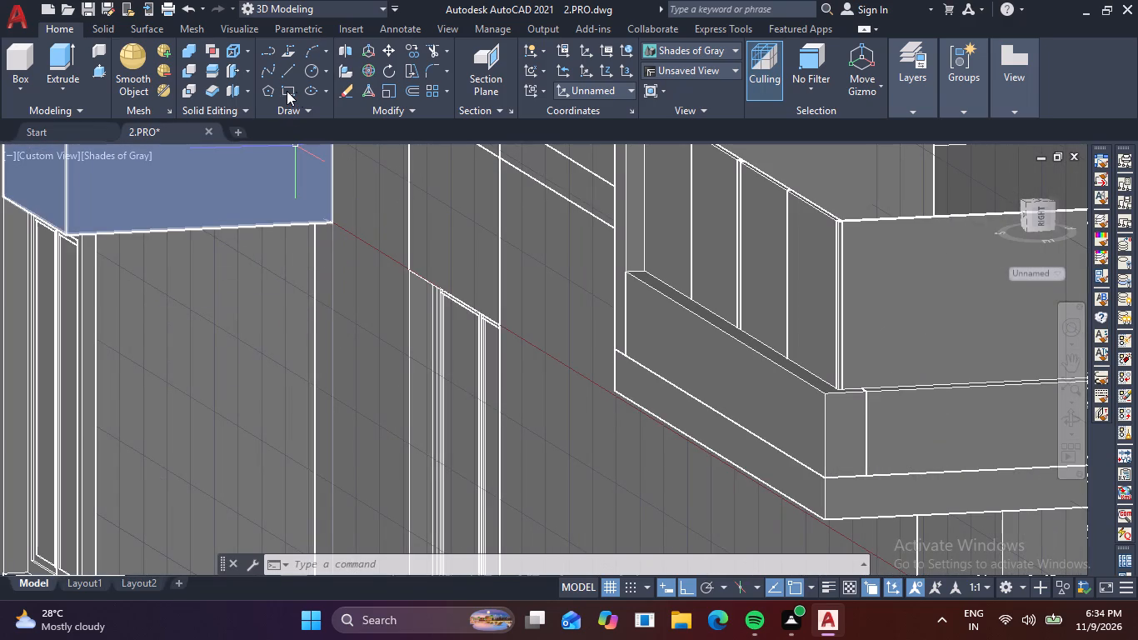
click(613, 72)
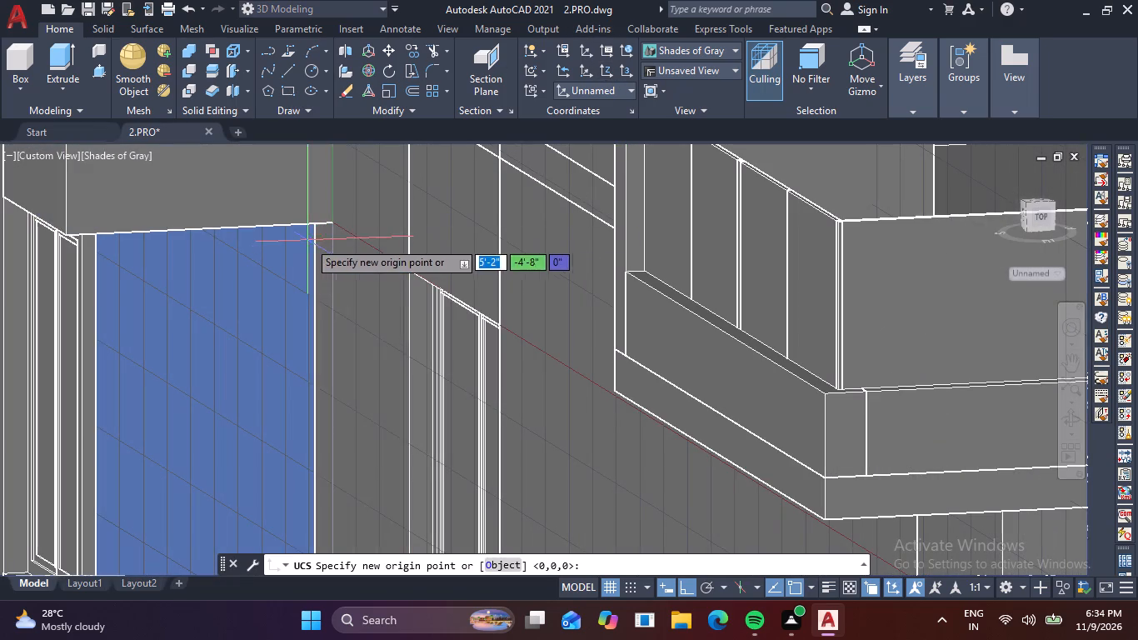
click(336, 222)
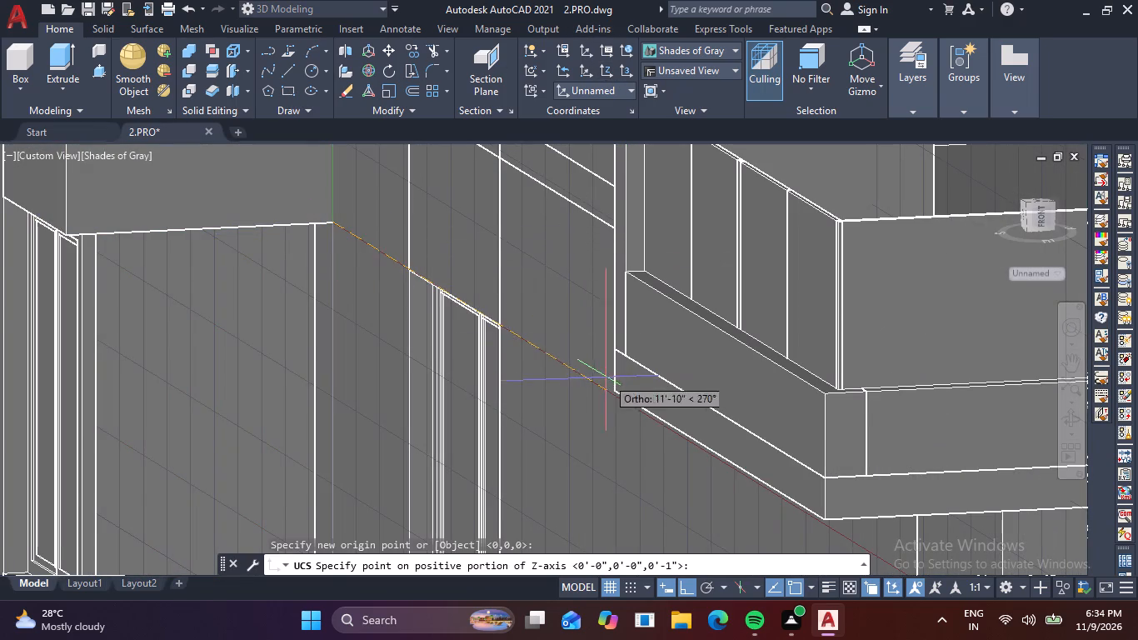
click(612, 385)
scroll(474, 343, down, 2)
middle_drag(472, 347, 486, 327)
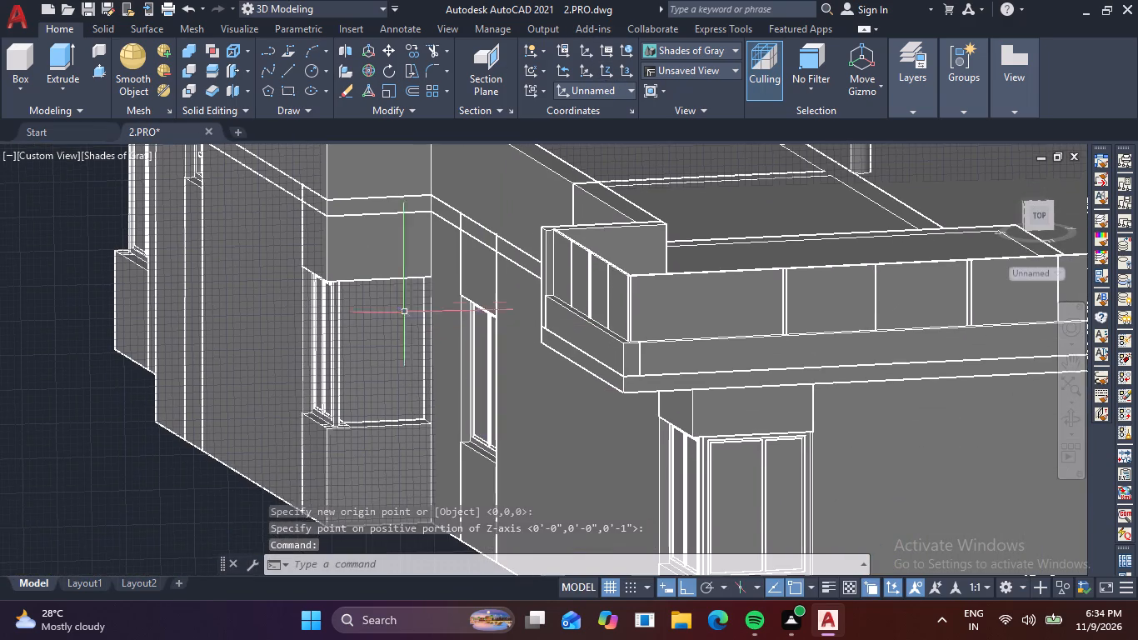
scroll(402, 254, up, 3)
middle_drag(480, 315, 445, 264)
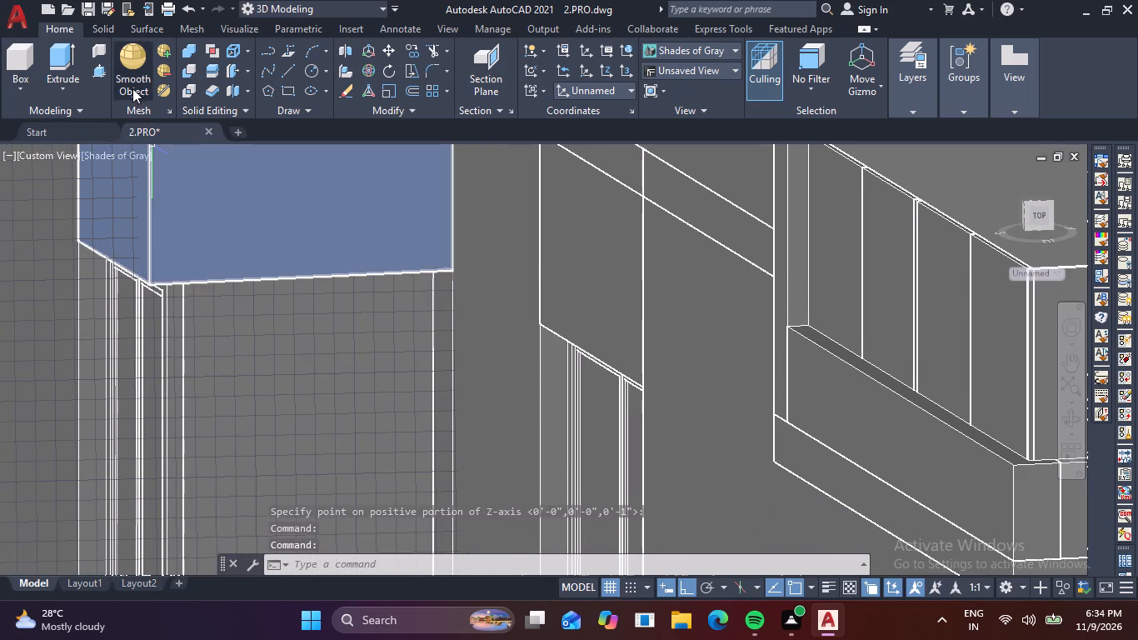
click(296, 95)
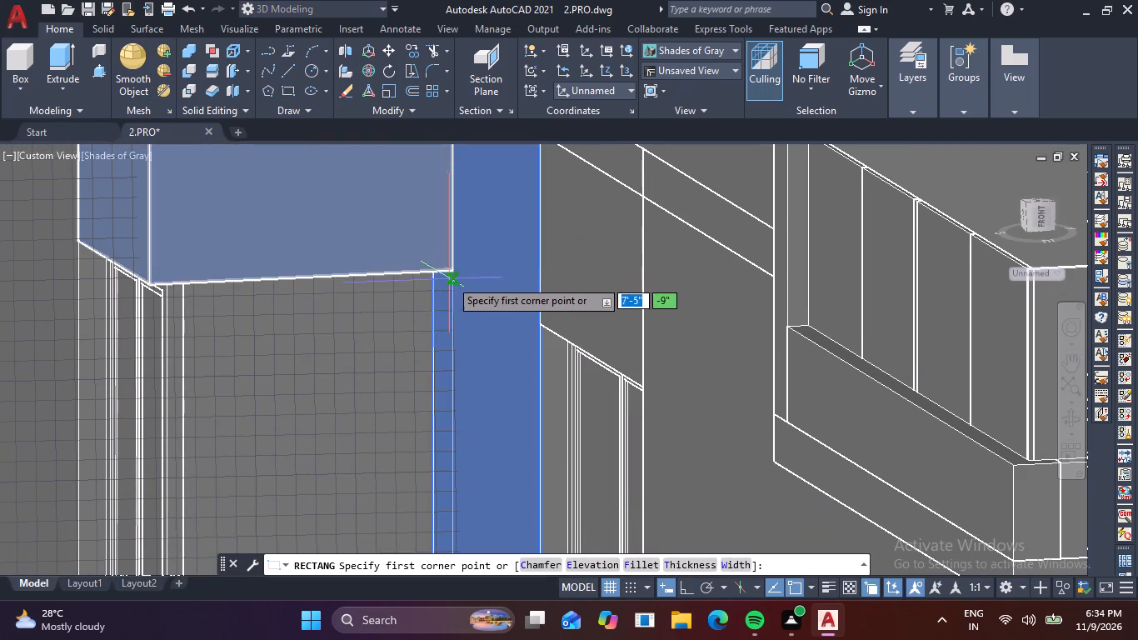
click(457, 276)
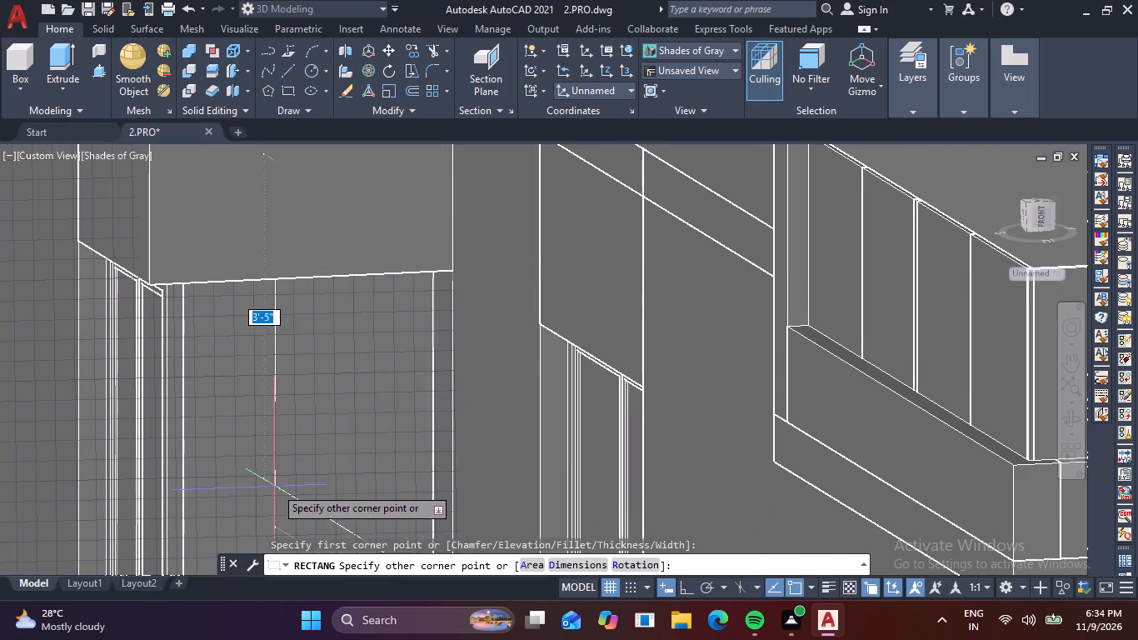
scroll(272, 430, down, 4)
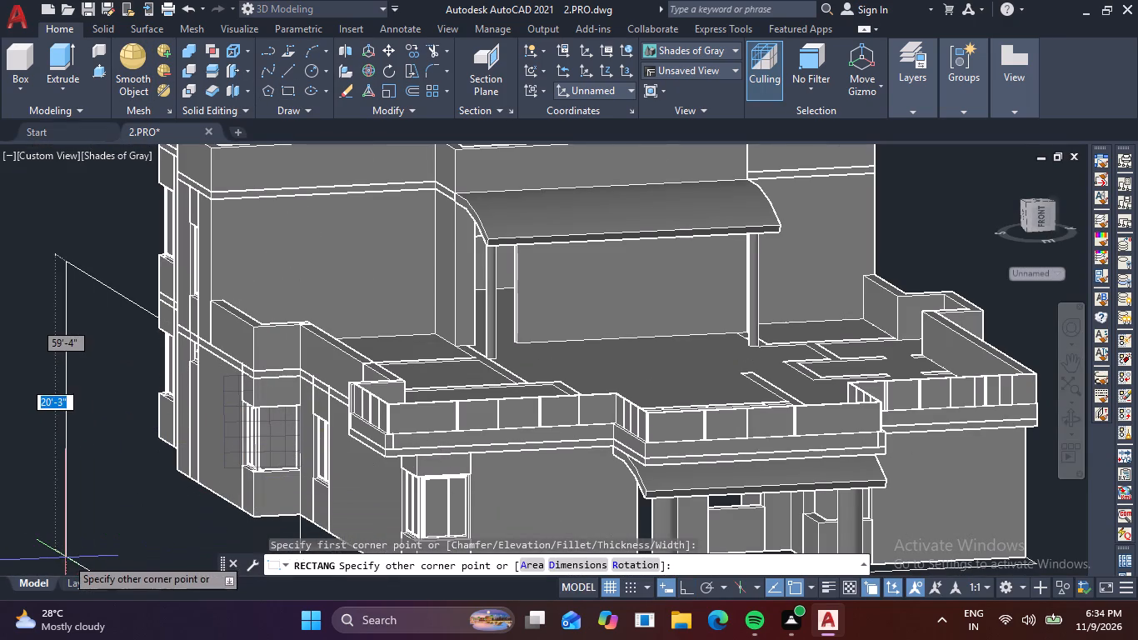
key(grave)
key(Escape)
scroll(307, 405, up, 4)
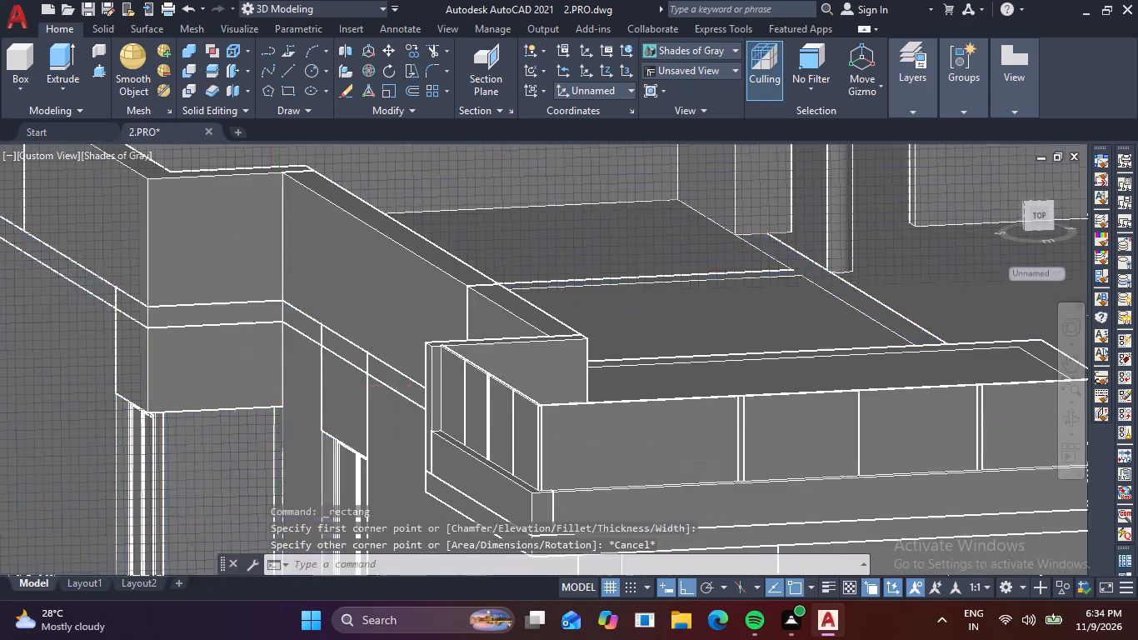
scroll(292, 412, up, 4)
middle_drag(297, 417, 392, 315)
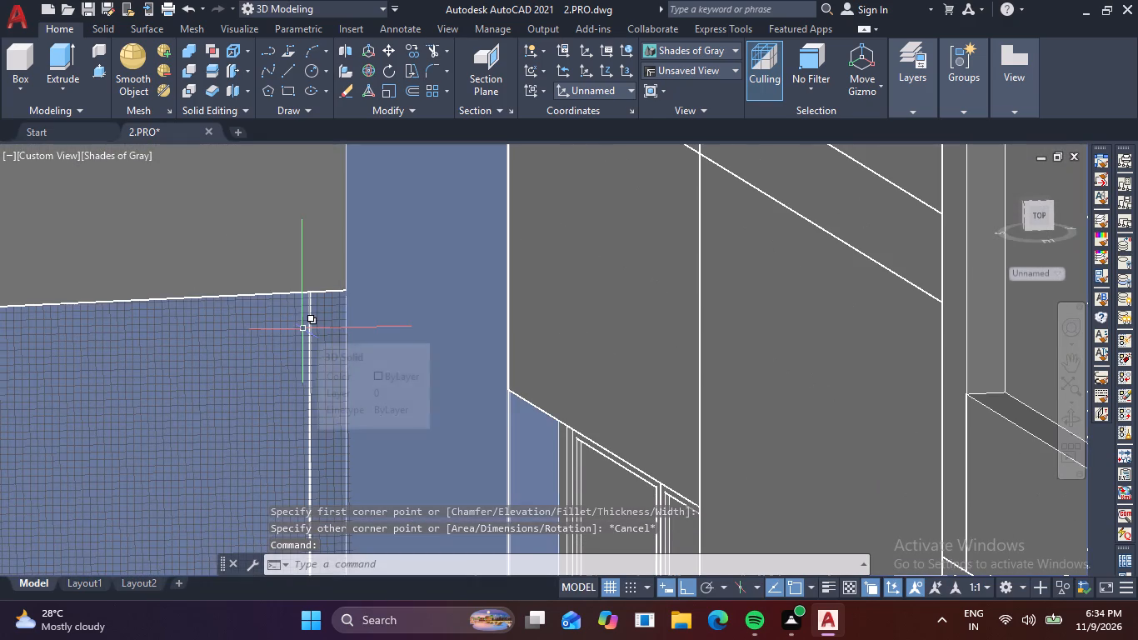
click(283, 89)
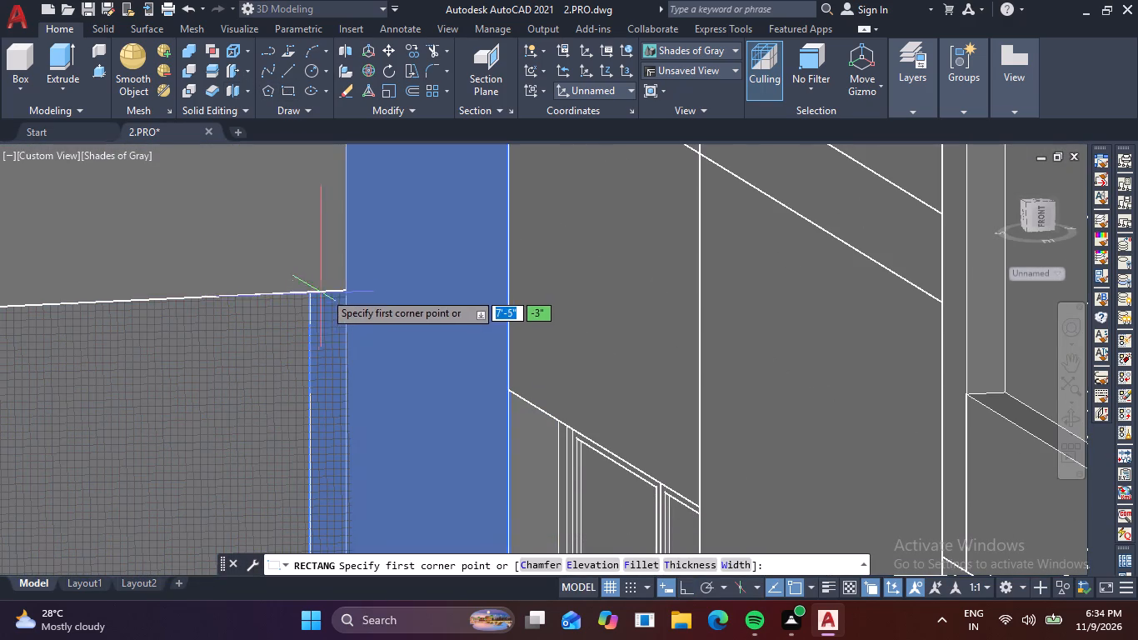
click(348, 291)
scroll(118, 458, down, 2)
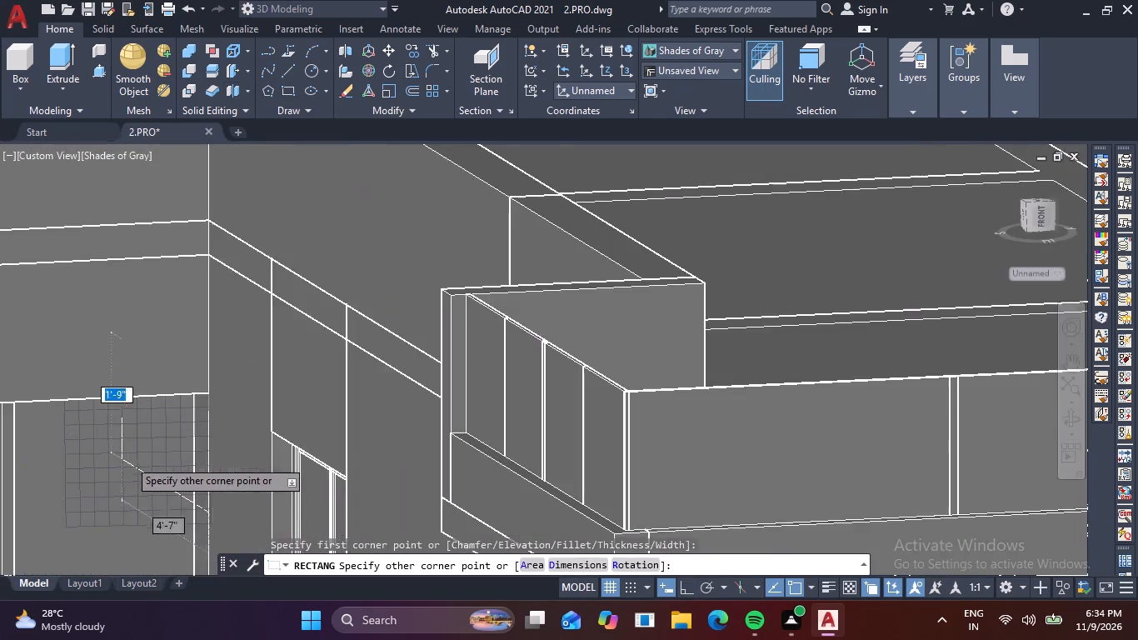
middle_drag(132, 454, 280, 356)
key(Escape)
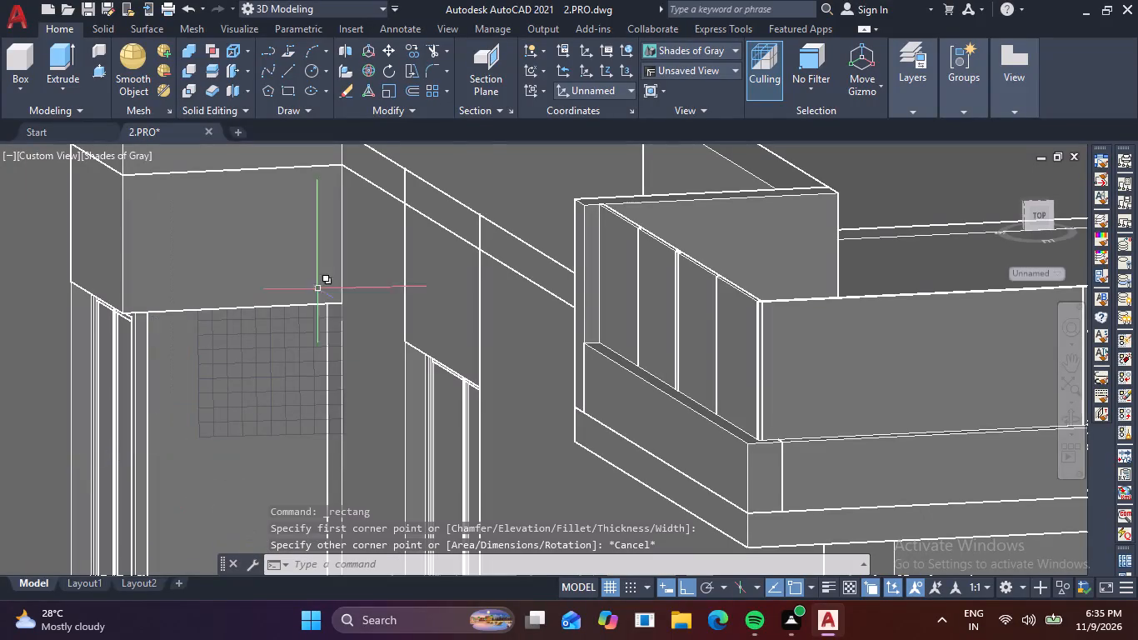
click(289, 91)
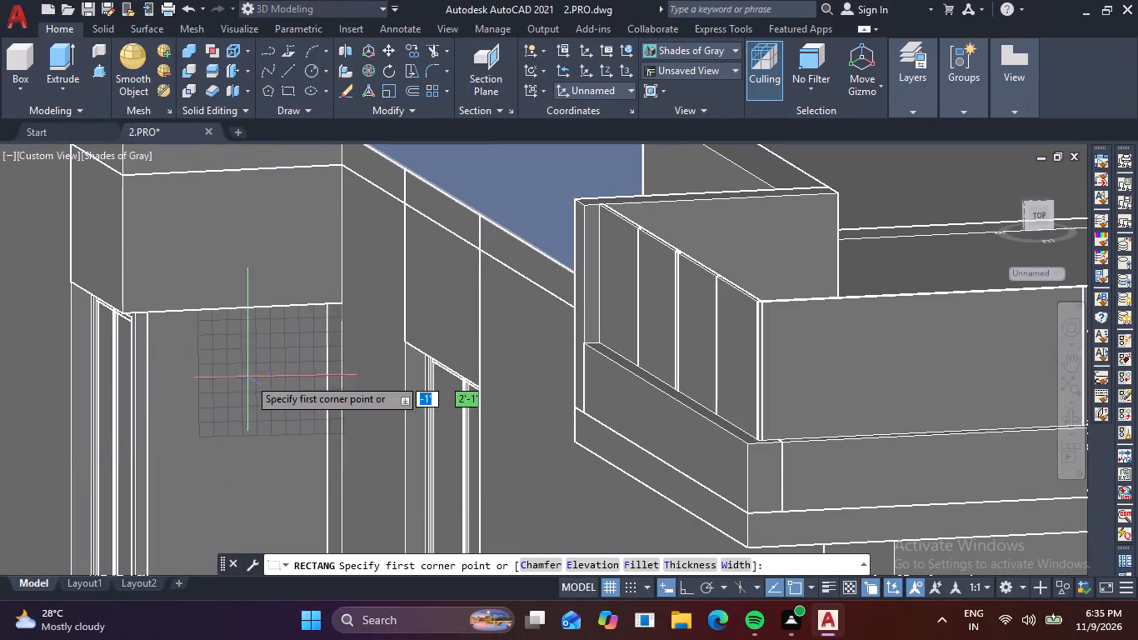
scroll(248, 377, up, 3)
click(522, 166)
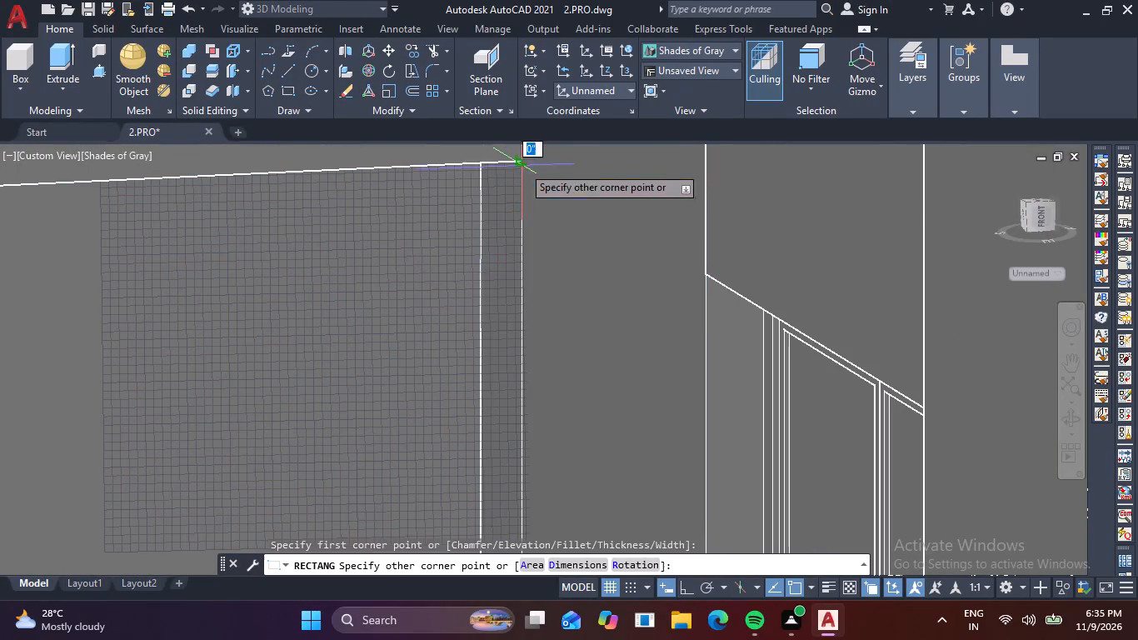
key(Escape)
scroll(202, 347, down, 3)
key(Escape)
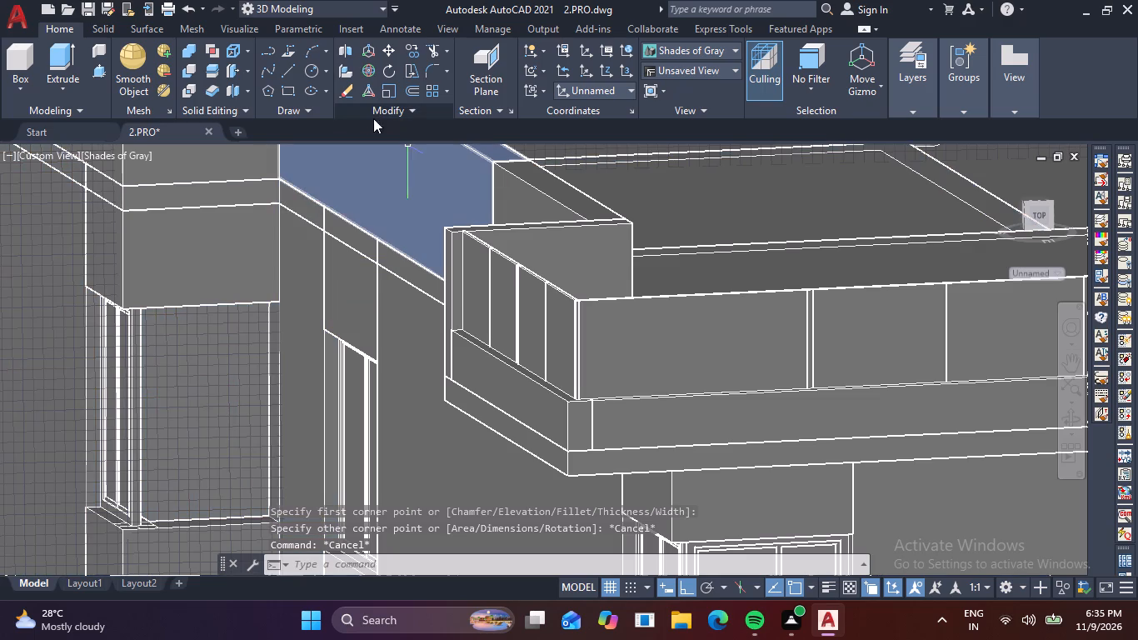
Realign the UCS with a new Z-axis vector at the corner window header's lower wall-side corner.
scroll(271, 329, up, 3)
click(602, 71)
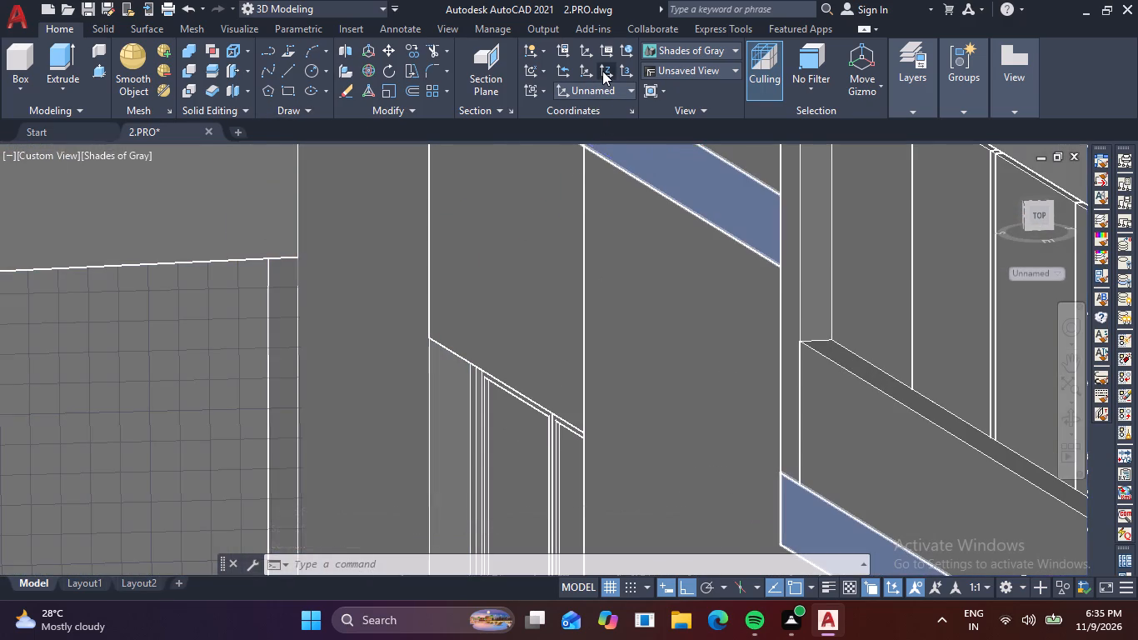
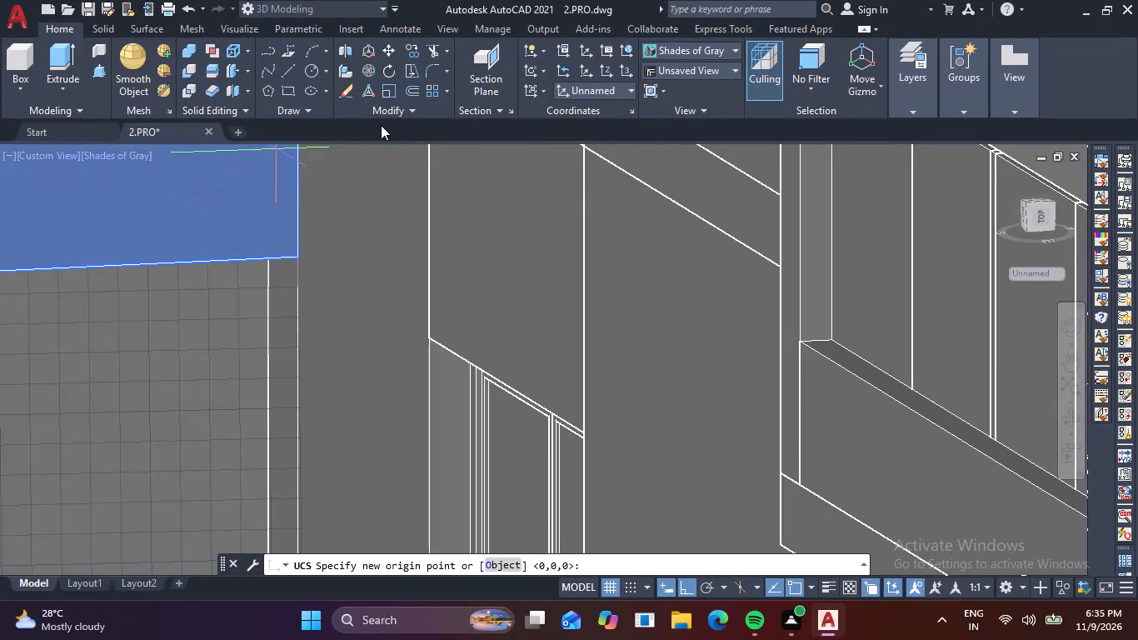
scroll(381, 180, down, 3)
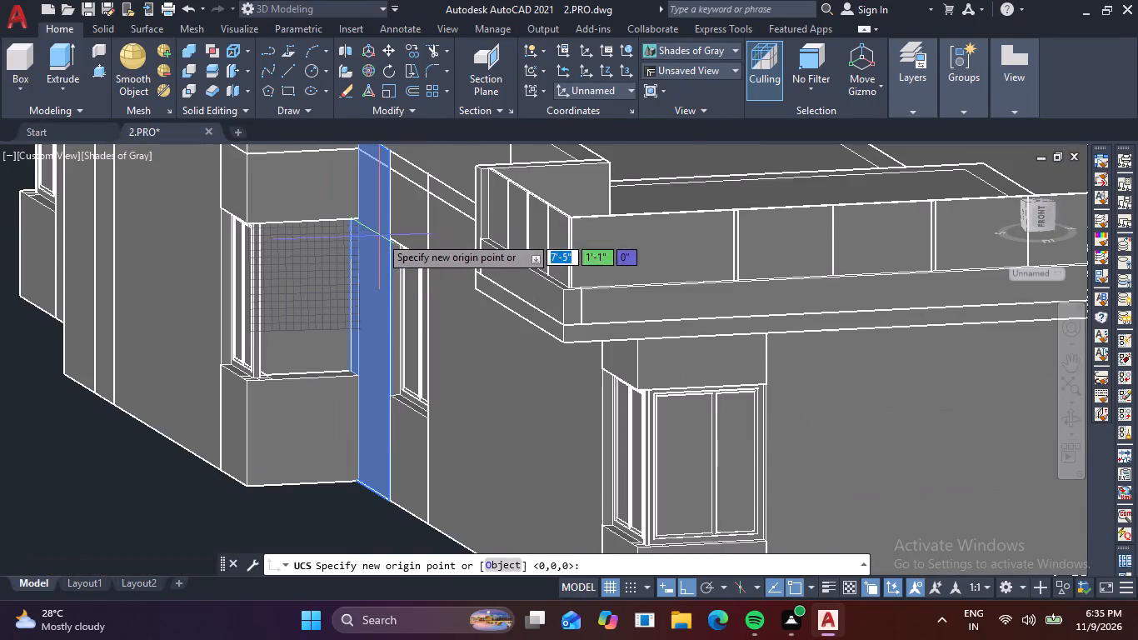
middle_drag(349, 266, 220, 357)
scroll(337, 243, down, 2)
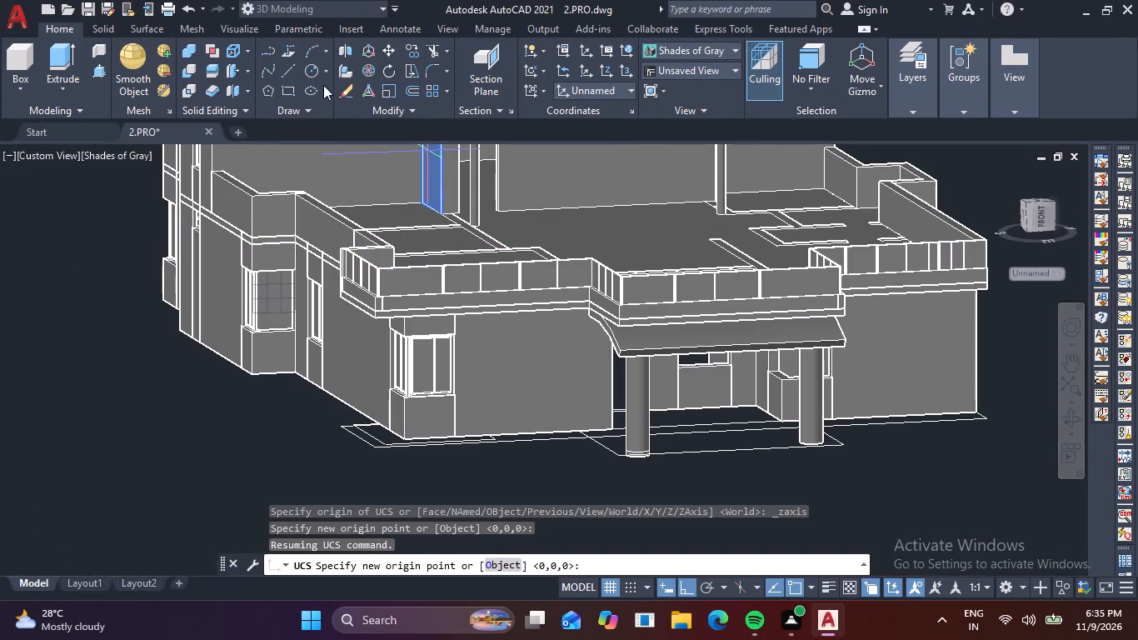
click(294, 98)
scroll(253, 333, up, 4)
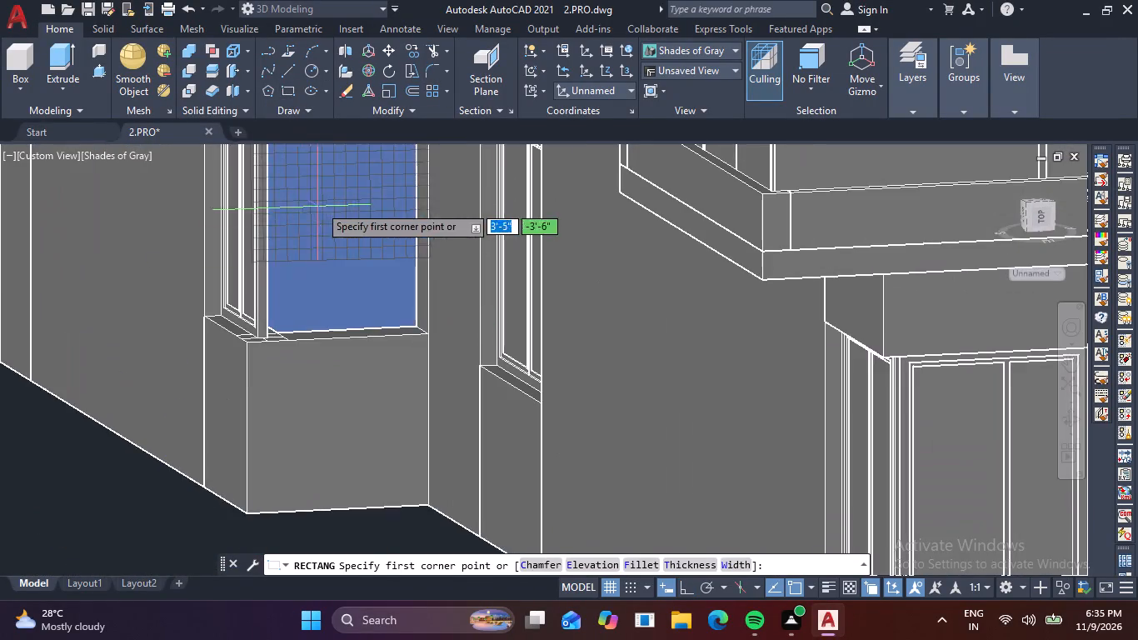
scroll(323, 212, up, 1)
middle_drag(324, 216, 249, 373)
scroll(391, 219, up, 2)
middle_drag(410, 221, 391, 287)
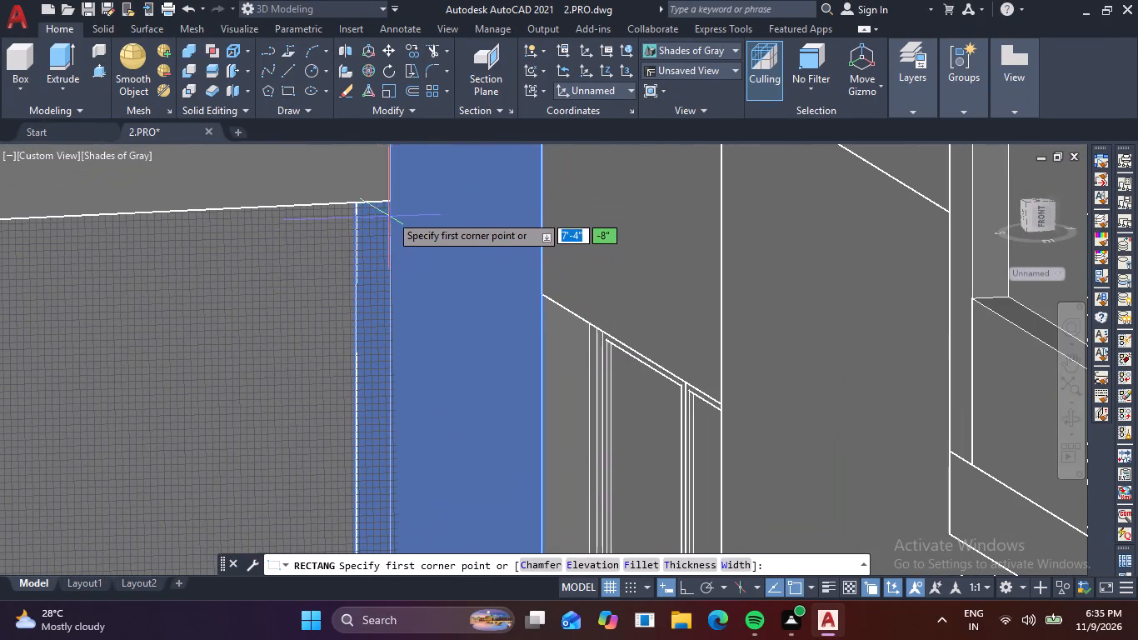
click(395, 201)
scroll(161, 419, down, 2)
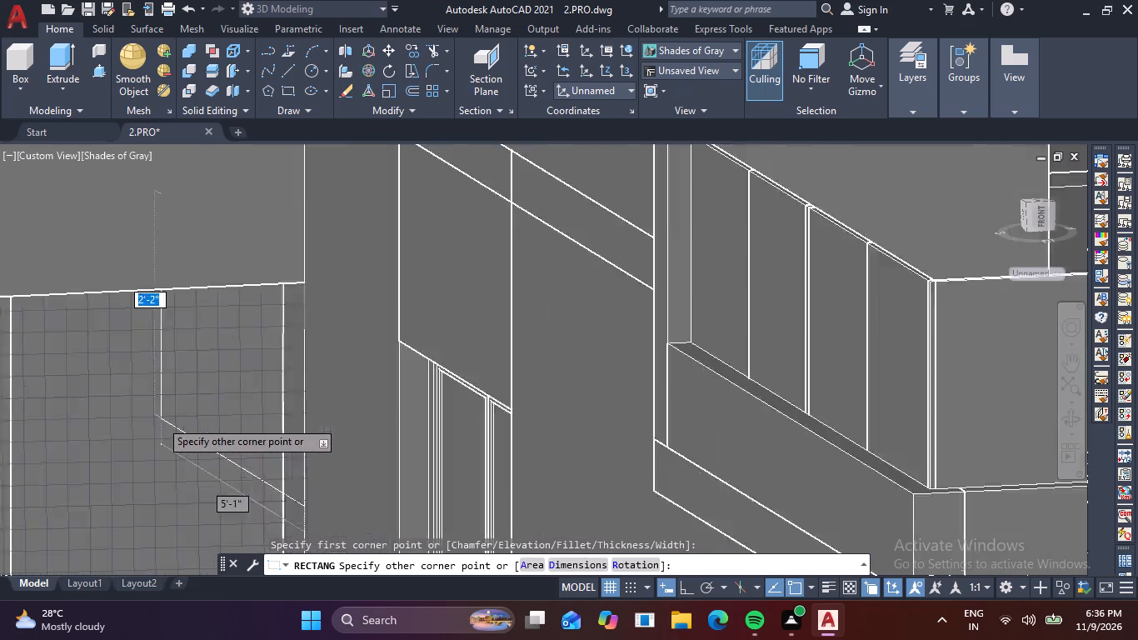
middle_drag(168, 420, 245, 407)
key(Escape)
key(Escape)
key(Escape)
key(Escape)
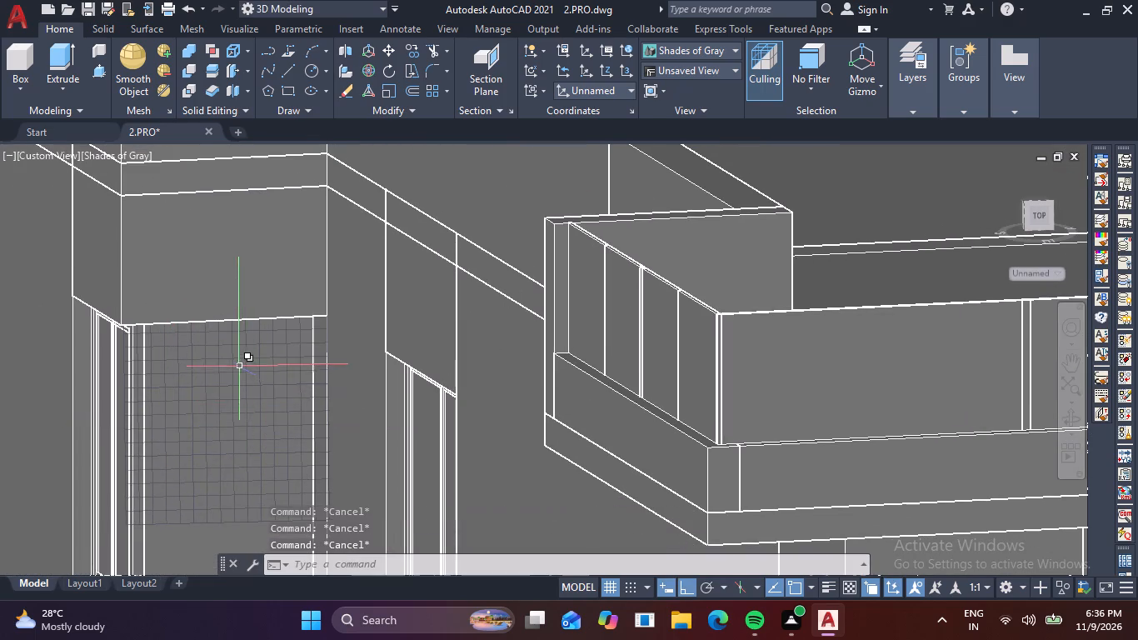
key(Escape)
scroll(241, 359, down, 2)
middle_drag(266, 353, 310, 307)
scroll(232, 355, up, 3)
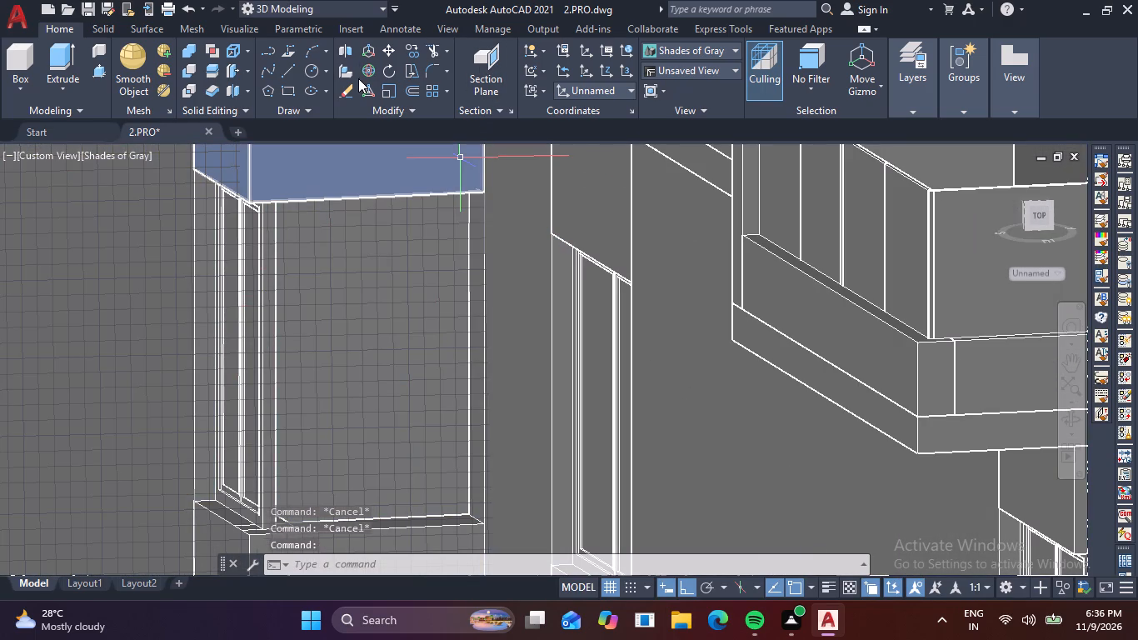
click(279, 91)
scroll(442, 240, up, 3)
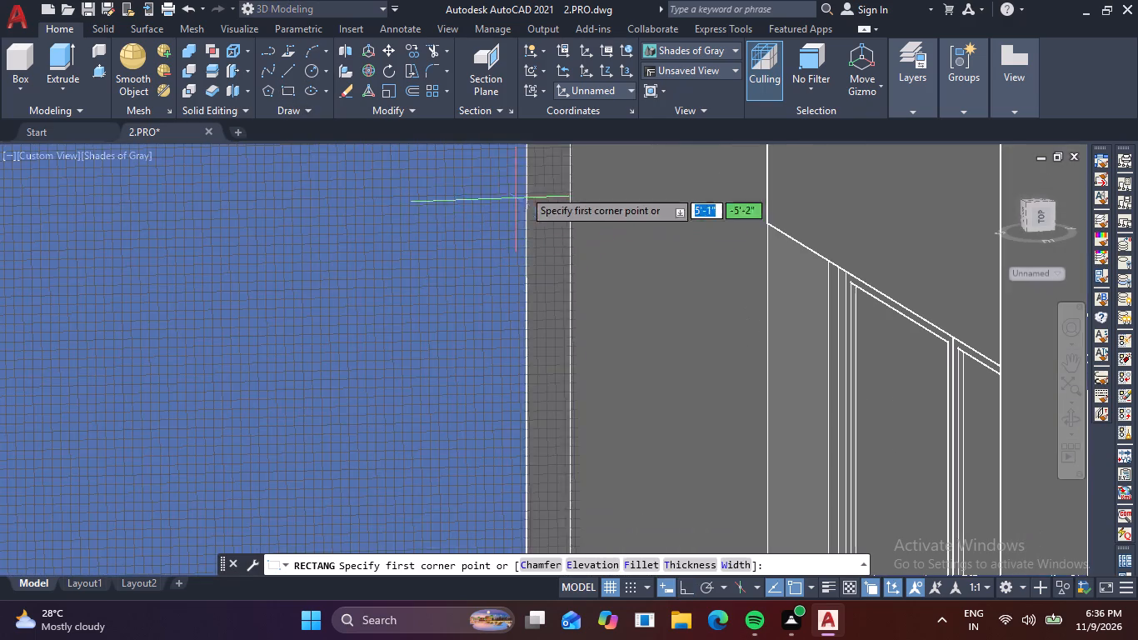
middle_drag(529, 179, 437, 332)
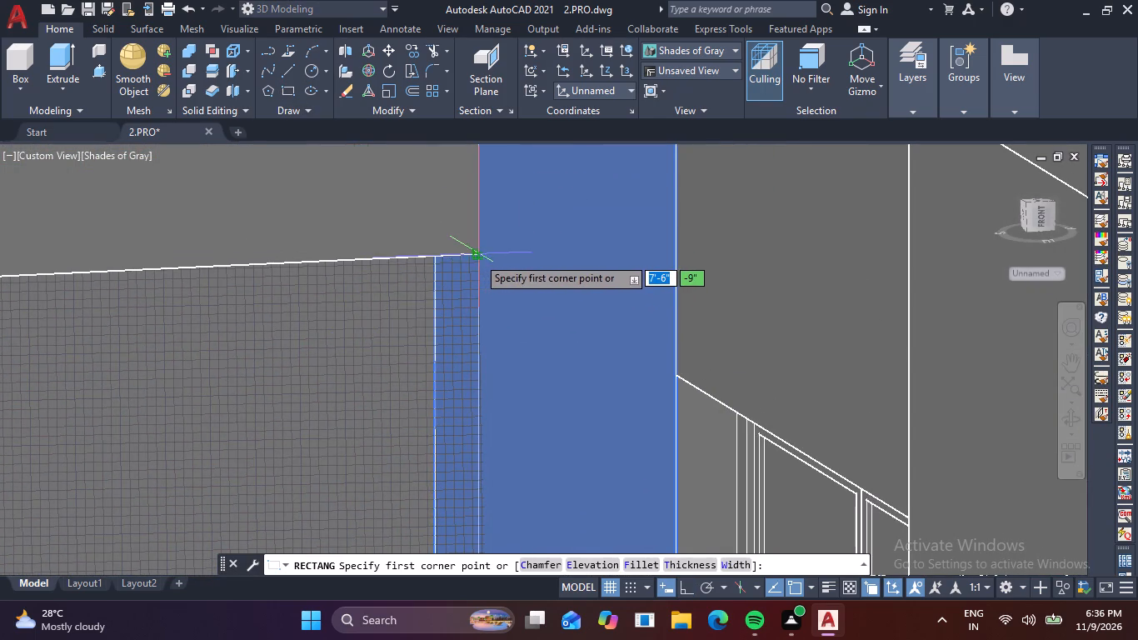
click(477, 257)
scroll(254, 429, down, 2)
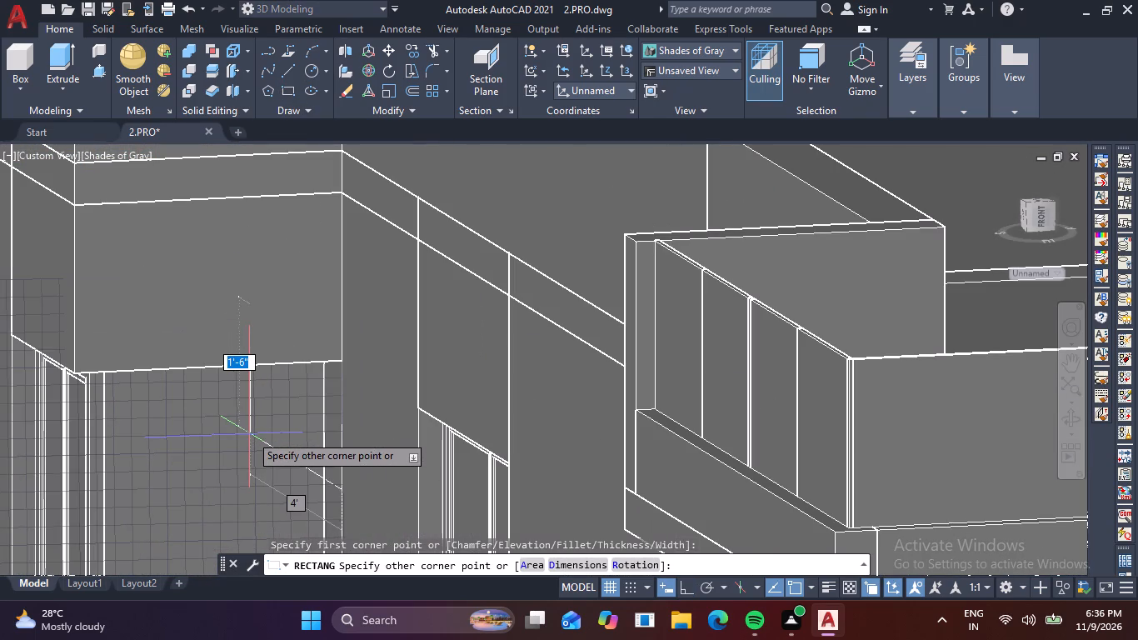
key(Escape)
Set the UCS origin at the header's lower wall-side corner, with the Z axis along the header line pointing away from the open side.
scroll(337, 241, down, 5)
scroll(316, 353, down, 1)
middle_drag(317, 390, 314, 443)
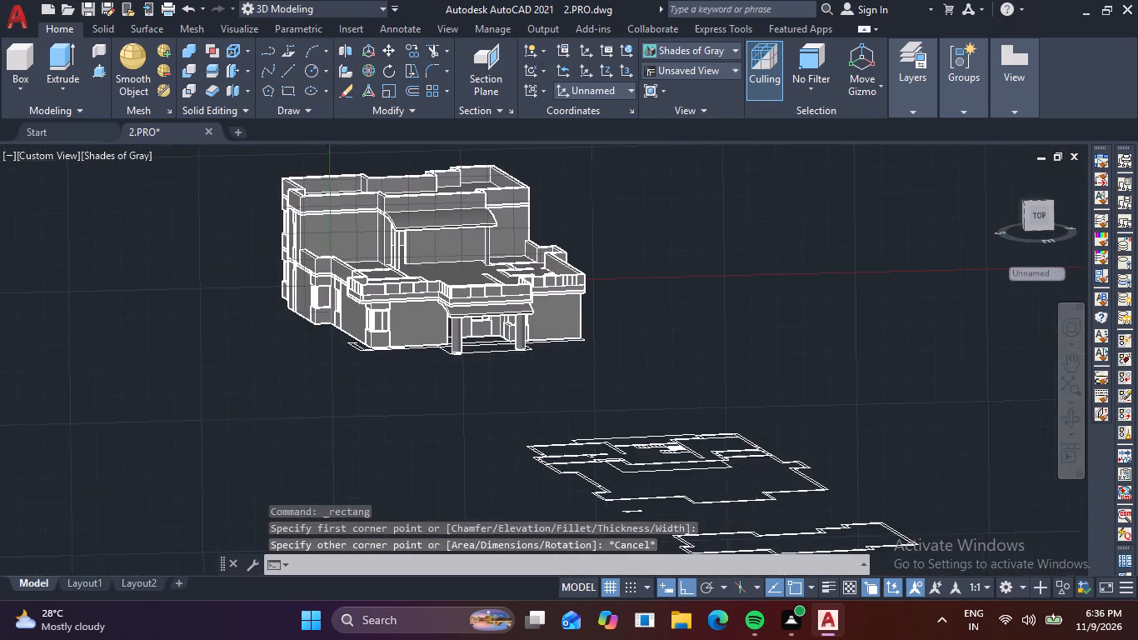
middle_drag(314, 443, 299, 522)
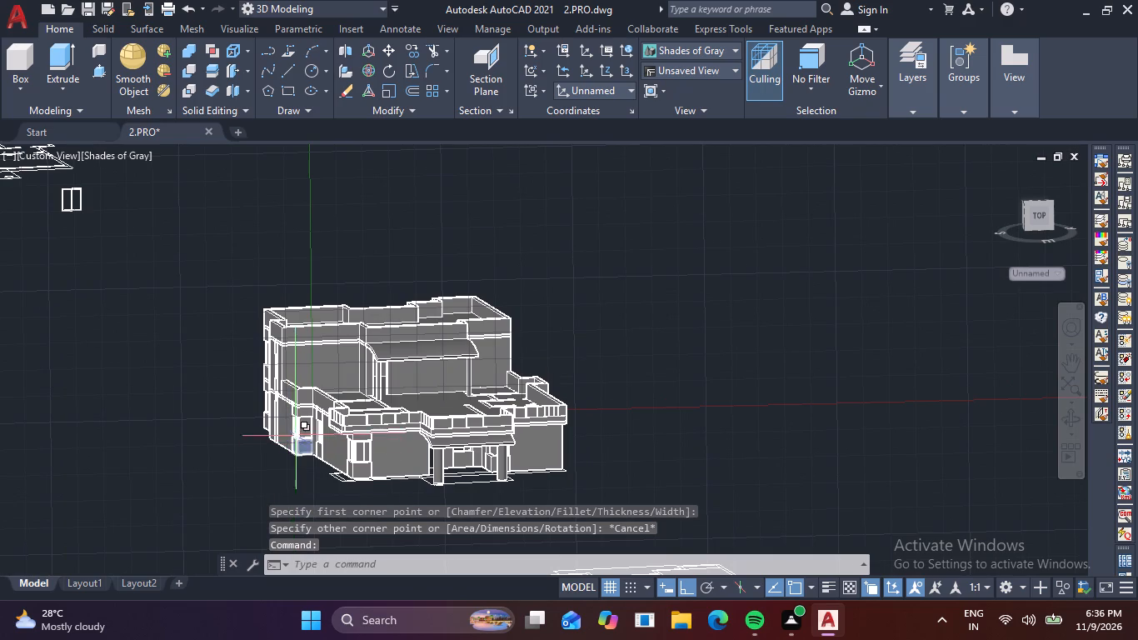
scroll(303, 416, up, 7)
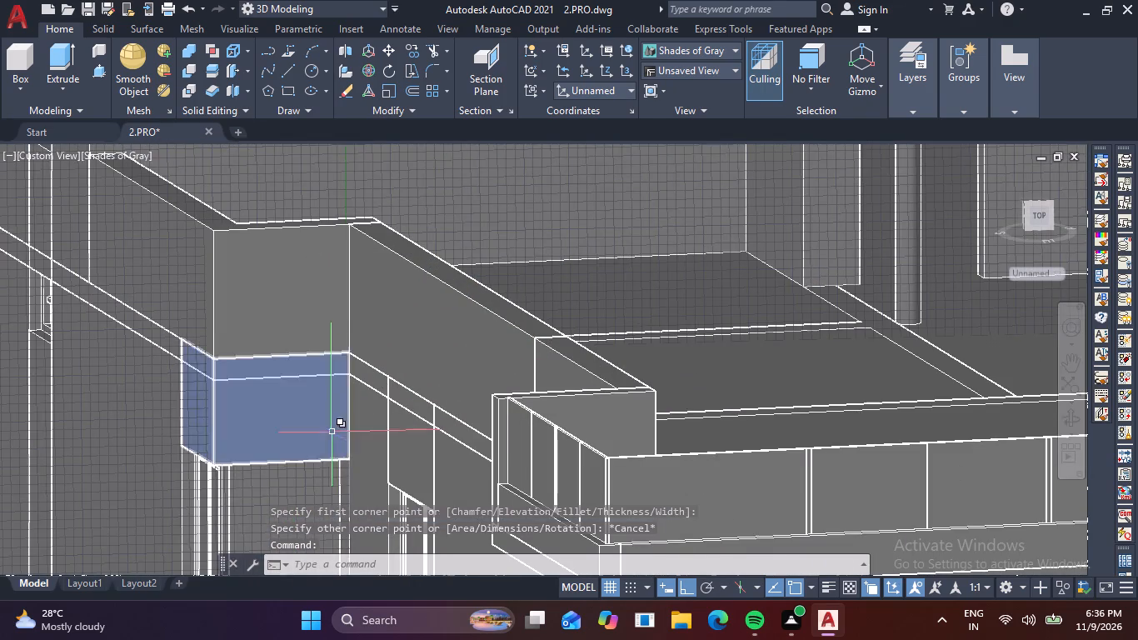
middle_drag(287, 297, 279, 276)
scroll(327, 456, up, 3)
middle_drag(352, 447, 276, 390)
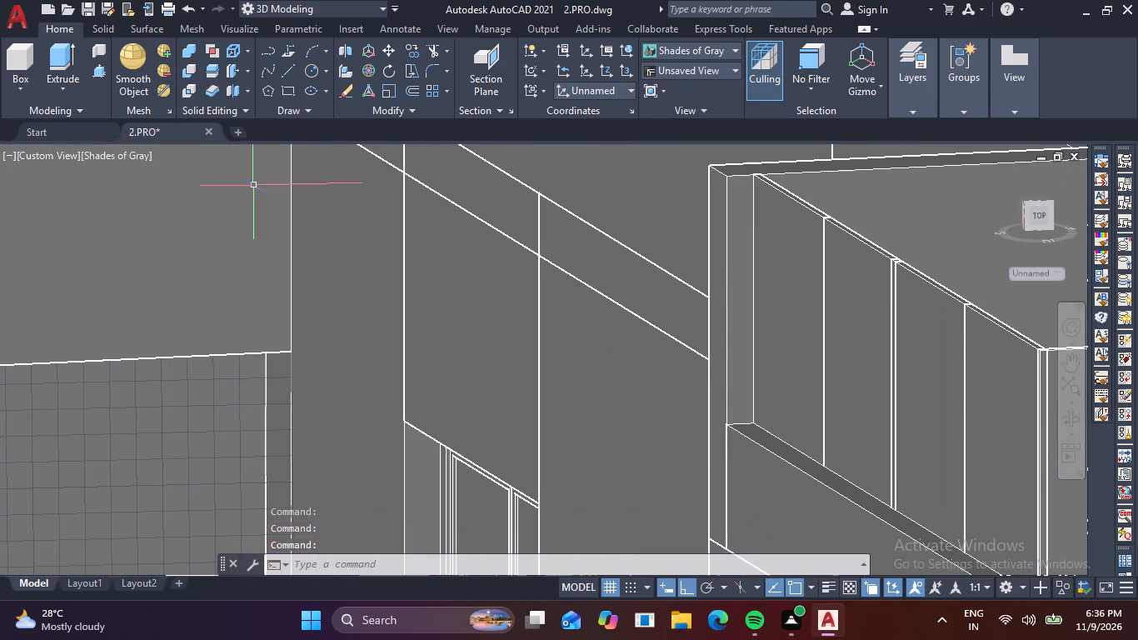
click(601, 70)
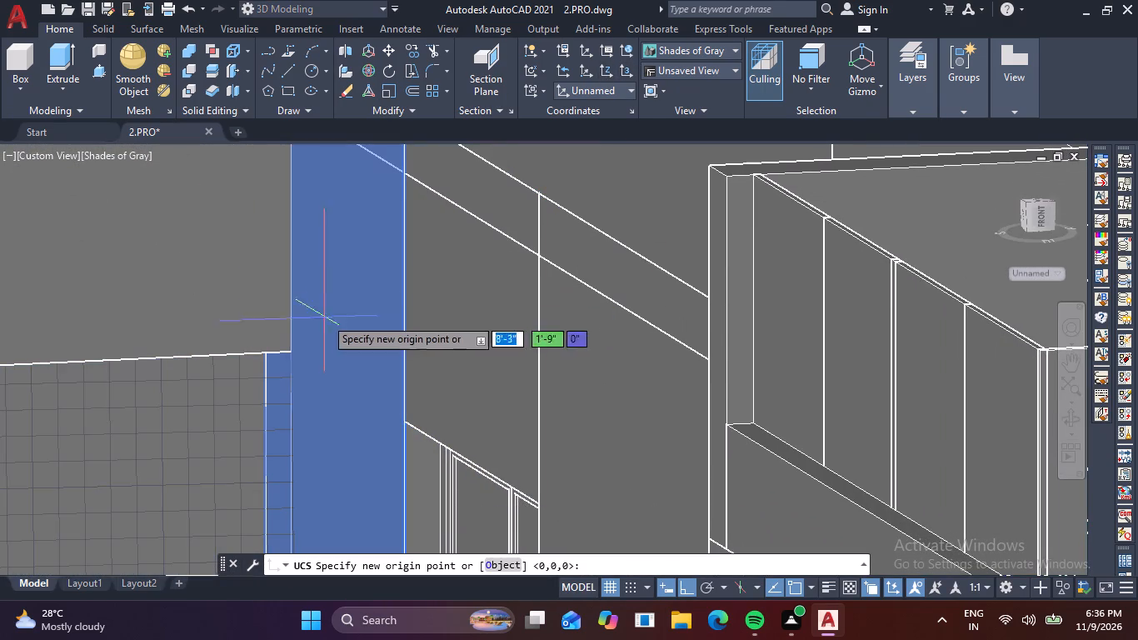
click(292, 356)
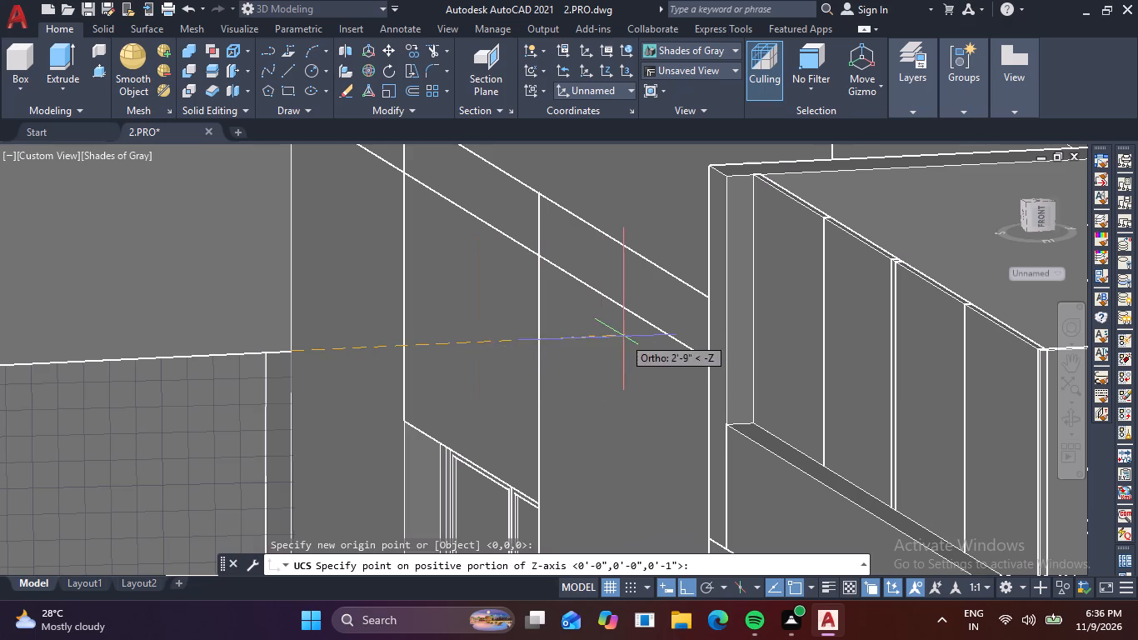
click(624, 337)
Set the UCS origin at the header's lower wall-side corner, with the Z axis along the long facade away from the balcony.
scroll(468, 352, down, 2)
middle_drag(432, 377, 447, 354)
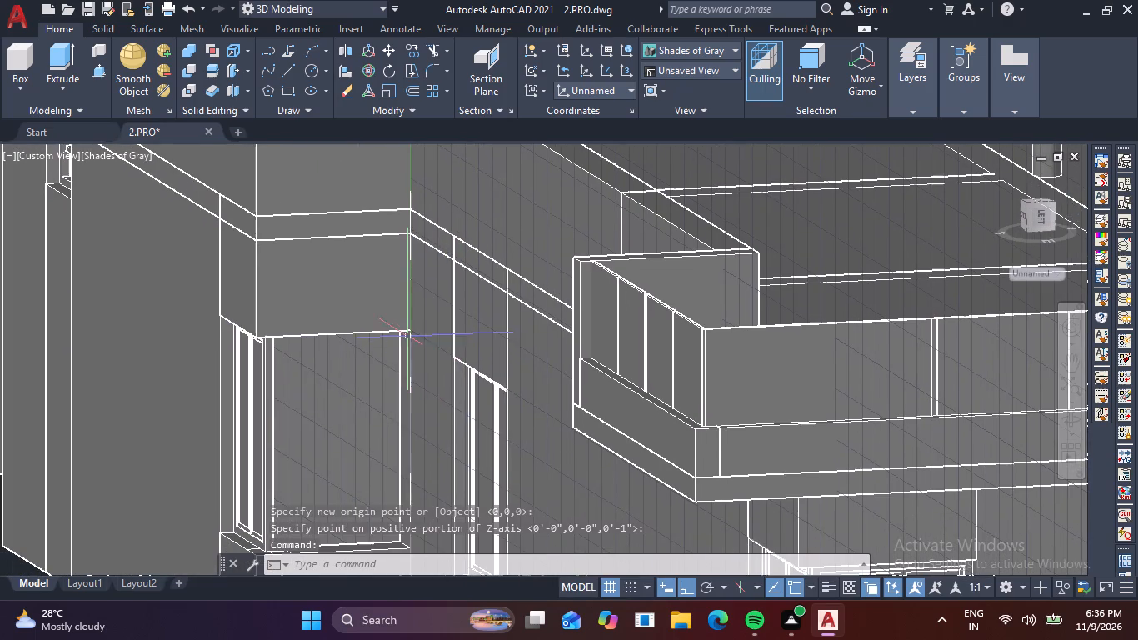
click(610, 67)
scroll(442, 229, down, 4)
middle_drag(390, 315, 292, 497)
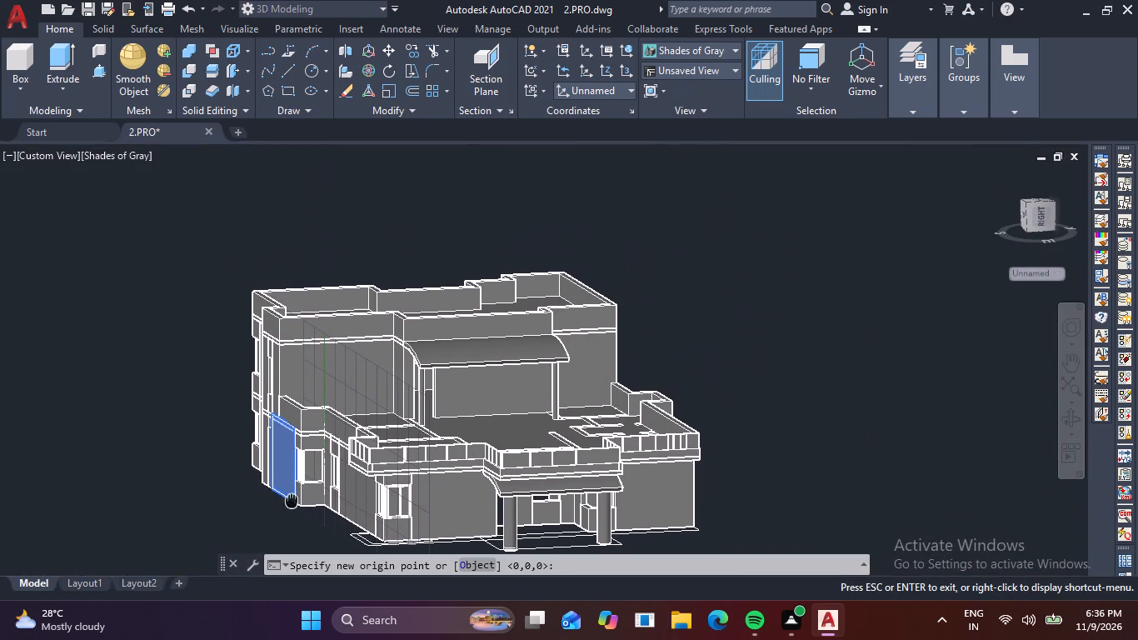
scroll(290, 485, down, 2)
middle_drag(327, 497, 348, 352)
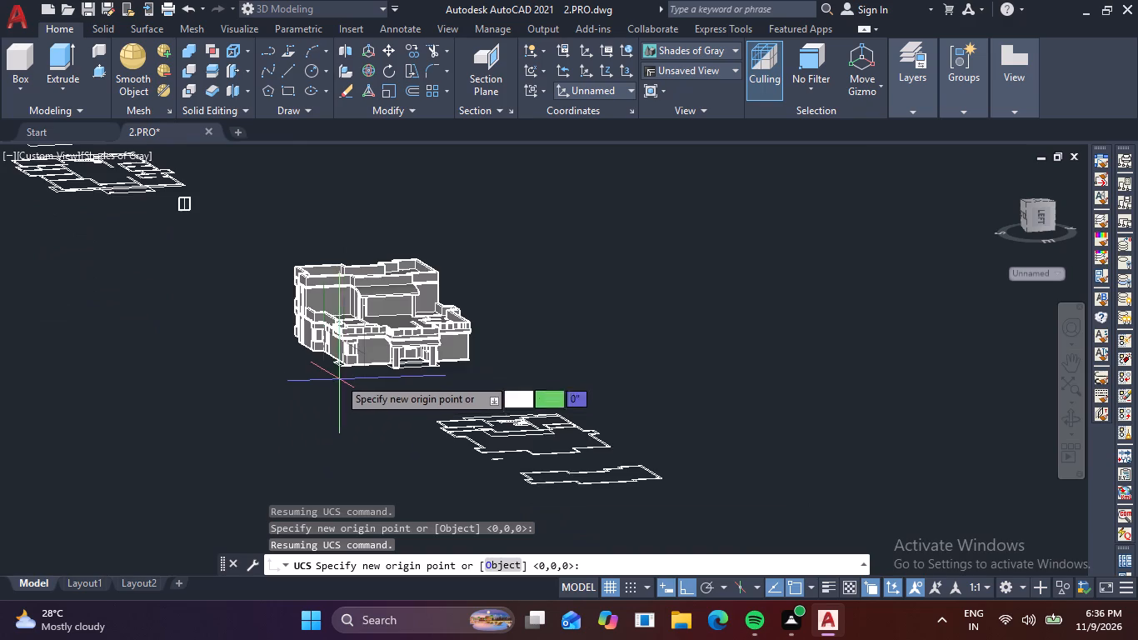
scroll(336, 371, up, 5)
scroll(293, 311, down, 1)
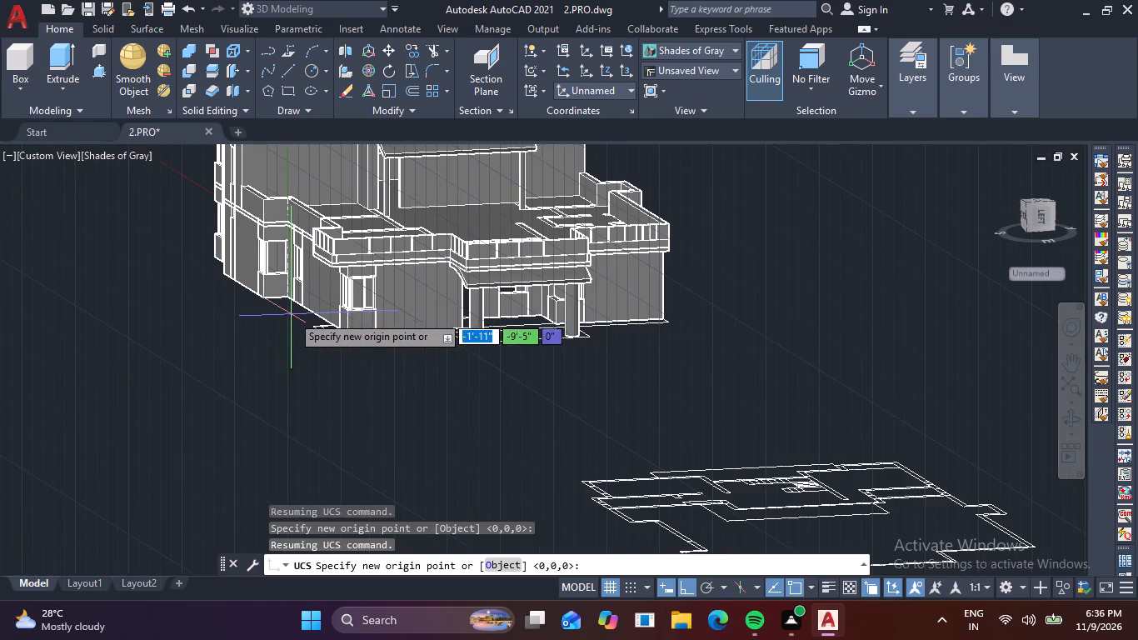
middle_drag(302, 362, 367, 494)
scroll(347, 362, up, 5)
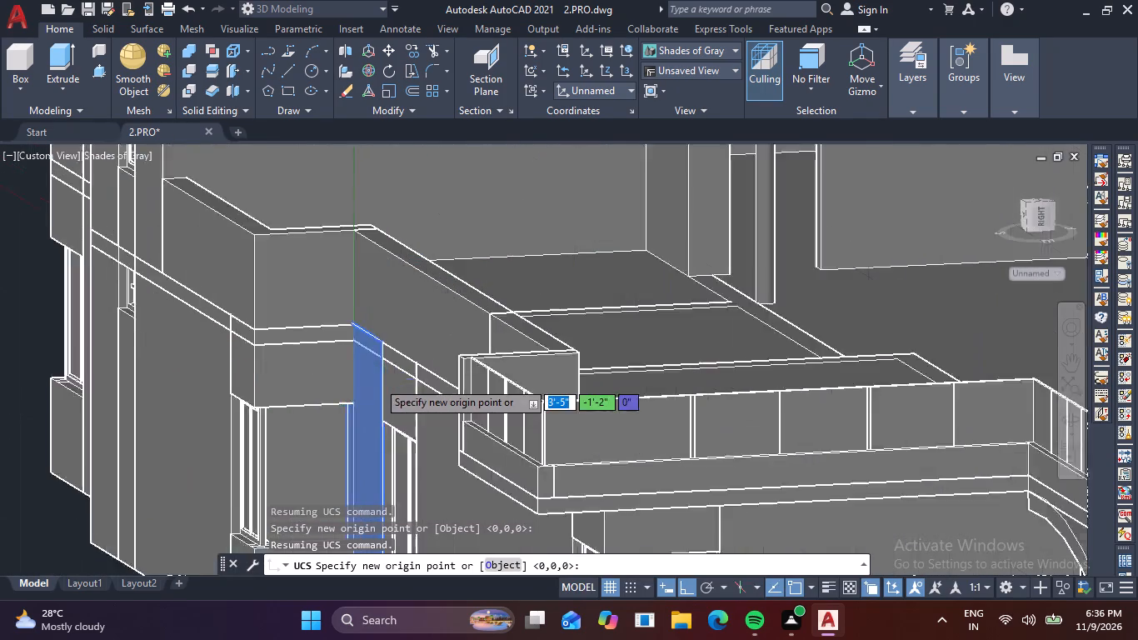
click(344, 412)
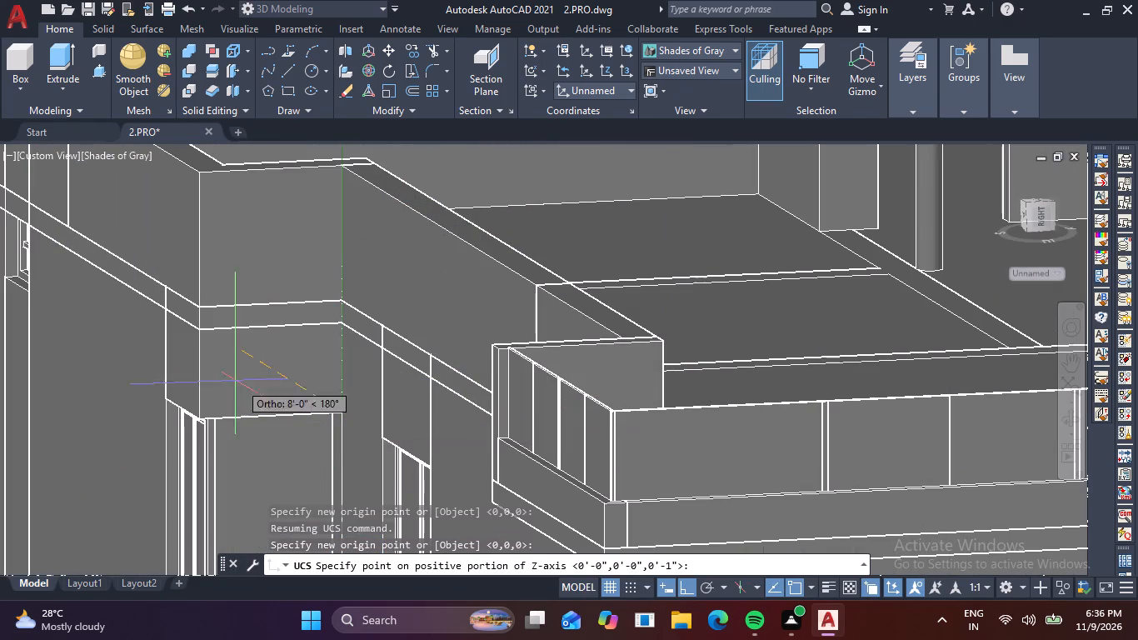
click(122, 312)
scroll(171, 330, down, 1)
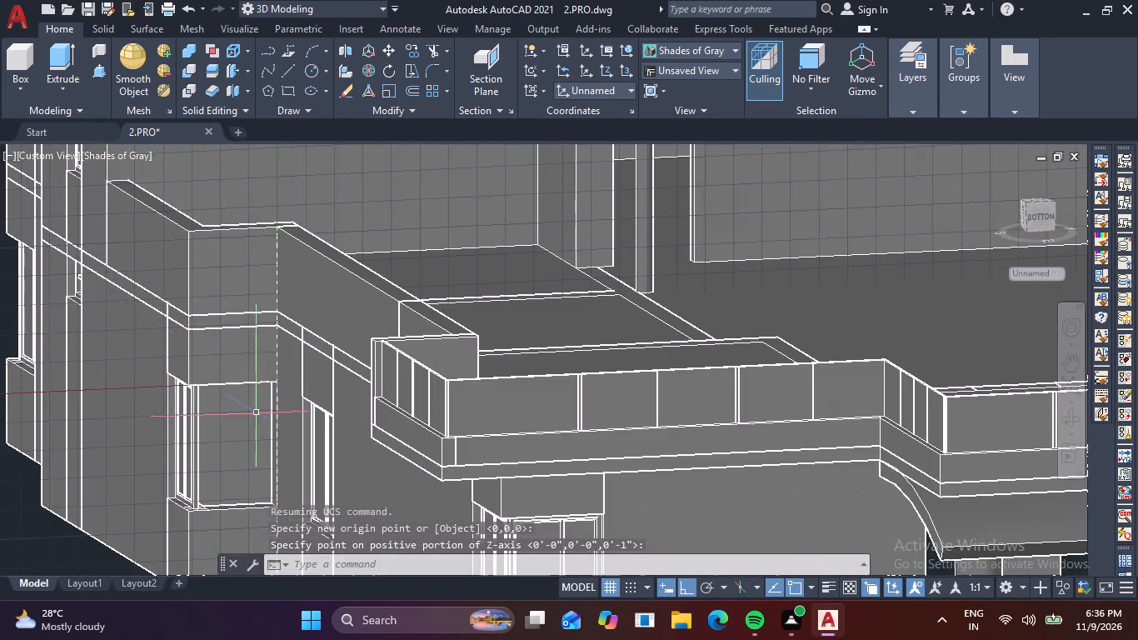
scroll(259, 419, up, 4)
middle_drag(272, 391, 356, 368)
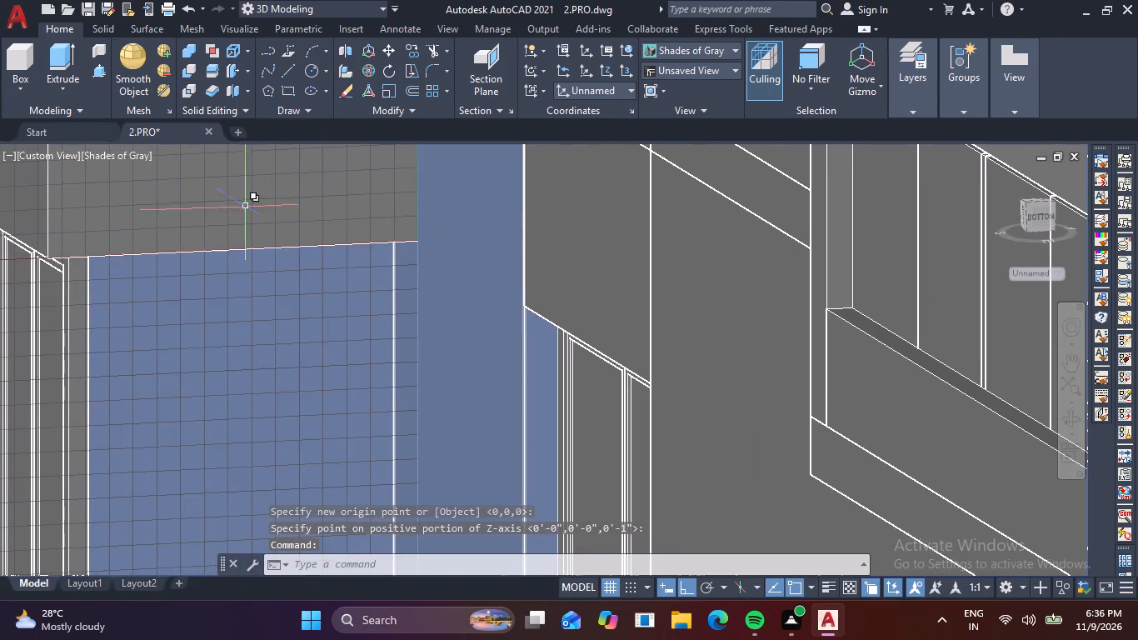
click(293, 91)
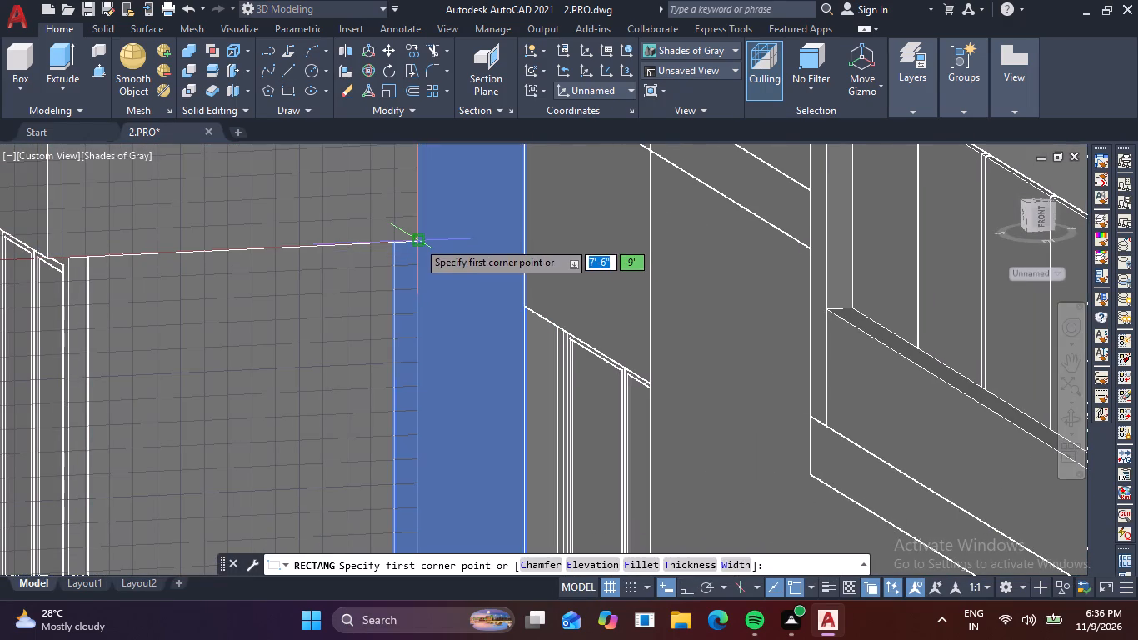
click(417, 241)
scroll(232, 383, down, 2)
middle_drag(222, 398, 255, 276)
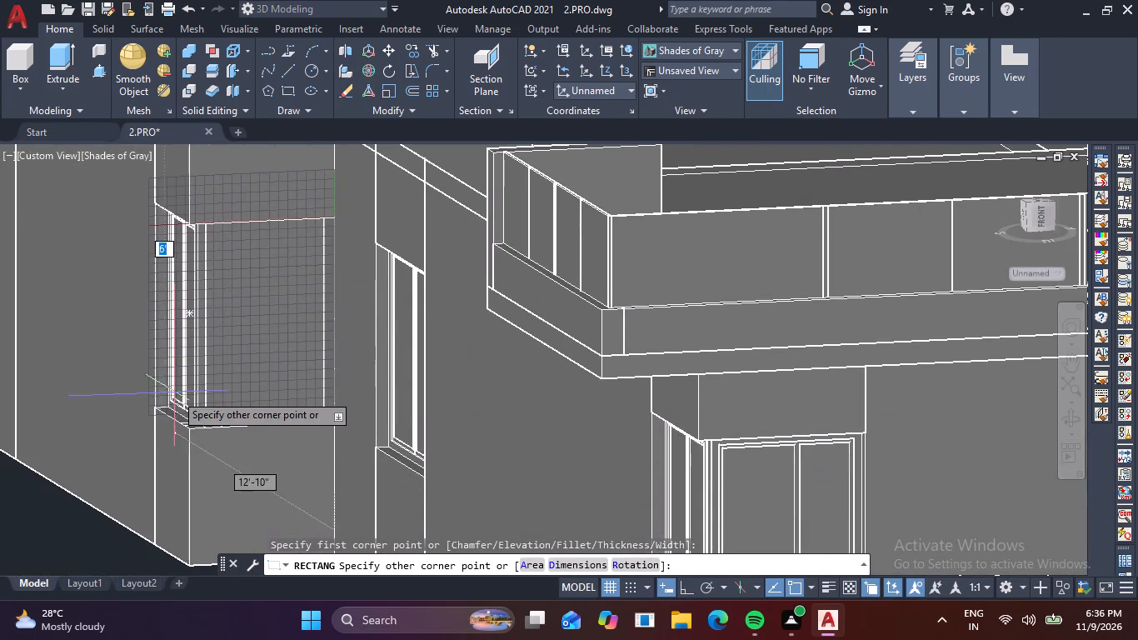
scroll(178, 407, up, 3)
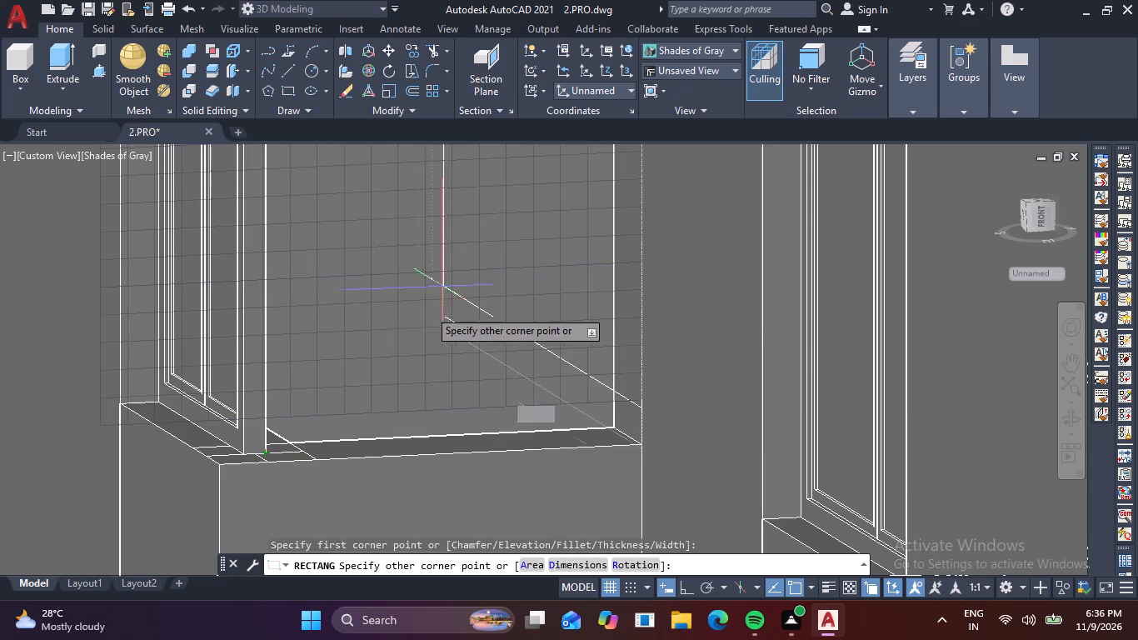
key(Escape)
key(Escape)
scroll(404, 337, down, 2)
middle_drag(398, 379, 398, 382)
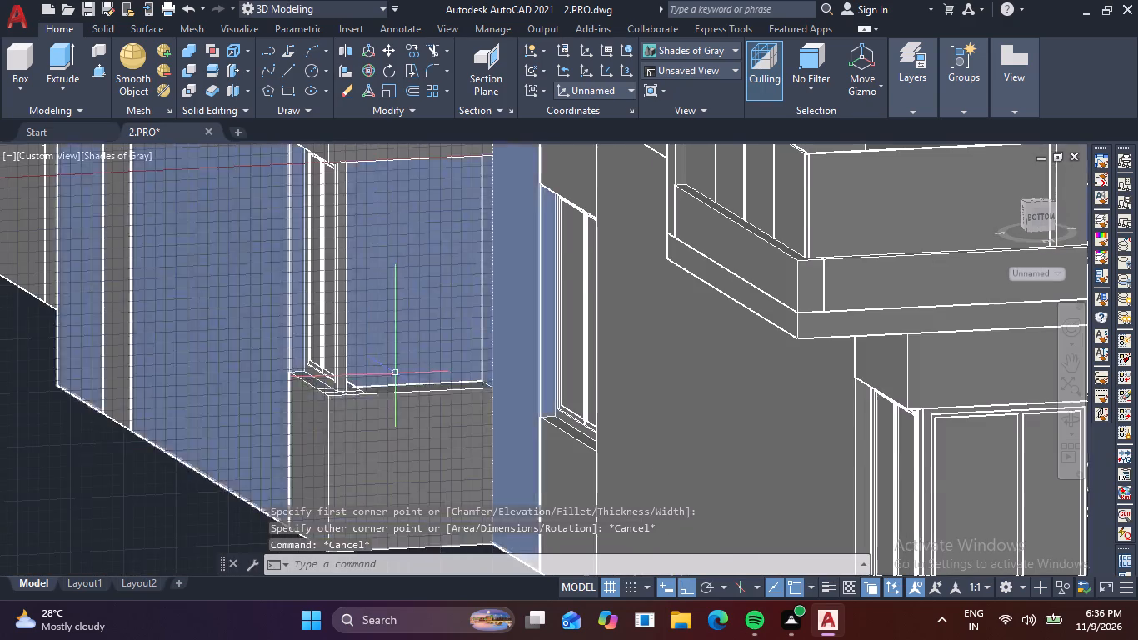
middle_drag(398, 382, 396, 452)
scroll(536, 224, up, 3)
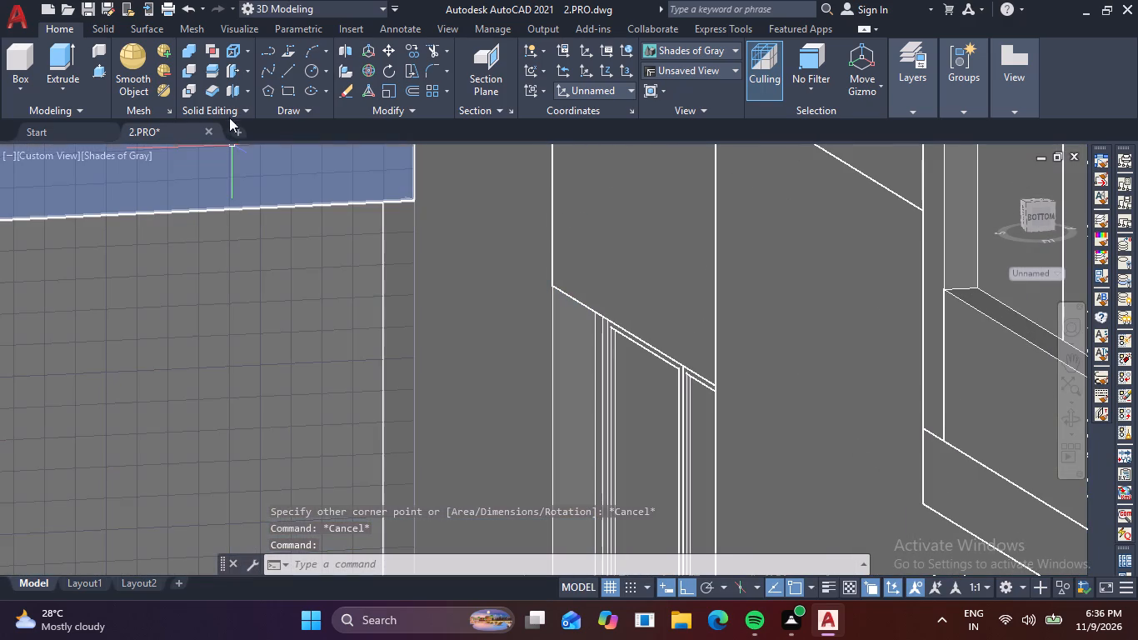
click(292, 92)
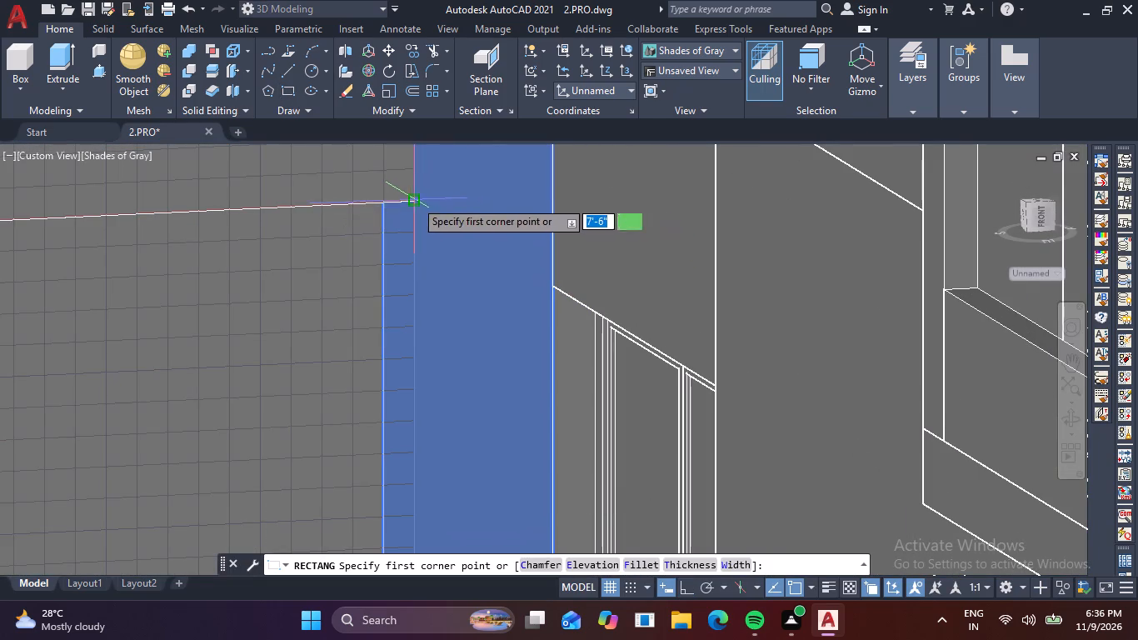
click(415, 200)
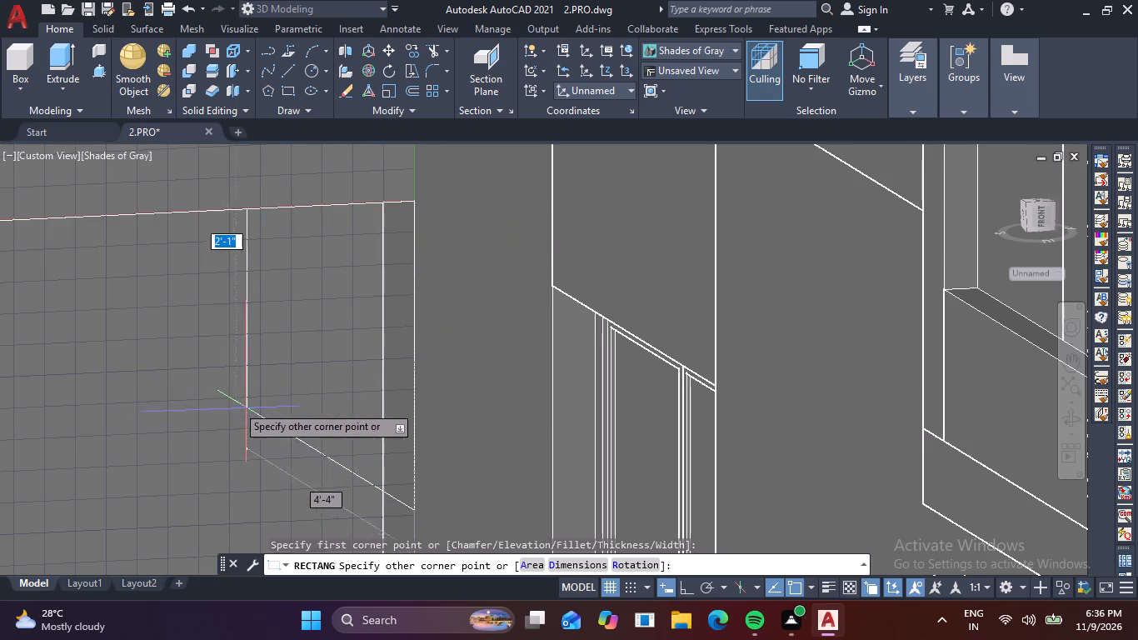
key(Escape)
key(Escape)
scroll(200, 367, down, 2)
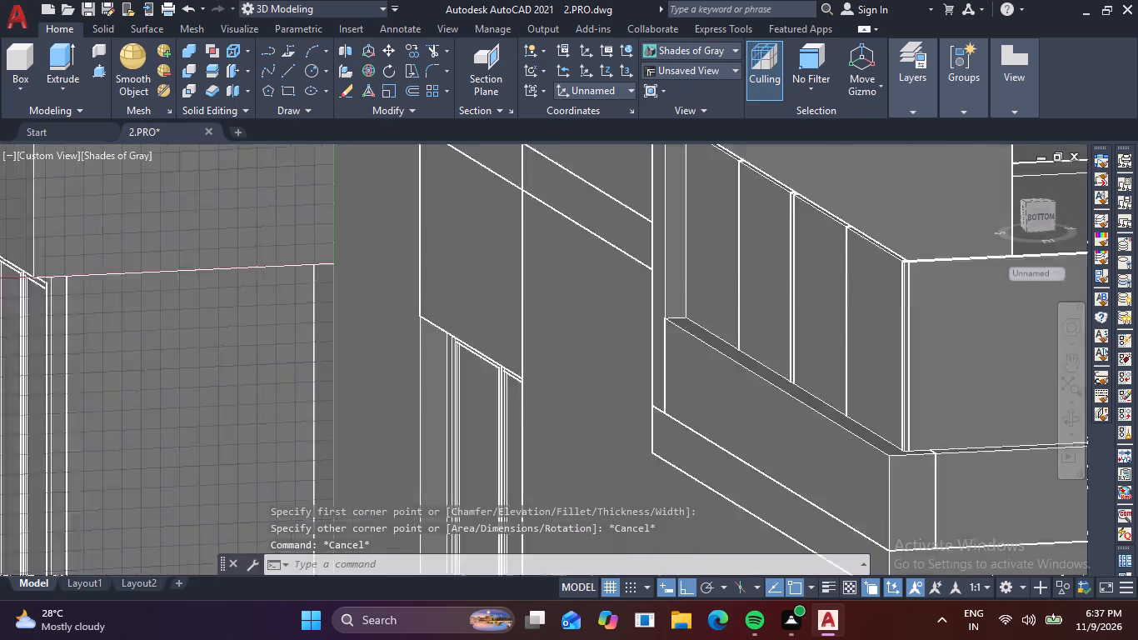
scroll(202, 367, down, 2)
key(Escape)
Draw a rectangle across the corner window's open side, from the sill beside the corner post to the header's lower wall-side corner.
scroll(163, 407, up, 3)
middle_drag(214, 479, 181, 392)
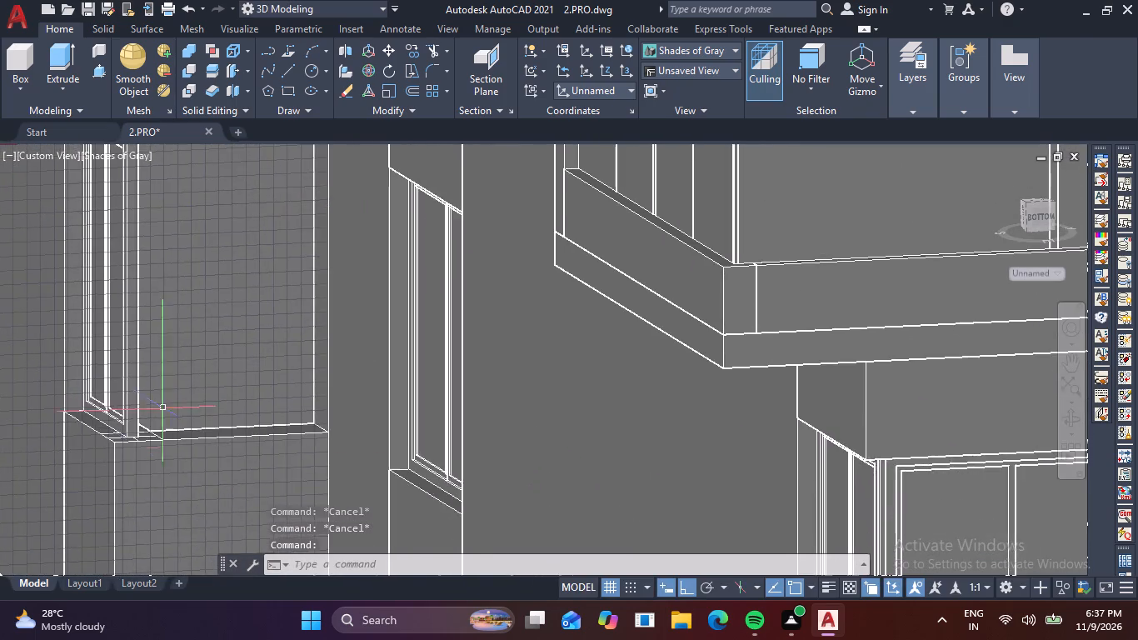
scroll(130, 460, up, 4)
middle_drag(197, 400, 199, 492)
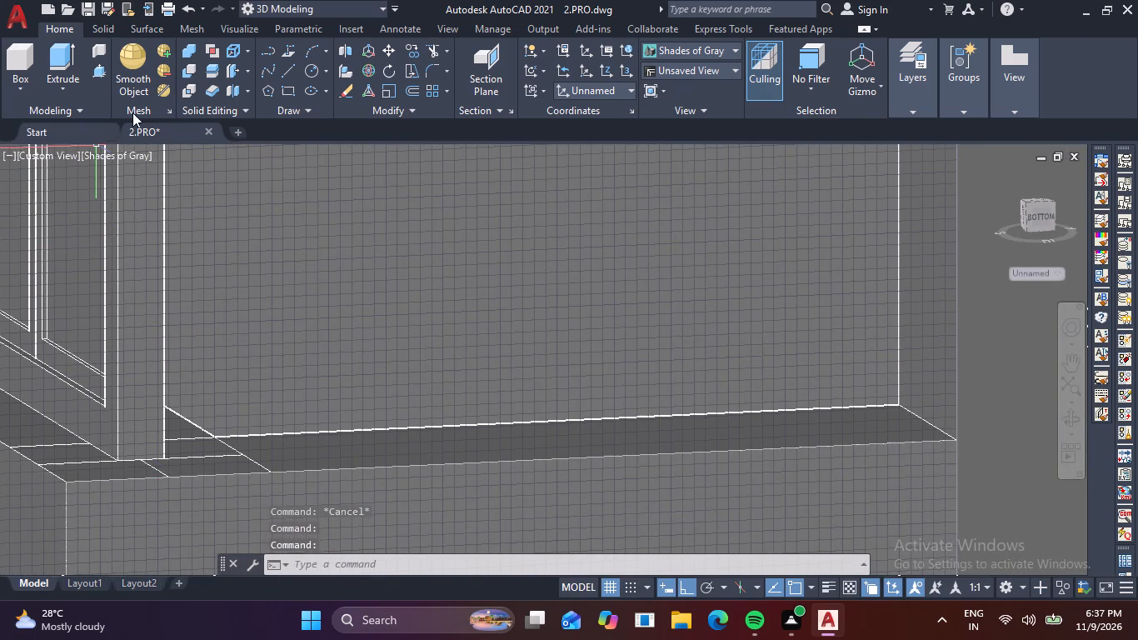
click(291, 92)
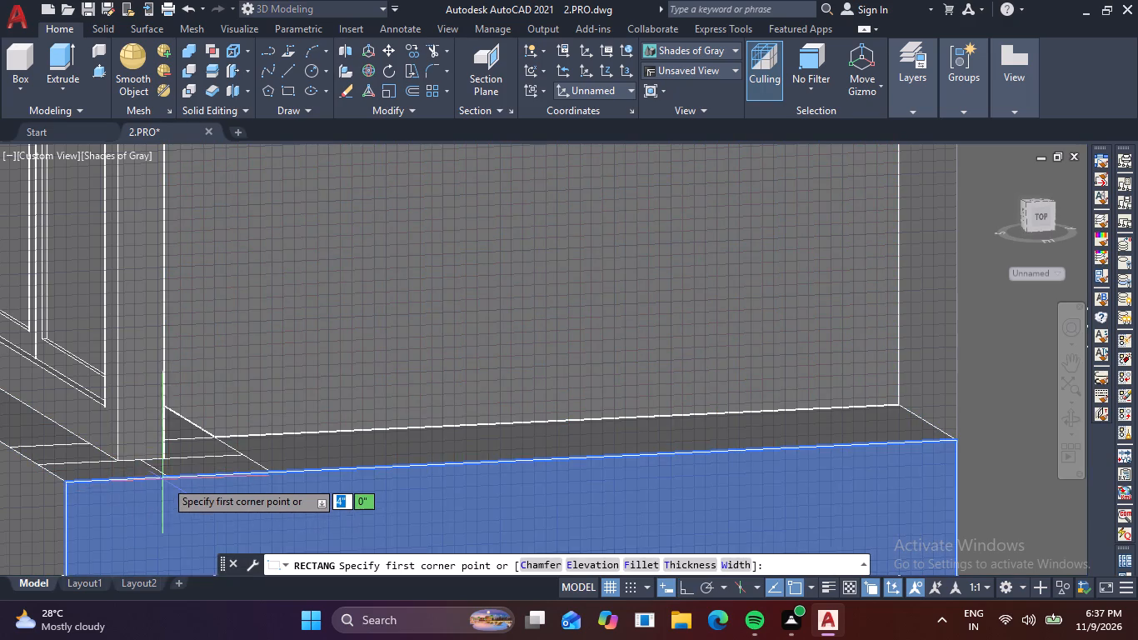
click(168, 479)
scroll(437, 277, down, 3)
middle_drag(437, 277, 436, 302)
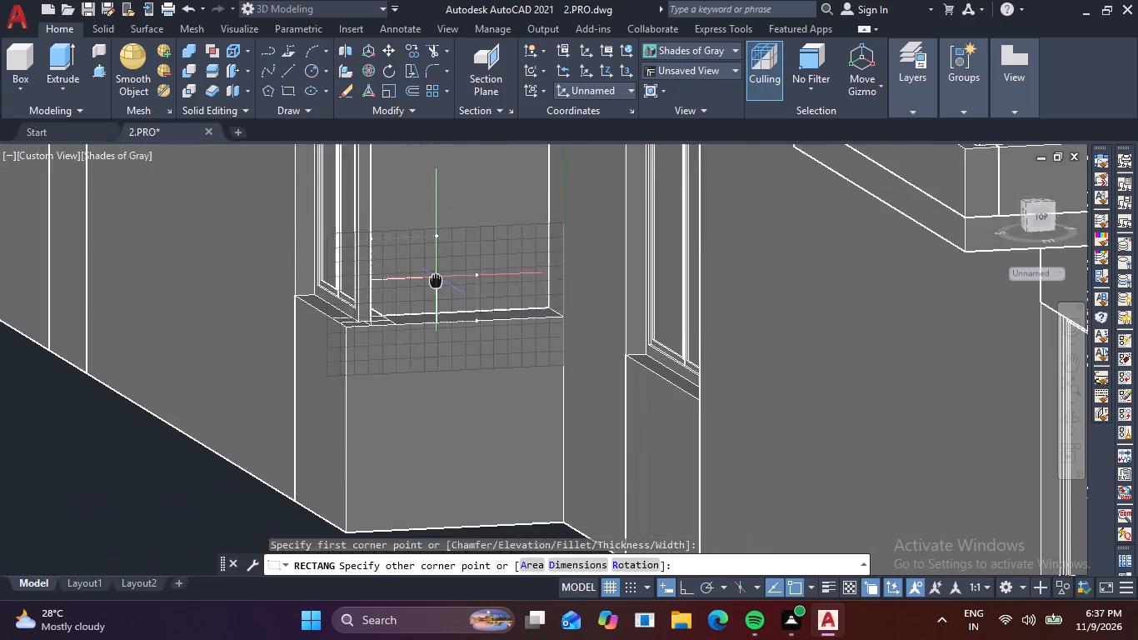
middle_drag(436, 302, 317, 507)
middle_drag(412, 327, 352, 497)
scroll(352, 497, up, 1)
scroll(379, 412, up, 4)
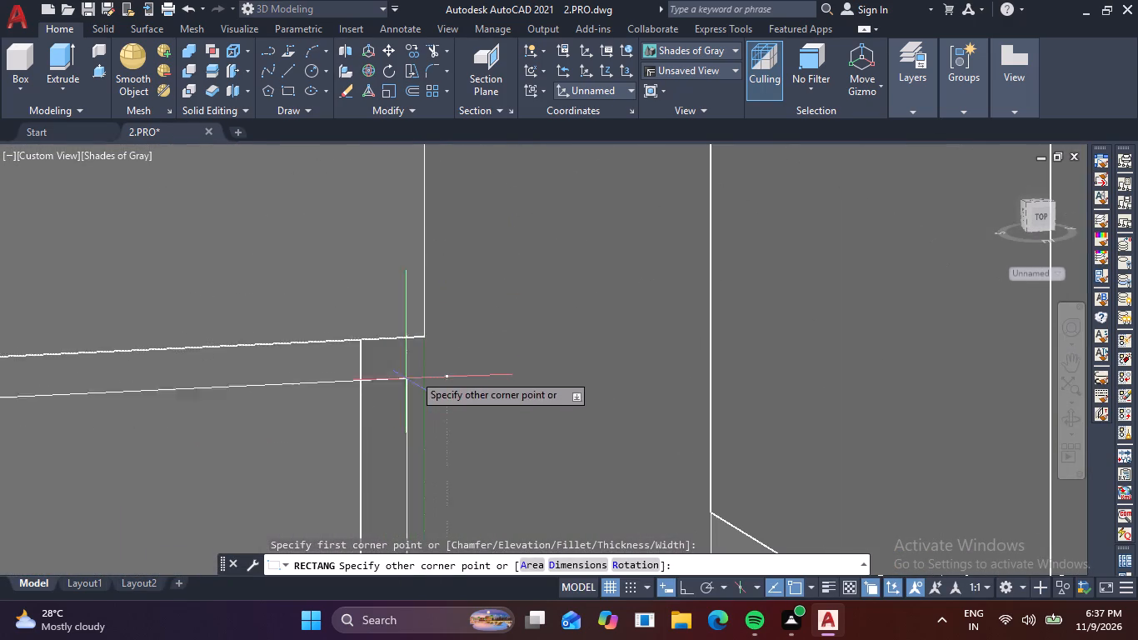
click(424, 342)
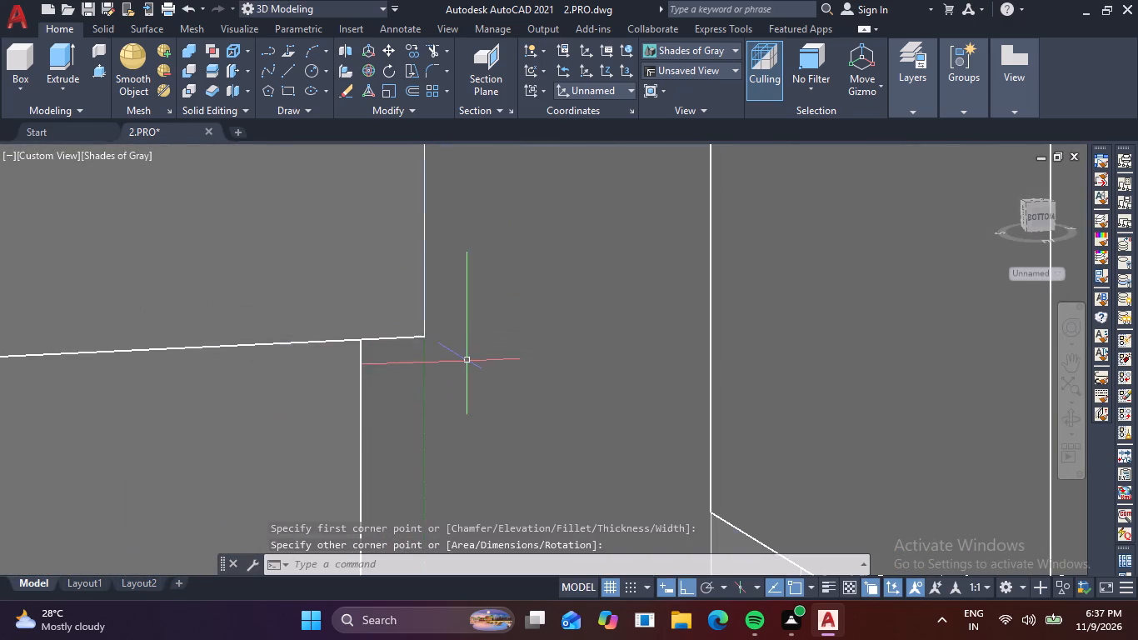
Move the new rectangle along the X axis out of the opening to the empty space in front of the building.
scroll(467, 362, down, 3)
middle_drag(472, 402, 454, 298)
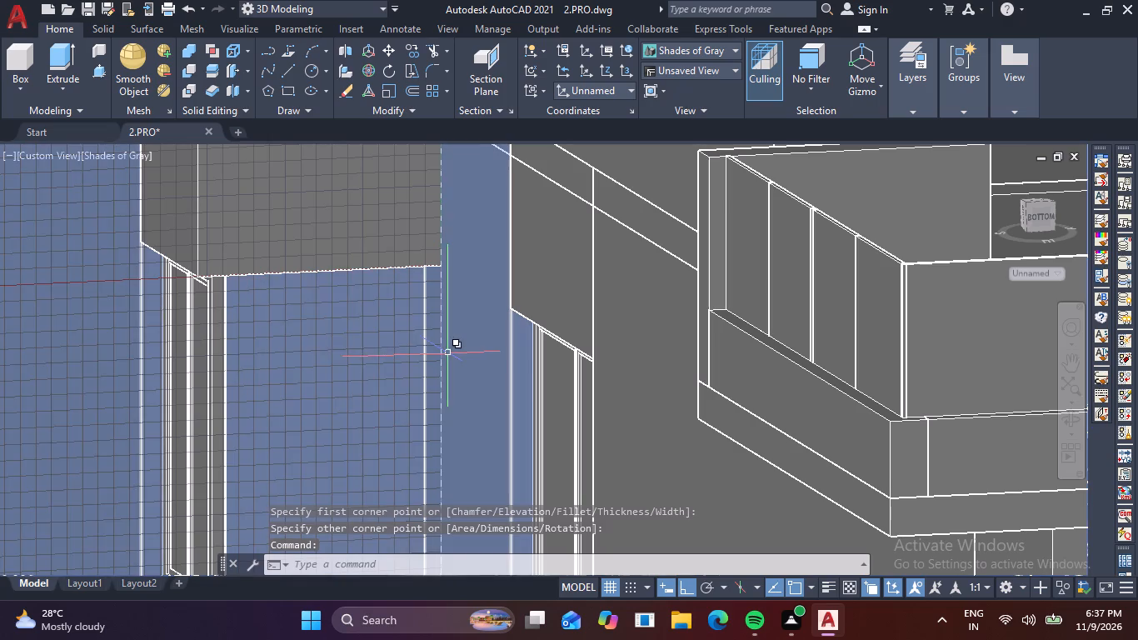
click(441, 352)
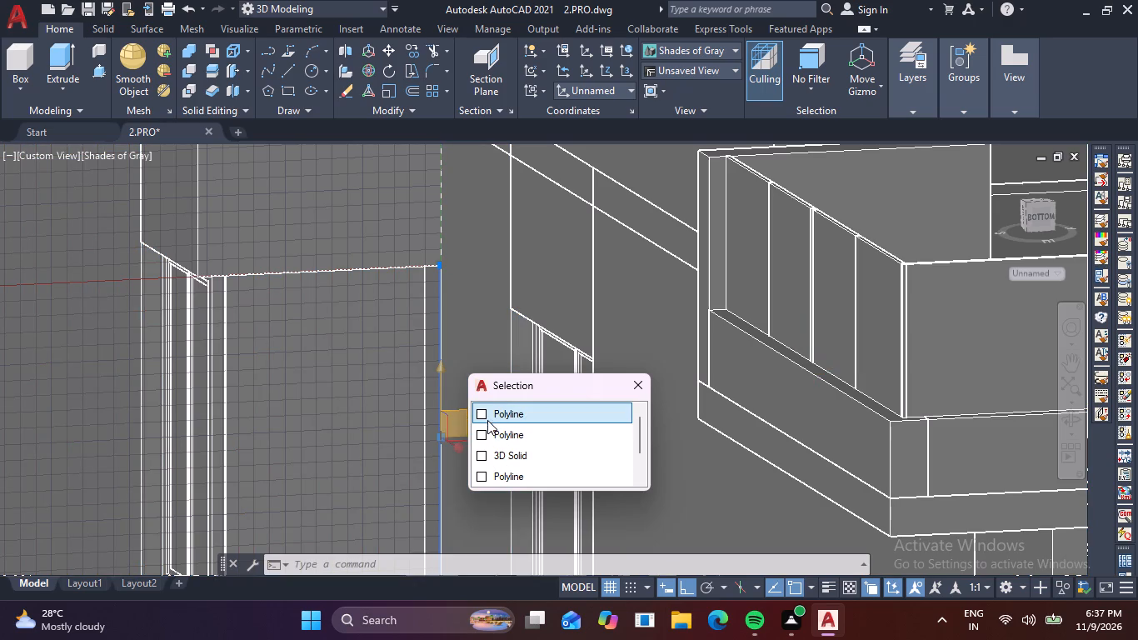
key(Escape)
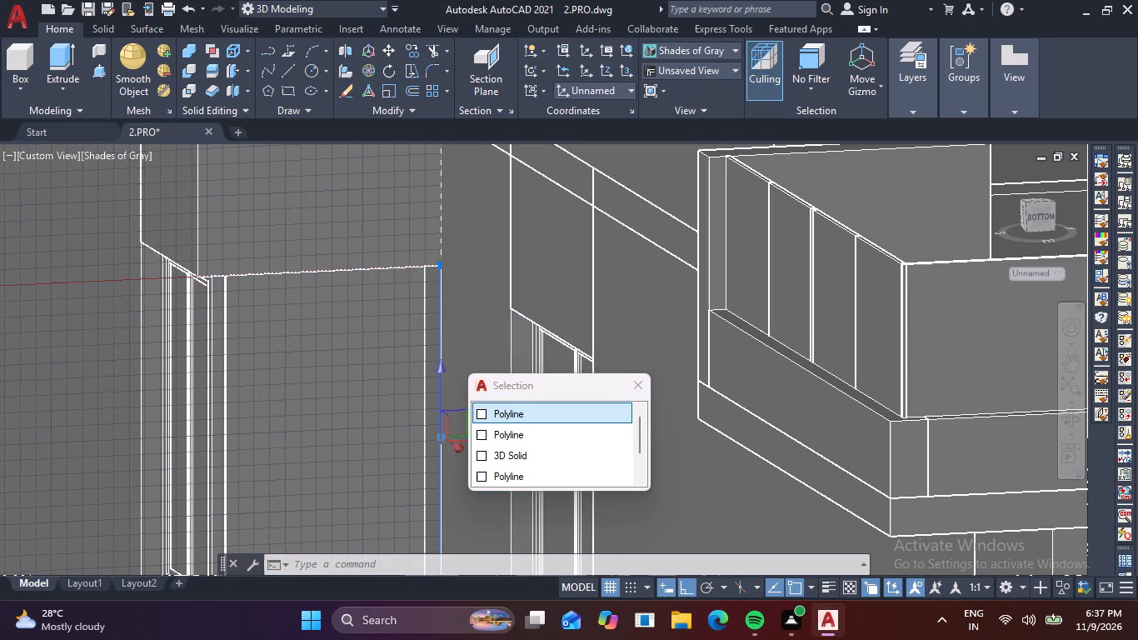
click(292, 273)
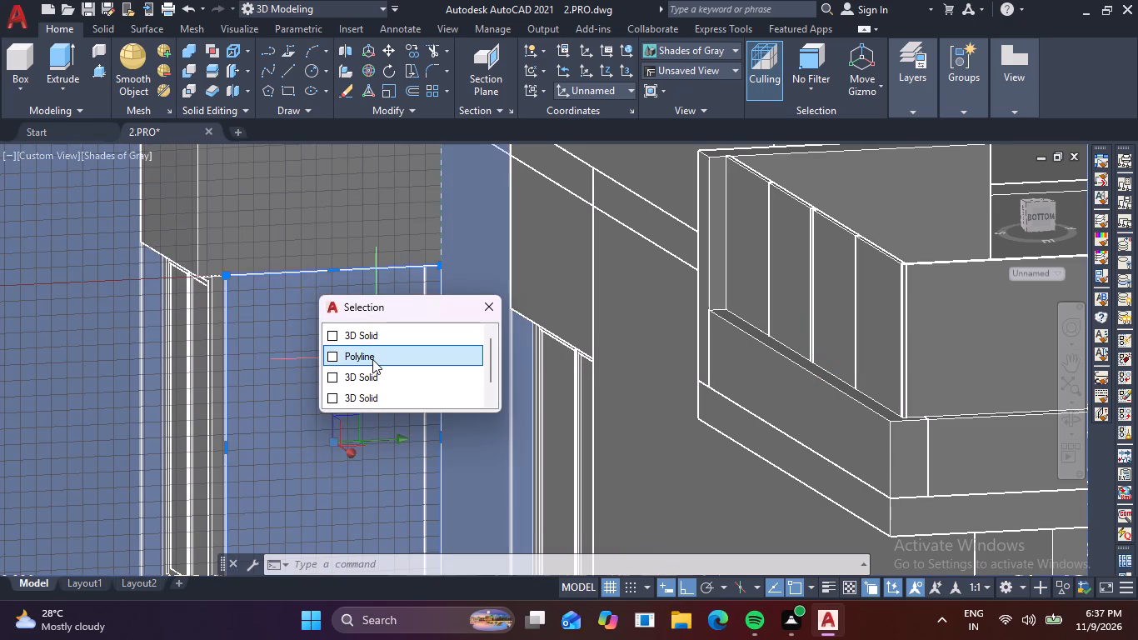
click(372, 359)
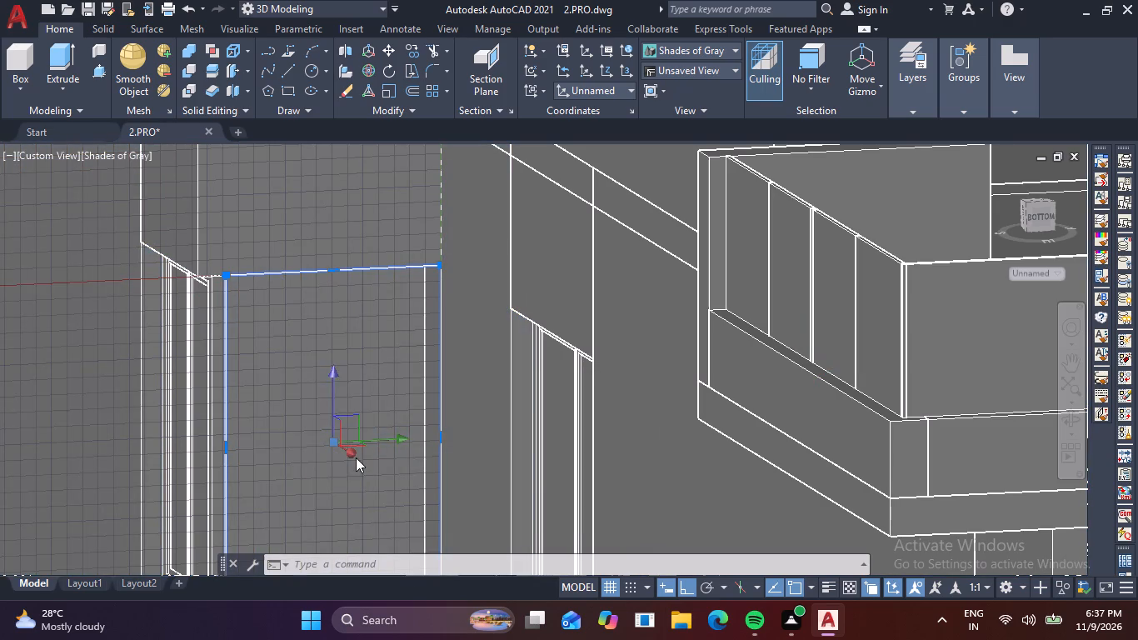
drag(356, 457, 334, 442)
scroll(432, 451, down, 4)
middle_drag(437, 458, 267, 306)
scroll(283, 307, down, 4)
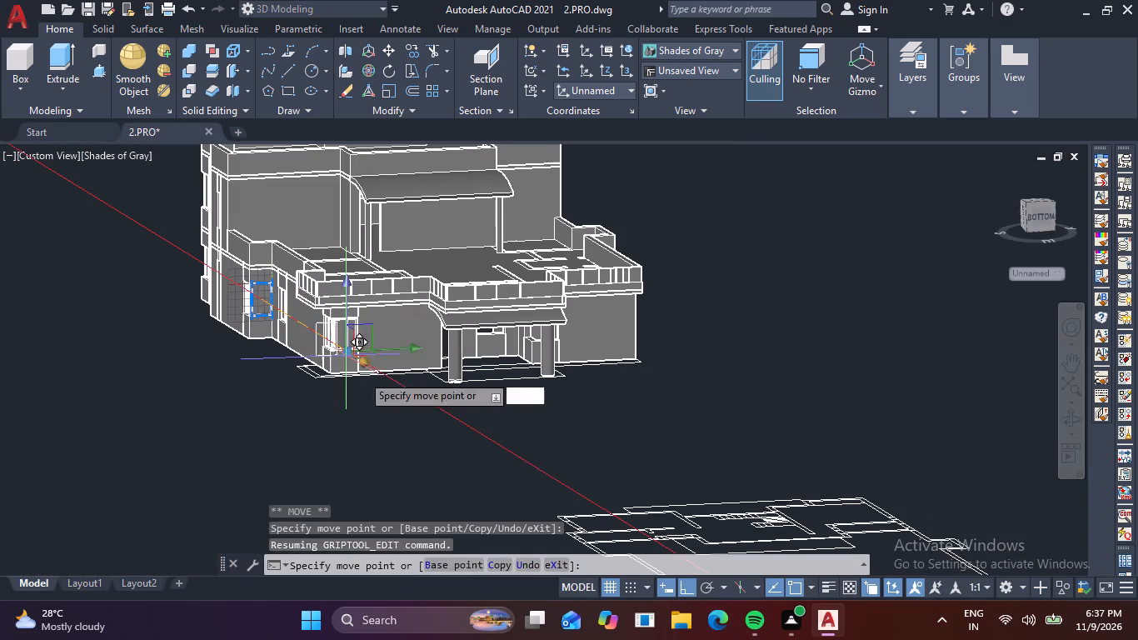
middle_drag(447, 445, 333, 350)
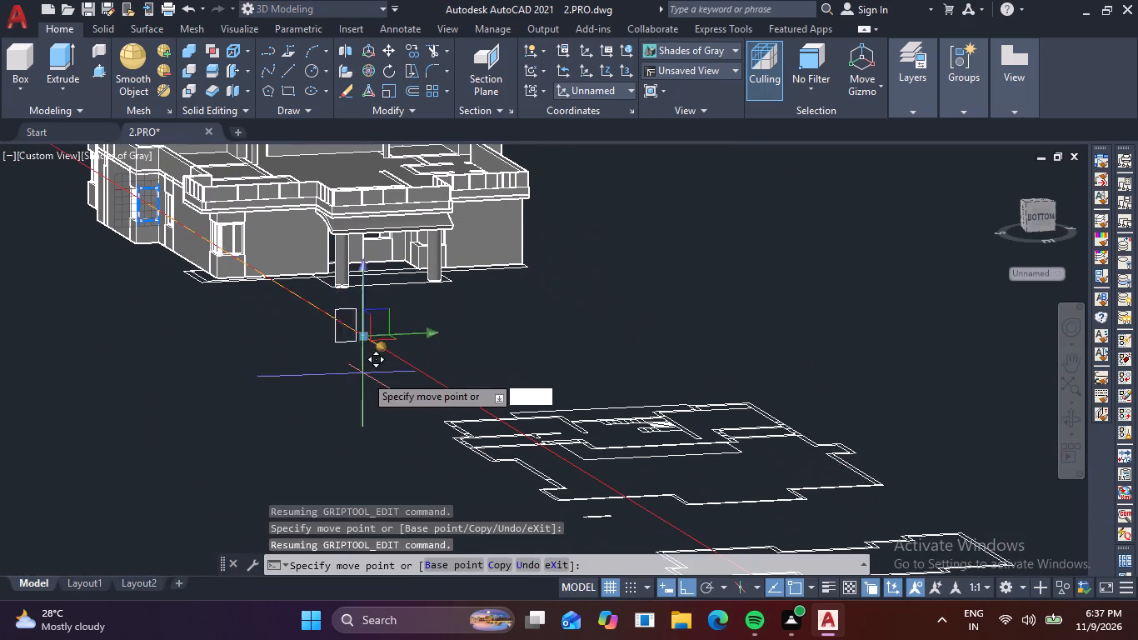
click(391, 381)
key(Escape)
Offset the moved rectangle 2" inward to form the outer window frame.
scroll(397, 332, up, 4)
middle_drag(400, 371, 377, 325)
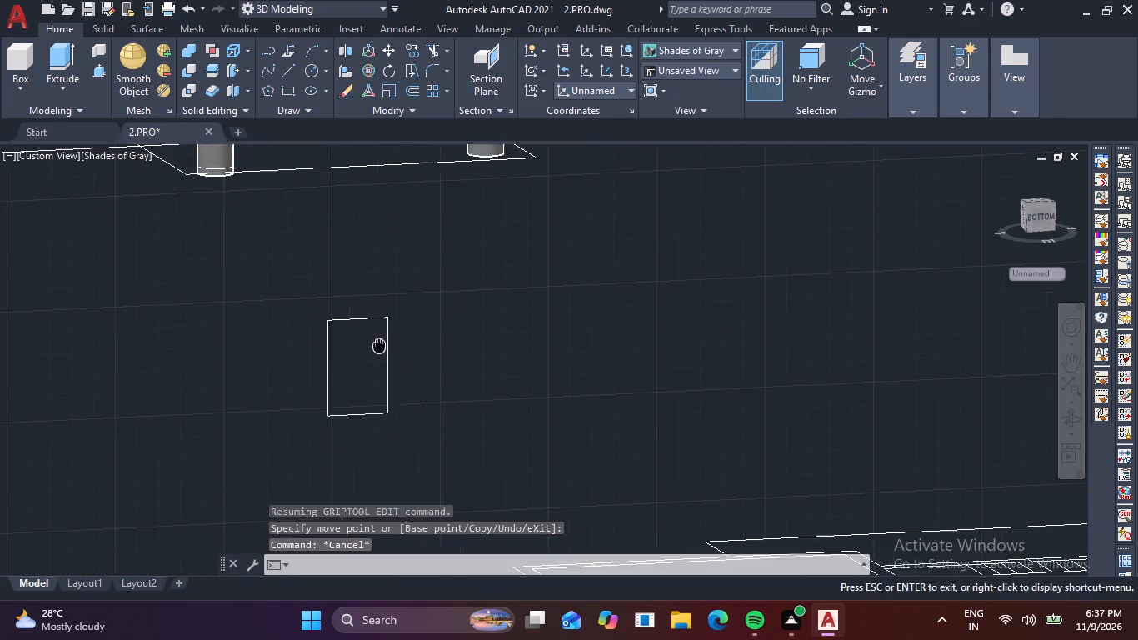
middle_drag(377, 325, 373, 297)
scroll(373, 293, up, 3)
text(O)
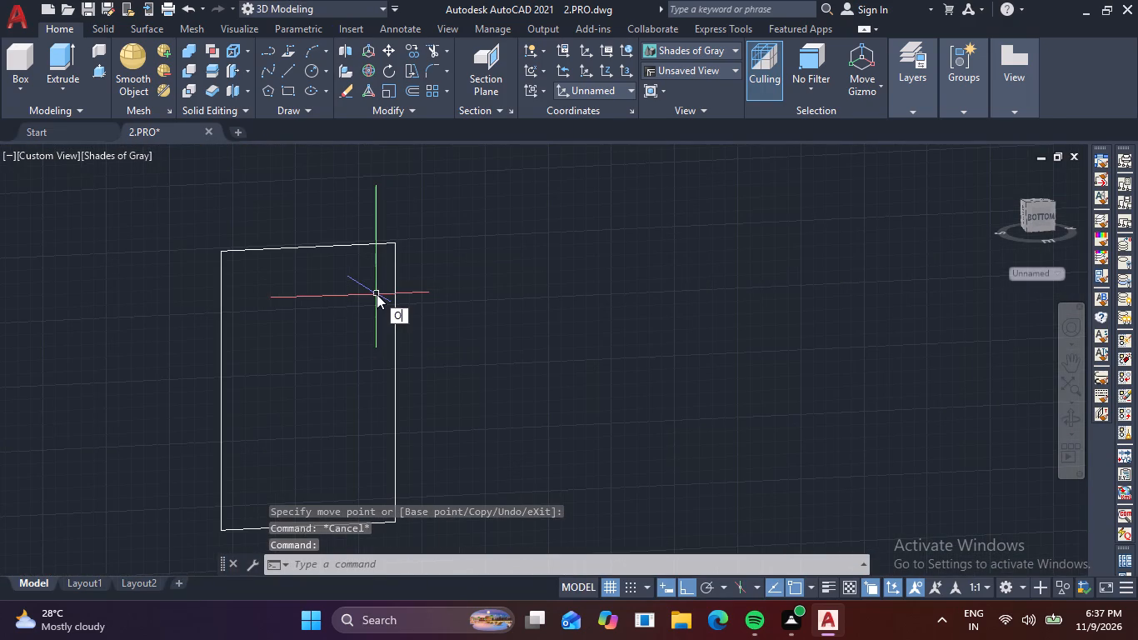
key(space)
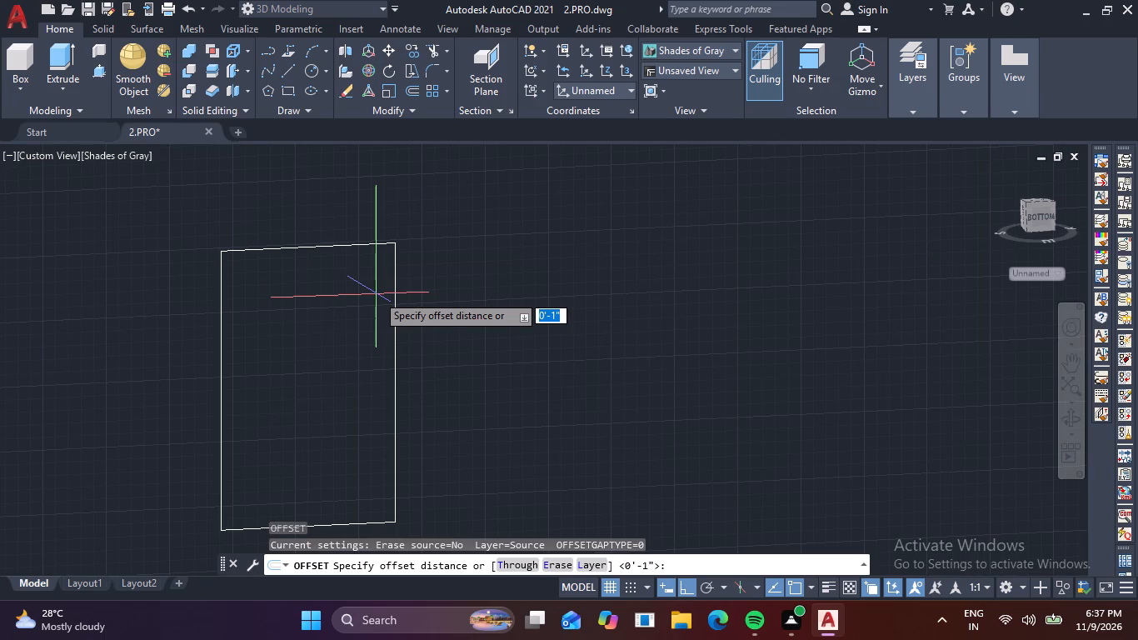
middle_drag(302, 297, 341, 247)
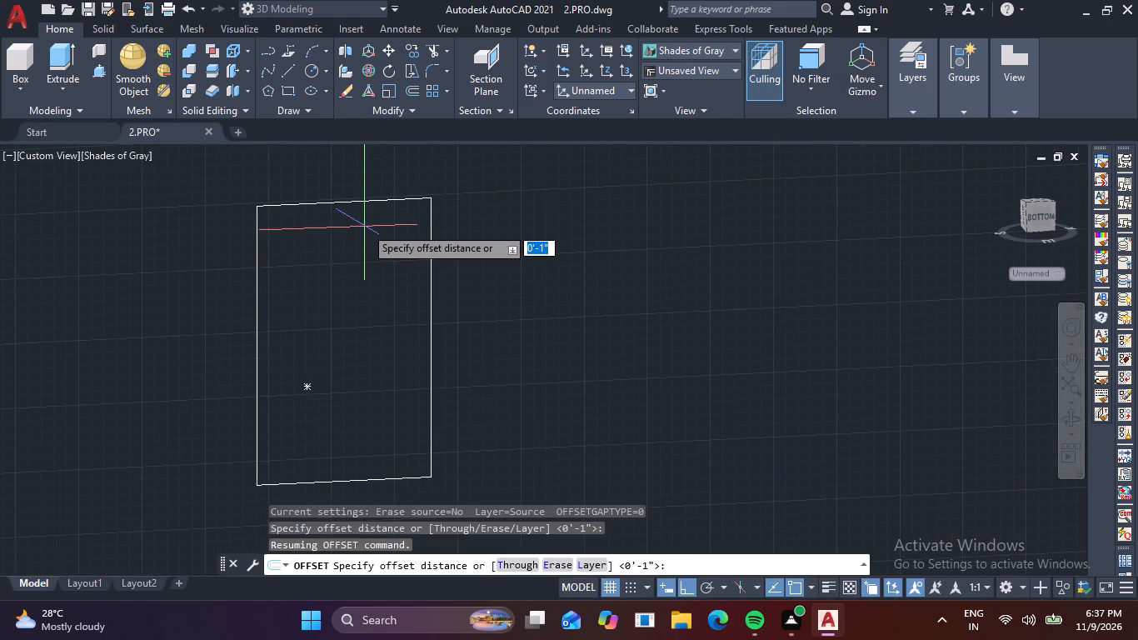
middle_drag(367, 223, 427, 197)
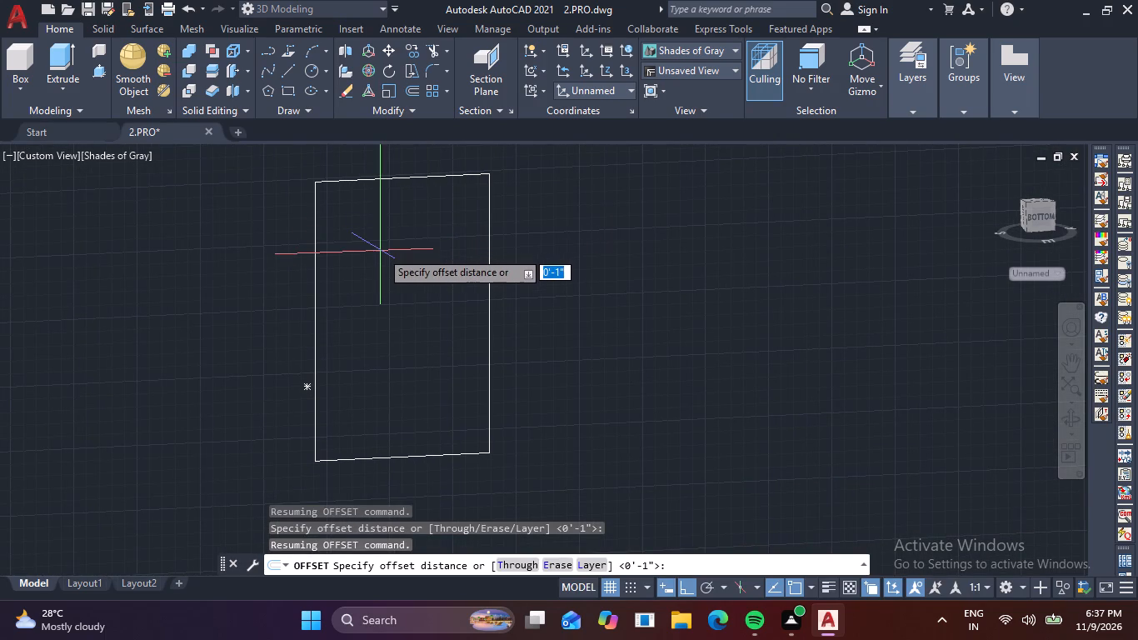
key(2)
key(space)
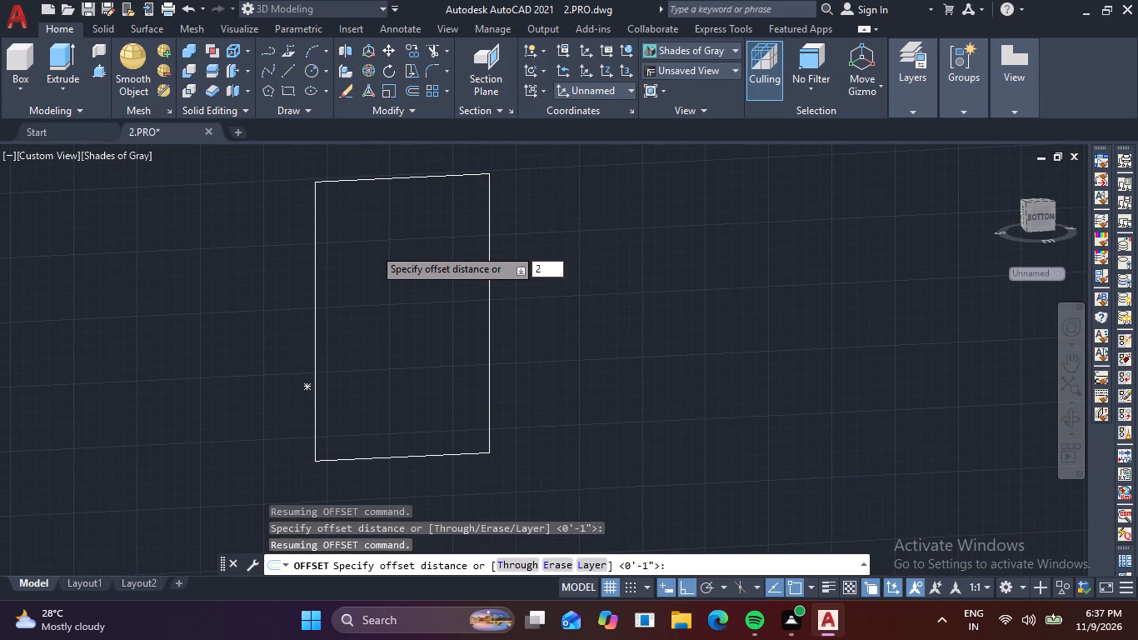
click(451, 177)
click(400, 241)
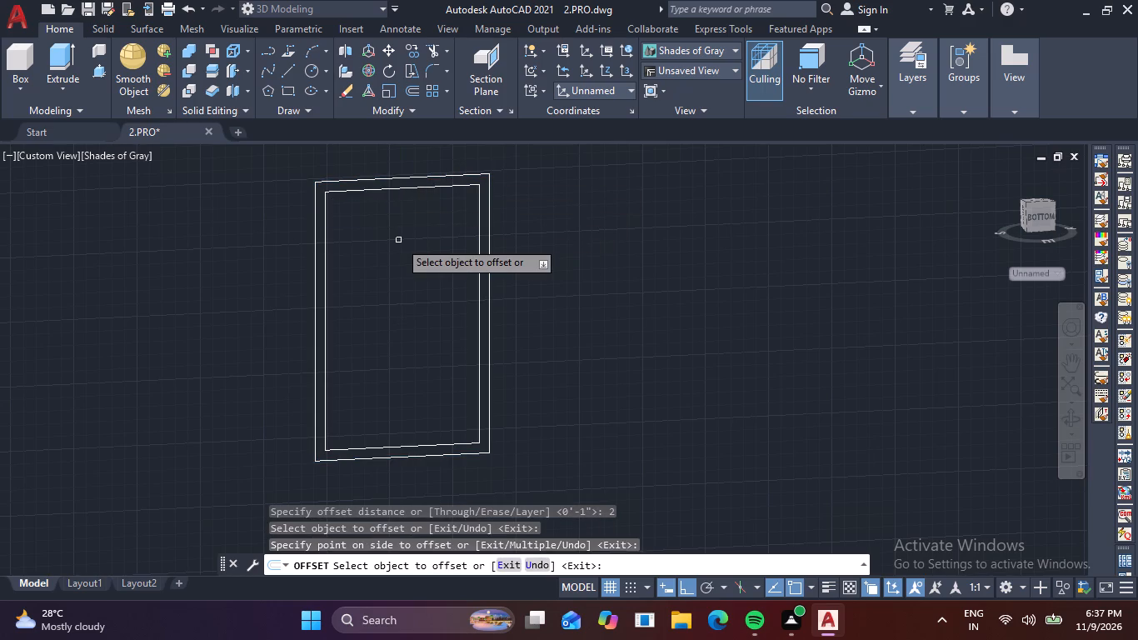
key(Escape)
key(Escape)
Draw a sash rectangle from the inner frame's upper-left corner to the midpoint of its bottom edge.
key(r)
key(e)
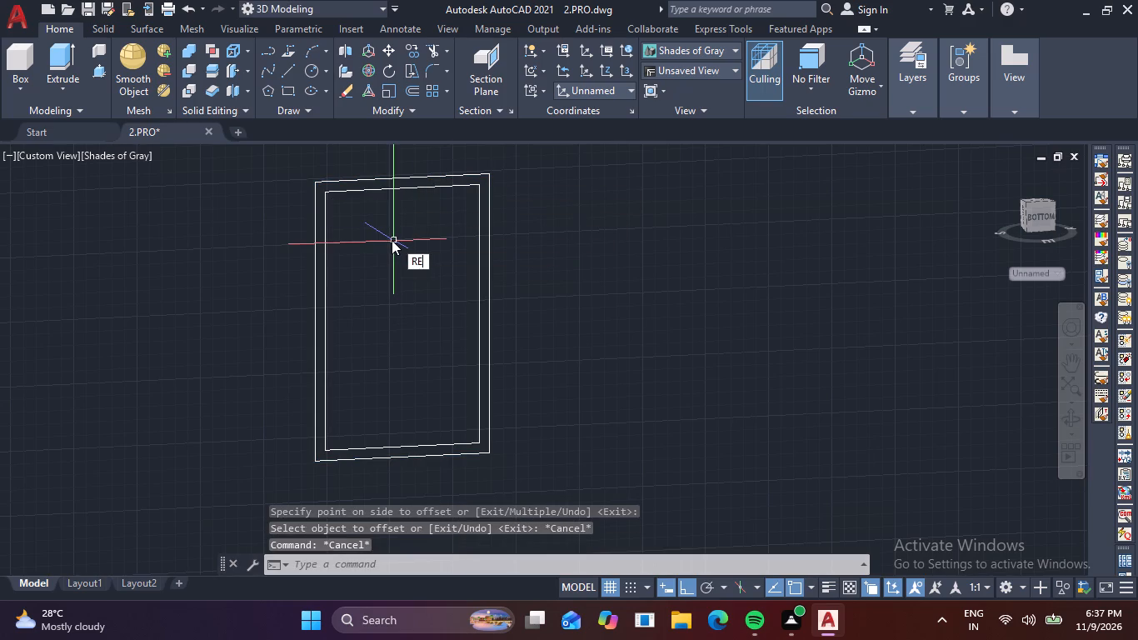
key(c)
key(space)
click(330, 193)
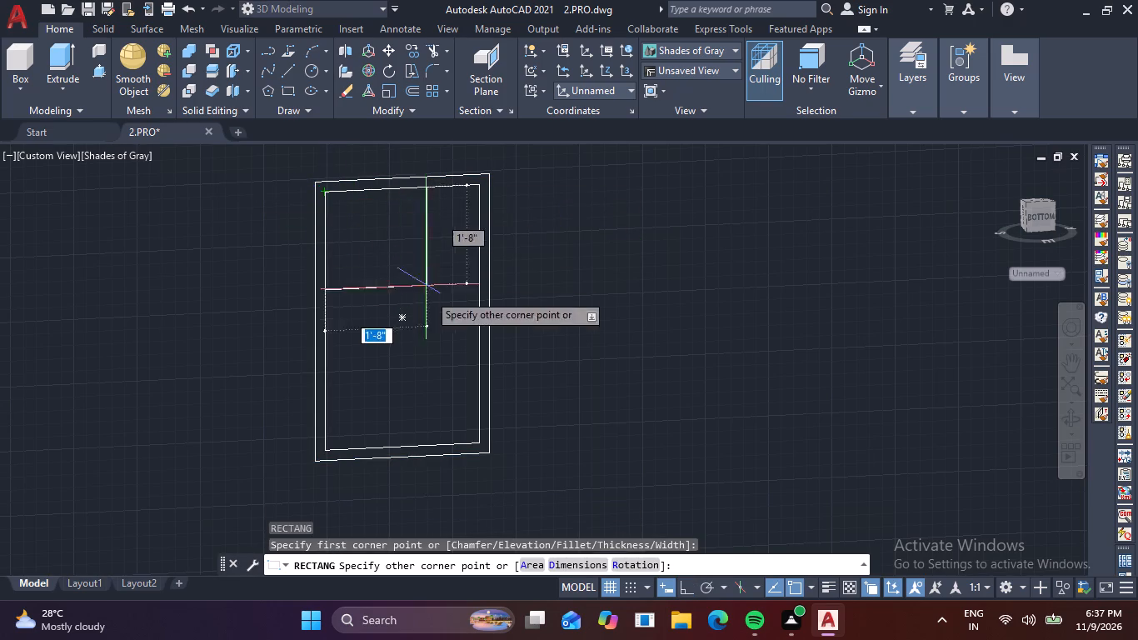
click(403, 448)
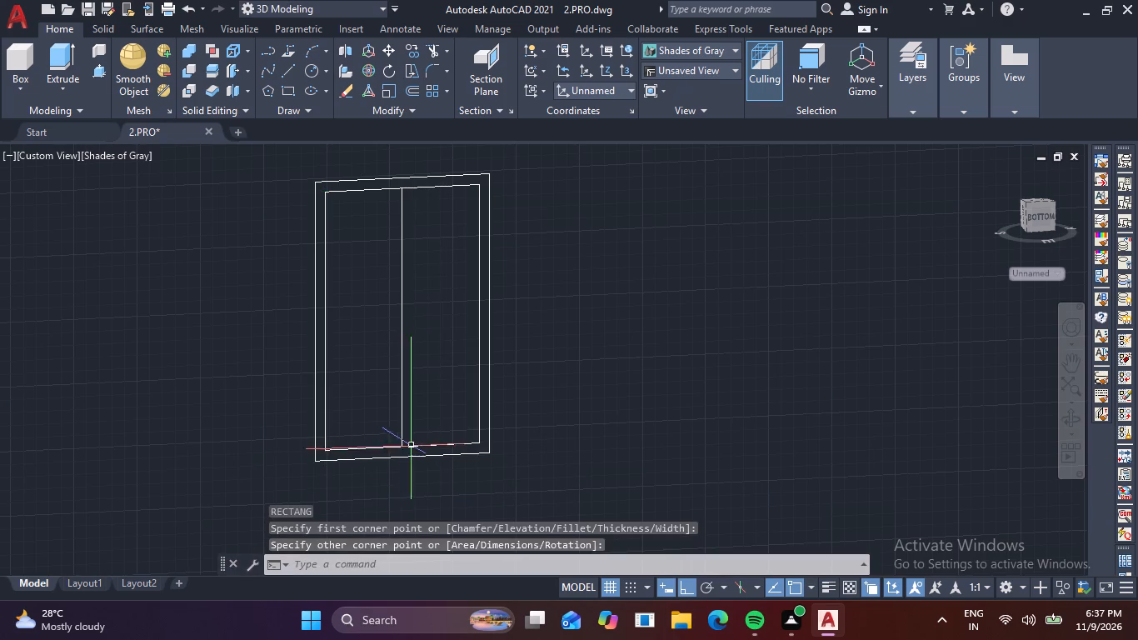
key(Escape)
Offset the half-width sash rectangle 1" inward.
key(o)
key(space)
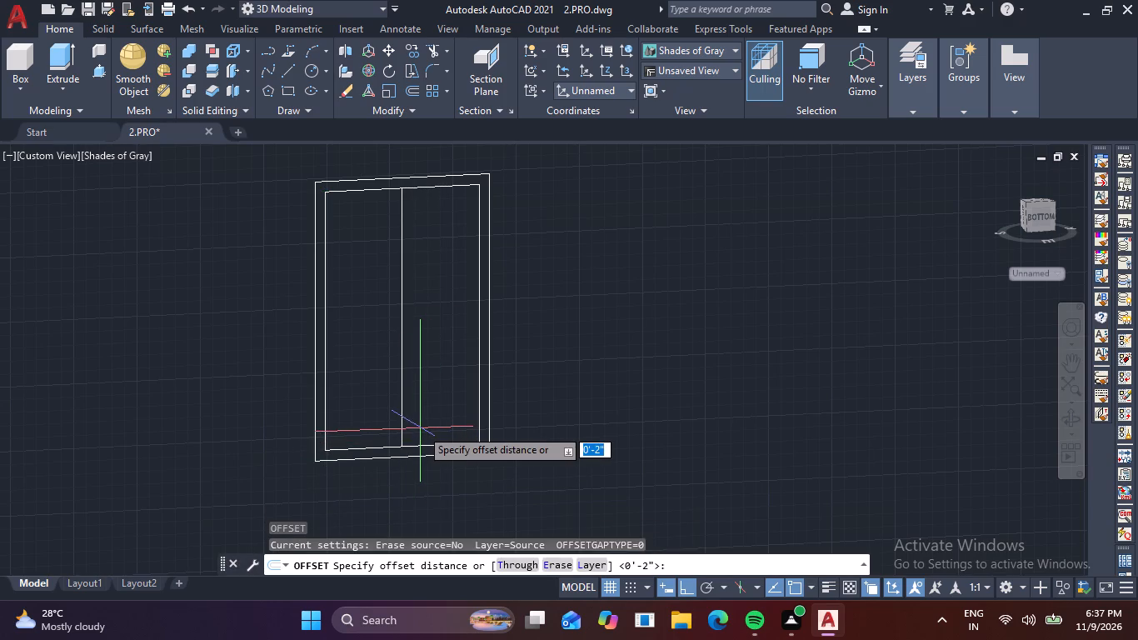
key(1)
key(space)
click(402, 328)
click(357, 347)
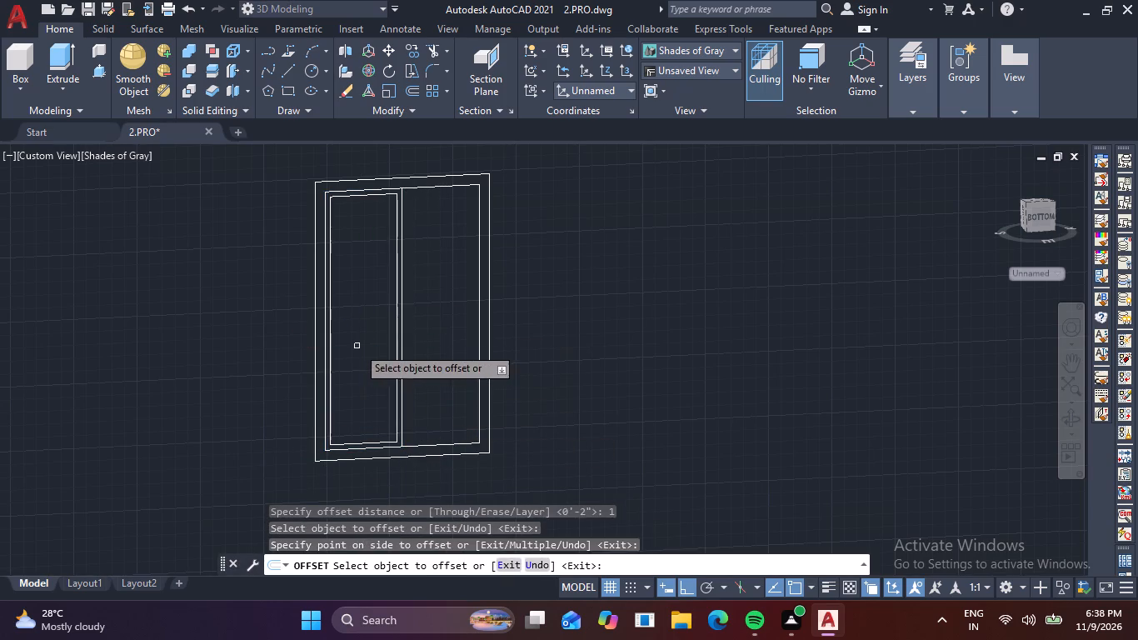
key(Escape)
key(Escape)
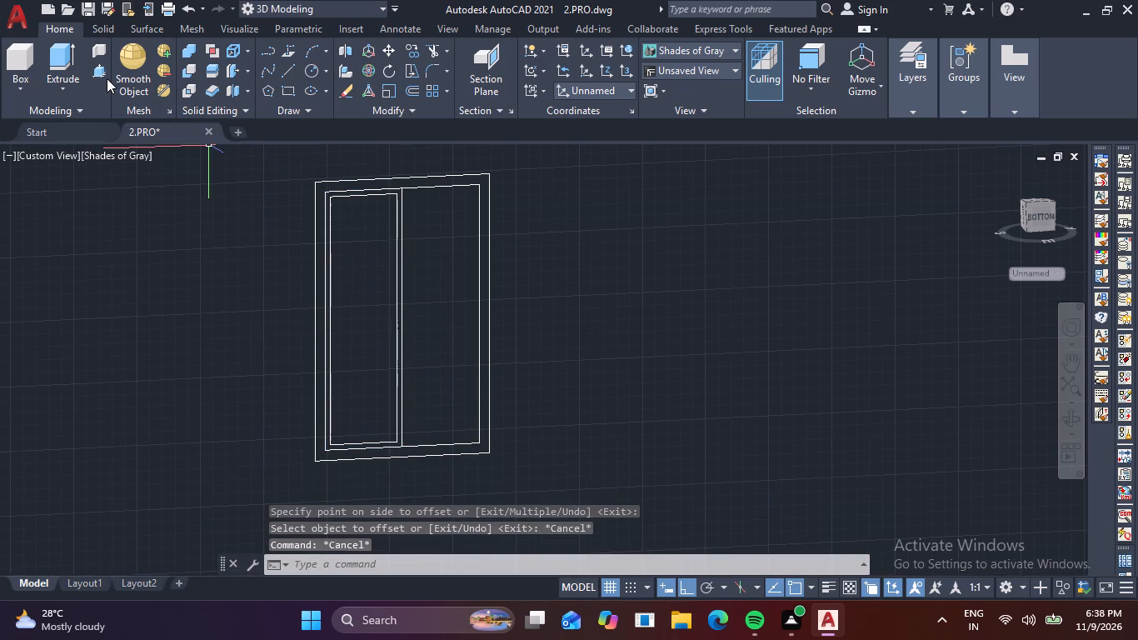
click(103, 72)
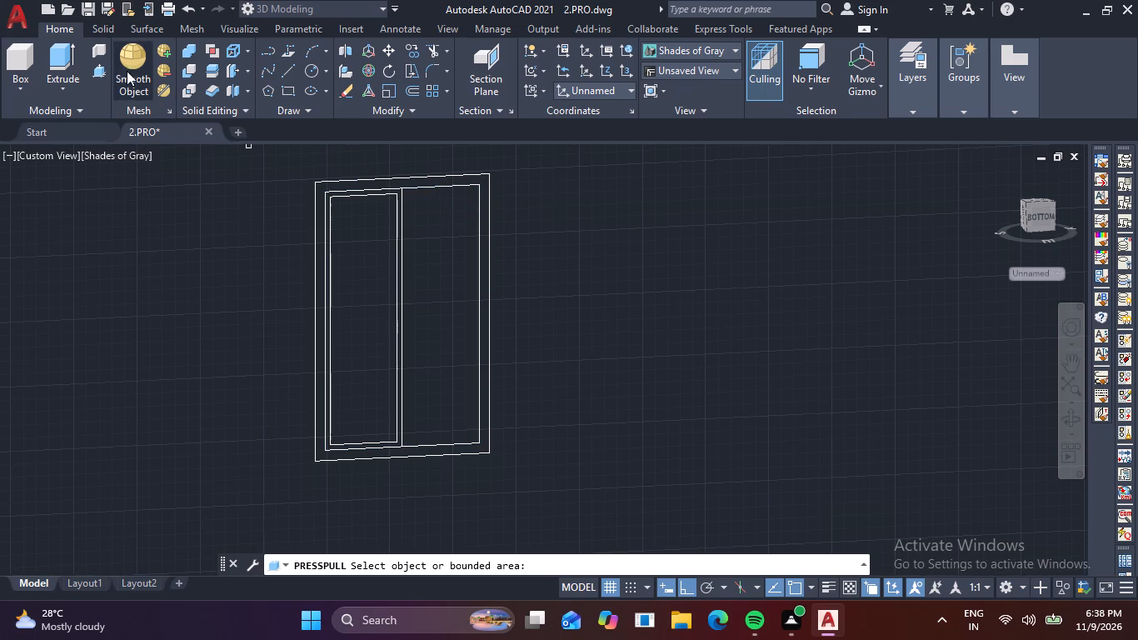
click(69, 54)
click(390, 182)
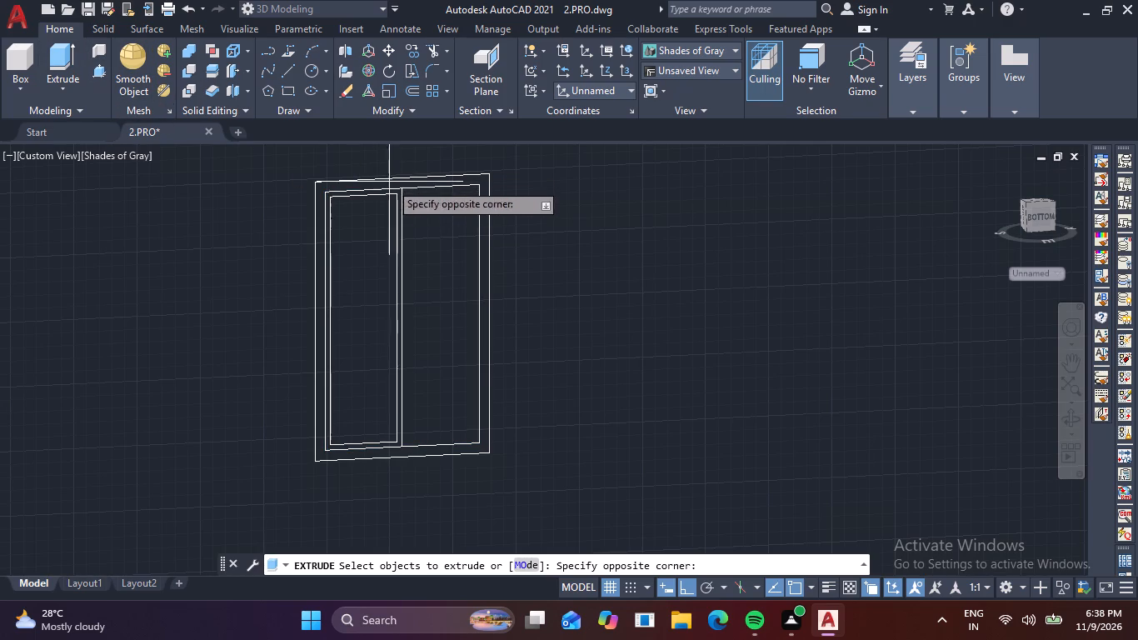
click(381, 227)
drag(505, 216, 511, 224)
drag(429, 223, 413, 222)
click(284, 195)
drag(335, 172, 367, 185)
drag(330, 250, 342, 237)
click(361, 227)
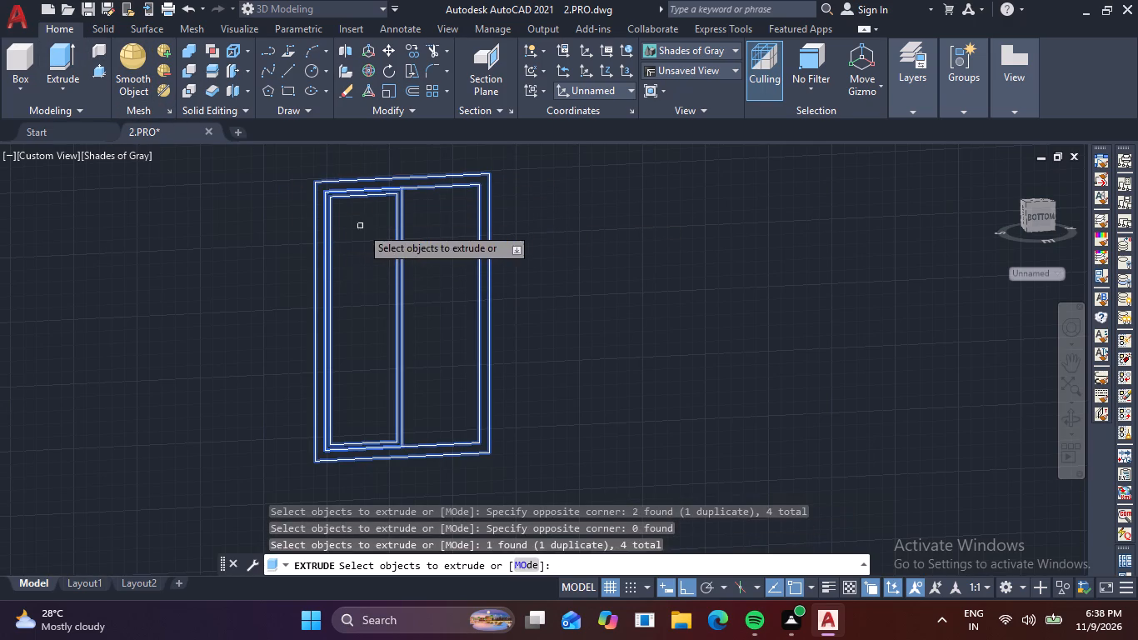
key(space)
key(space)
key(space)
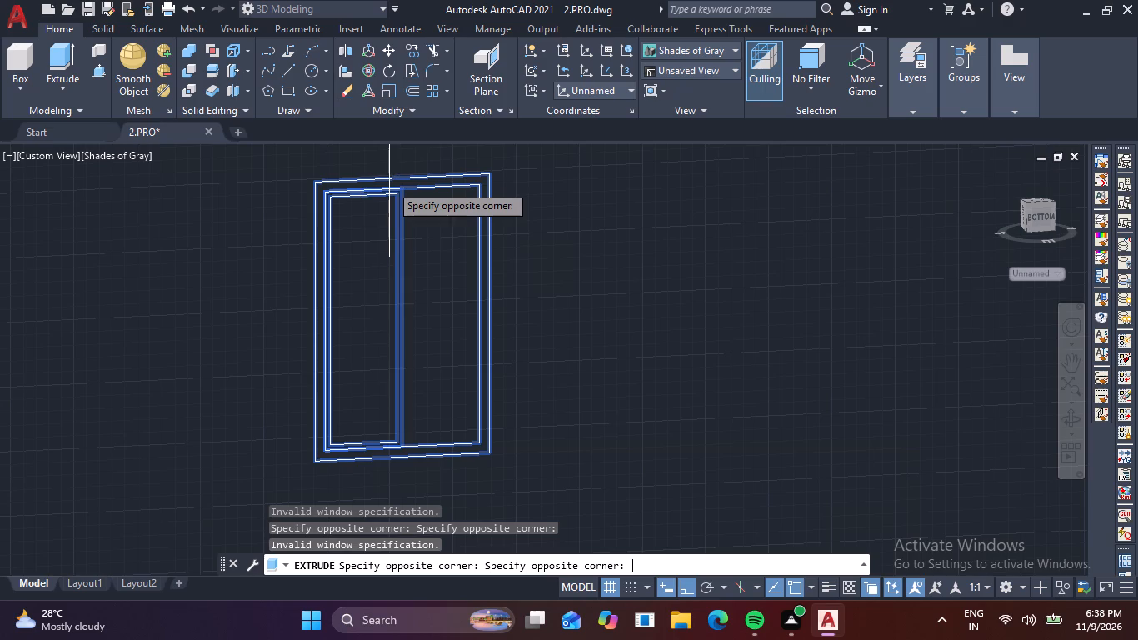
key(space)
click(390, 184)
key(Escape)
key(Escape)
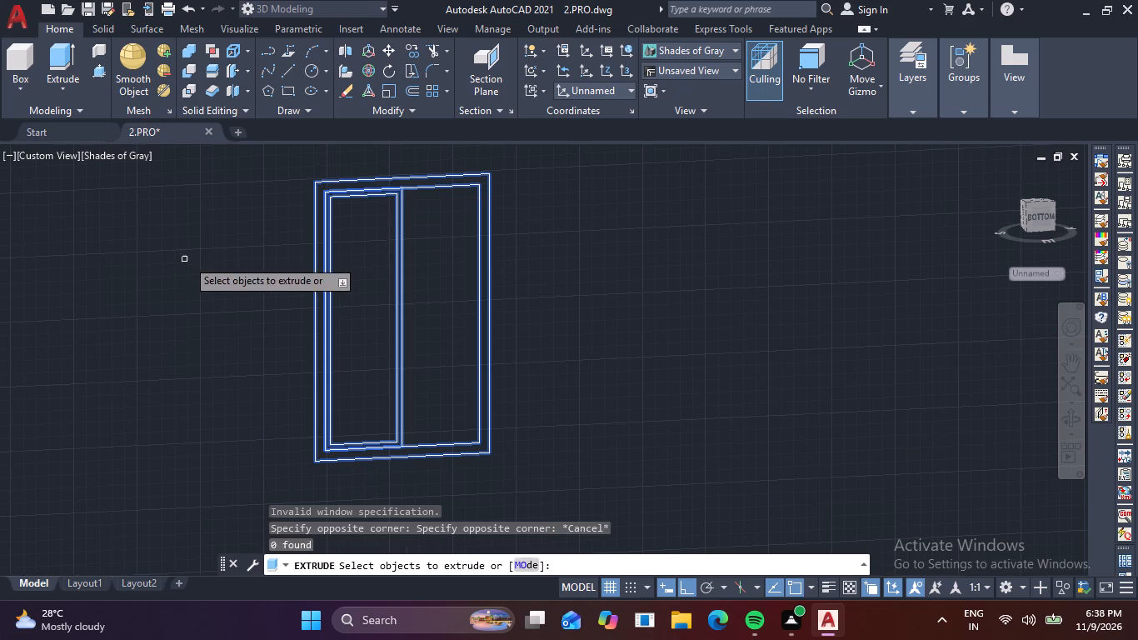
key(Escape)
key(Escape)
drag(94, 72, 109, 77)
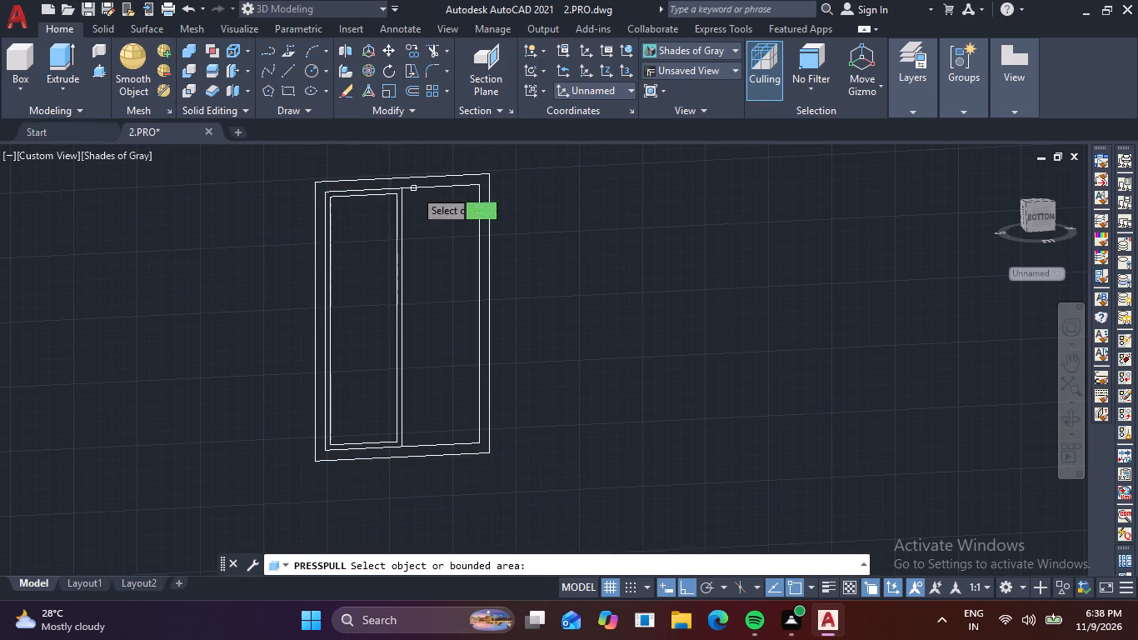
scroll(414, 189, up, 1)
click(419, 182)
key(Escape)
Set the UCS origin at the outer frame's upper-right corner, with the Z axis along its top edge toward the sash side.
scroll(562, 161, down, 2)
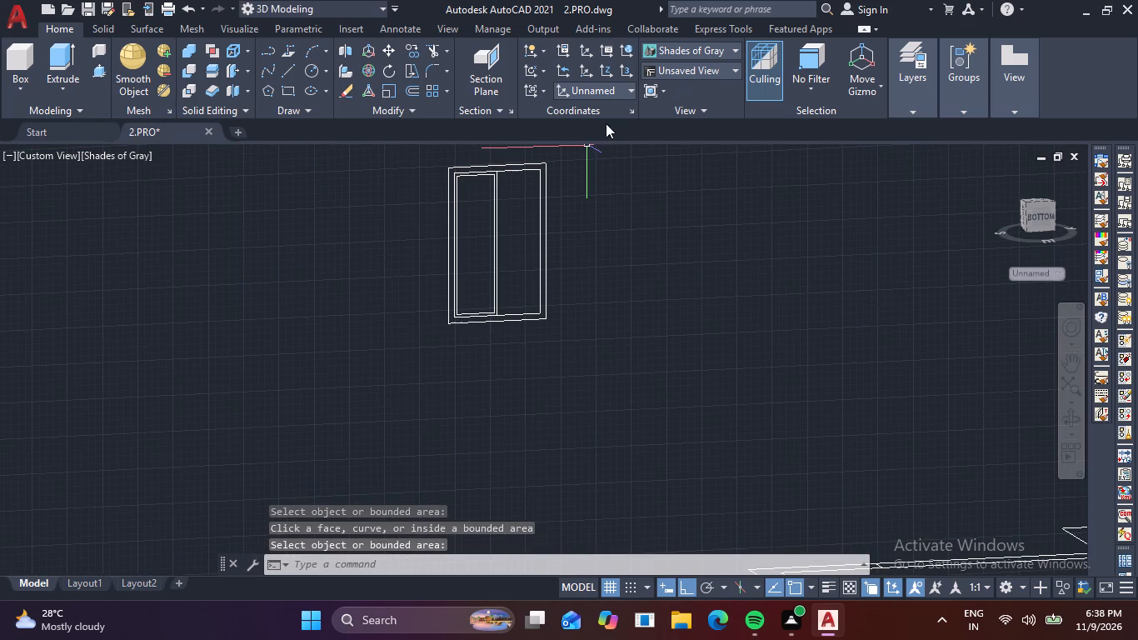
click(608, 71)
middle_drag(513, 194, 512, 222)
scroll(546, 178, up, 1)
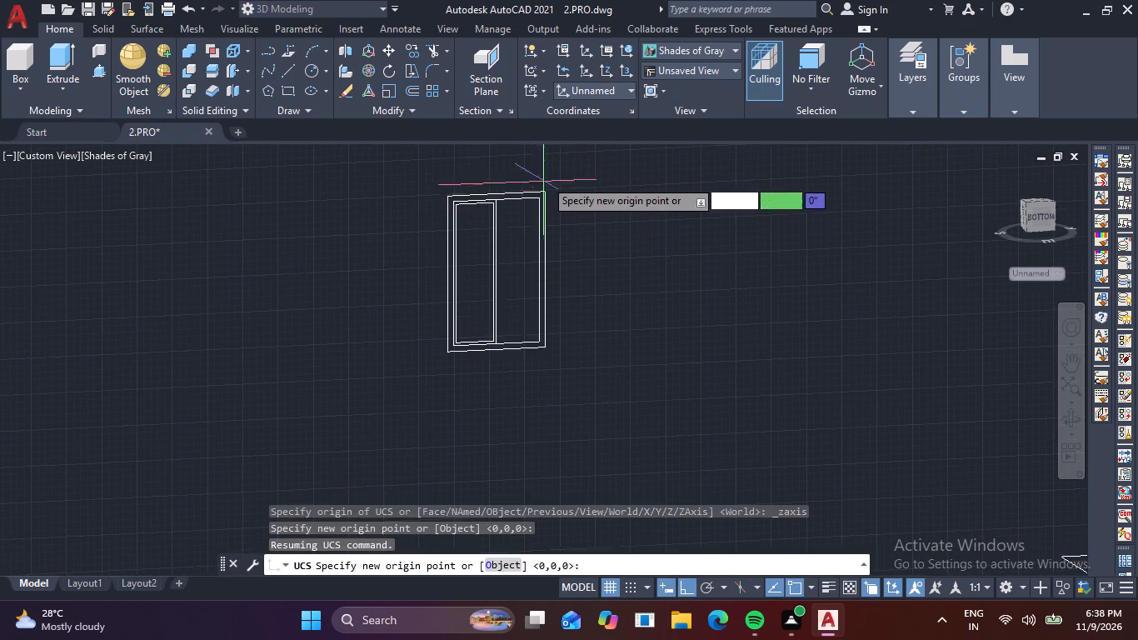
scroll(547, 177, up, 1)
click(549, 204)
click(260, 211)
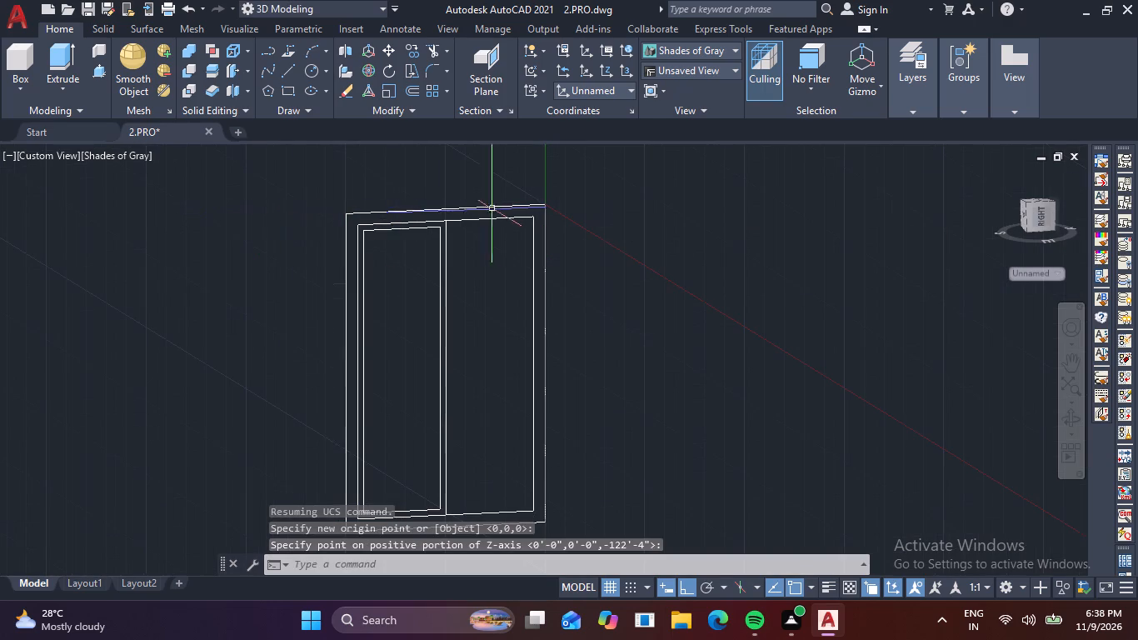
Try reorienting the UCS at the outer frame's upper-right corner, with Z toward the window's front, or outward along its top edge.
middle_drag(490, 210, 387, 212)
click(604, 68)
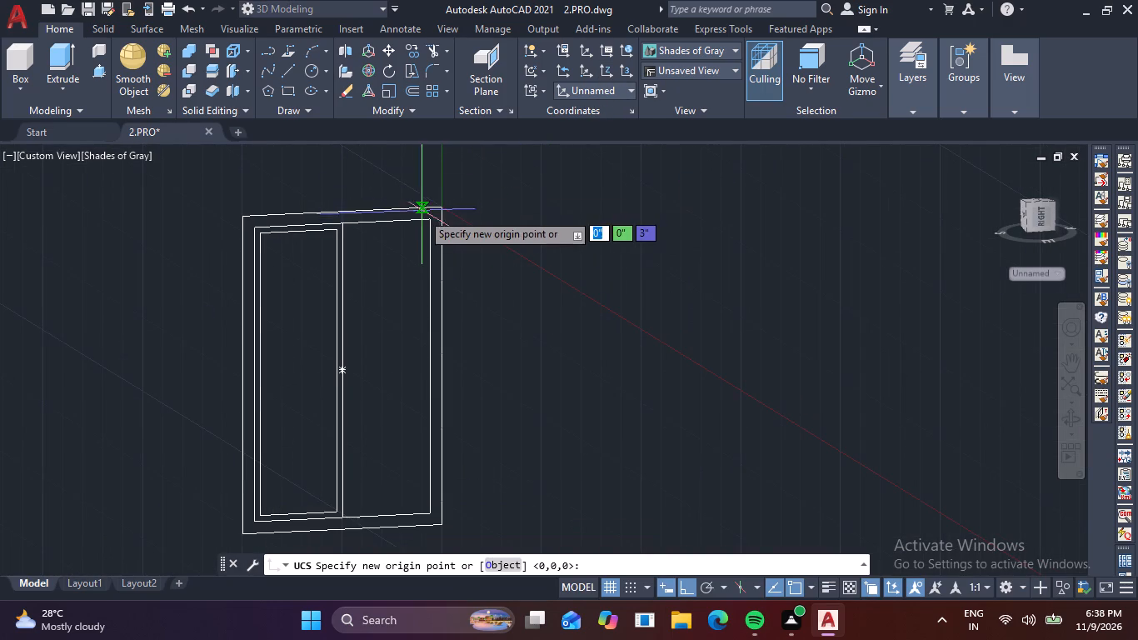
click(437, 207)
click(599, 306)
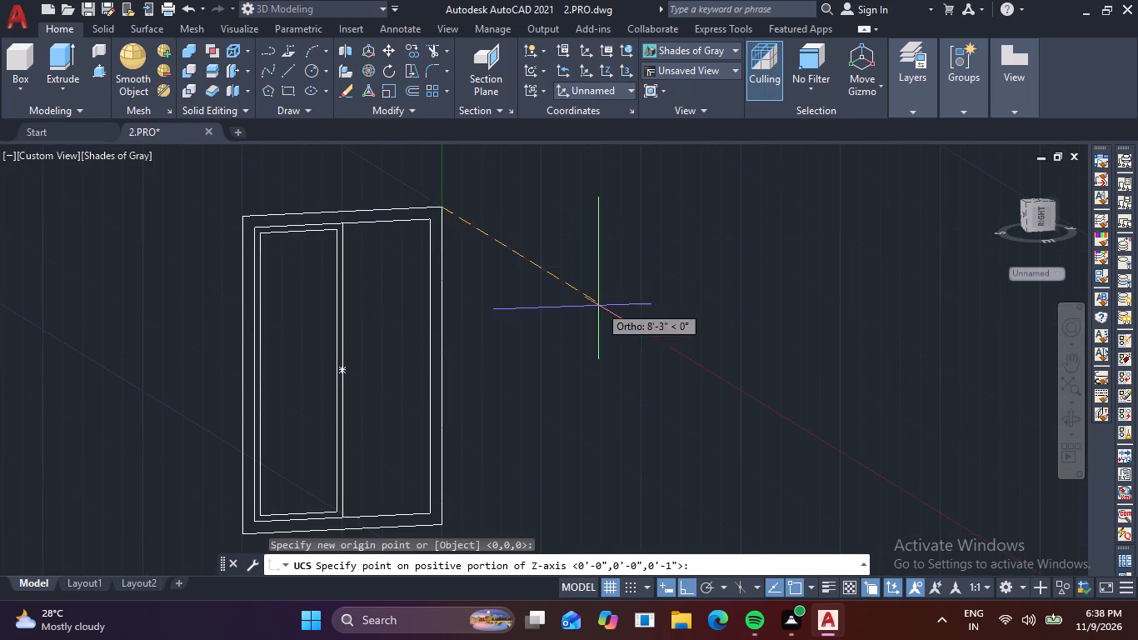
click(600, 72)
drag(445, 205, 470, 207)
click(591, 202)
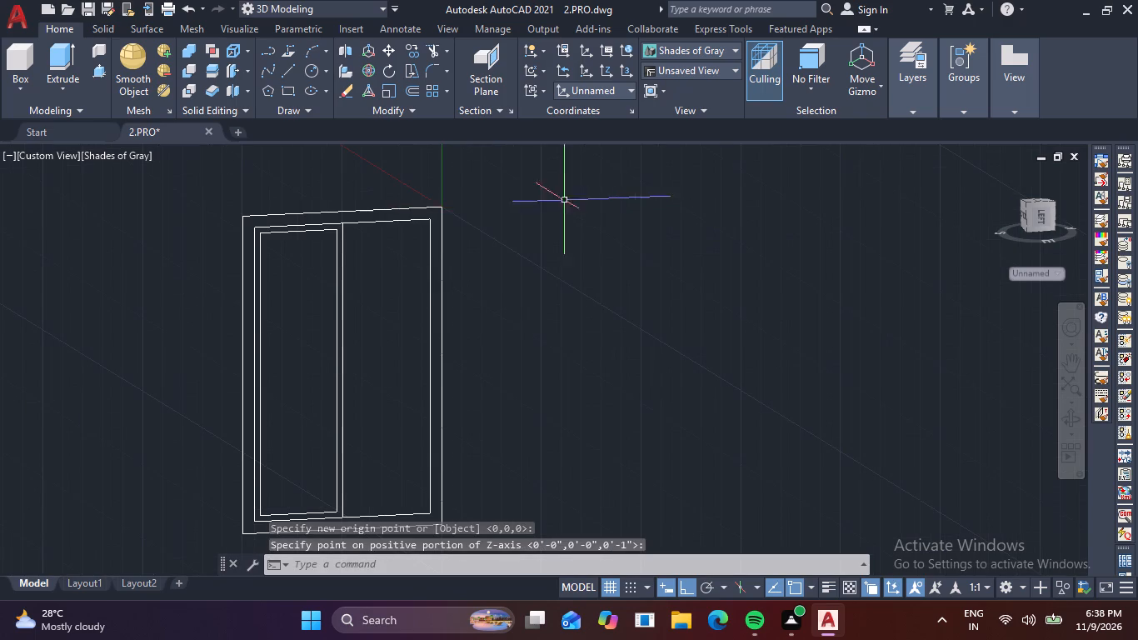
Set the UCS origin at the outer frame's upper-right corner, with the Z axis perpendicular to the window and pointing behind it.
click(605, 70)
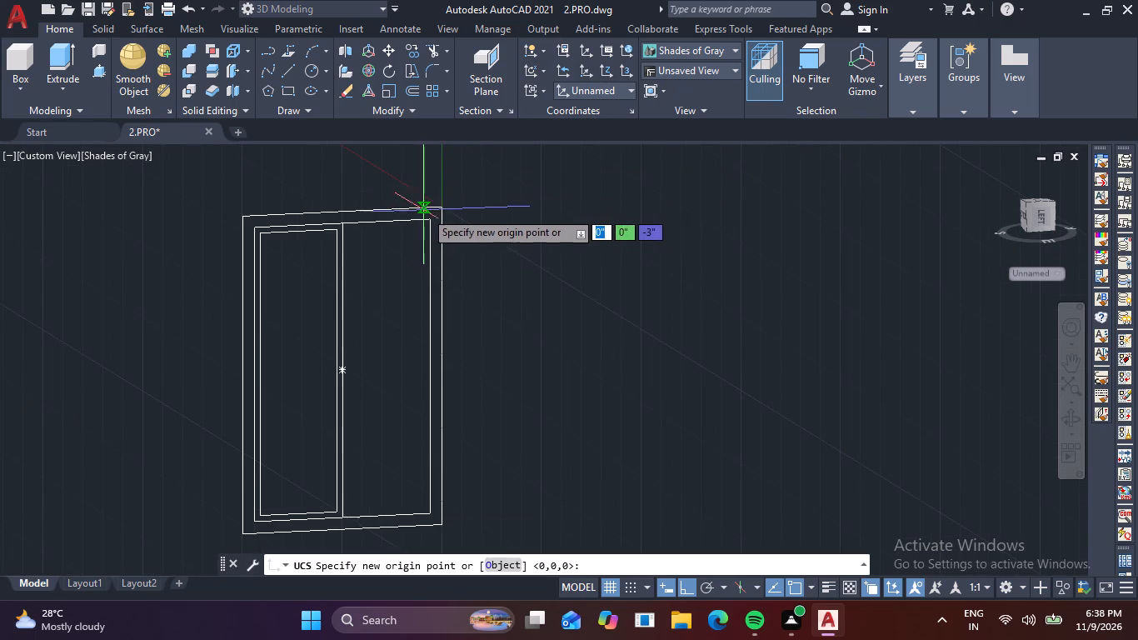
click(445, 211)
click(342, 167)
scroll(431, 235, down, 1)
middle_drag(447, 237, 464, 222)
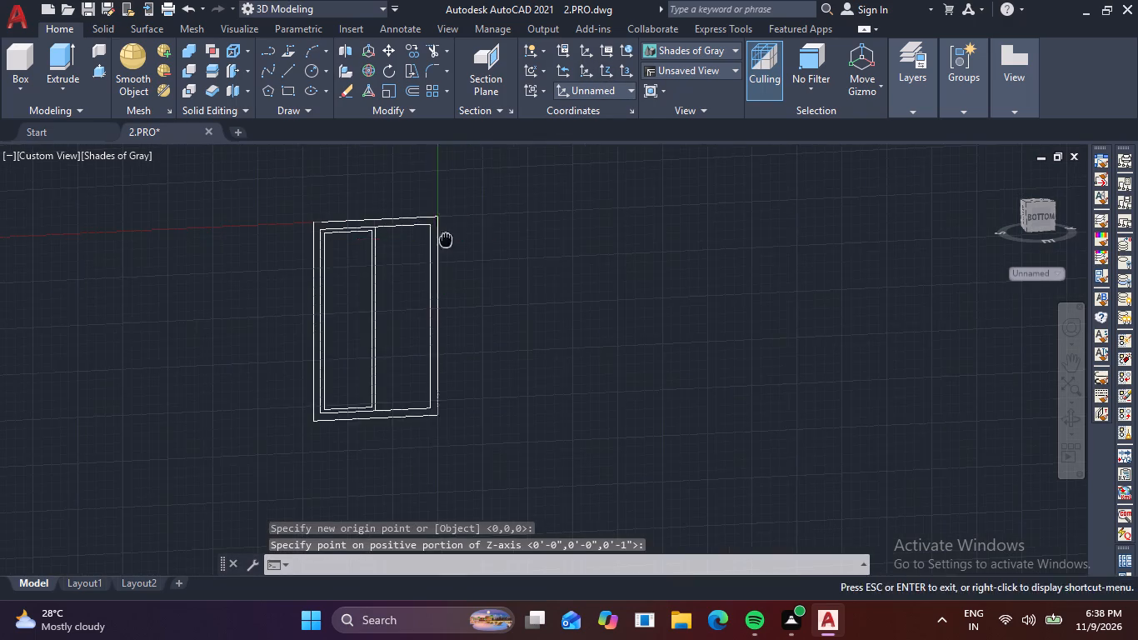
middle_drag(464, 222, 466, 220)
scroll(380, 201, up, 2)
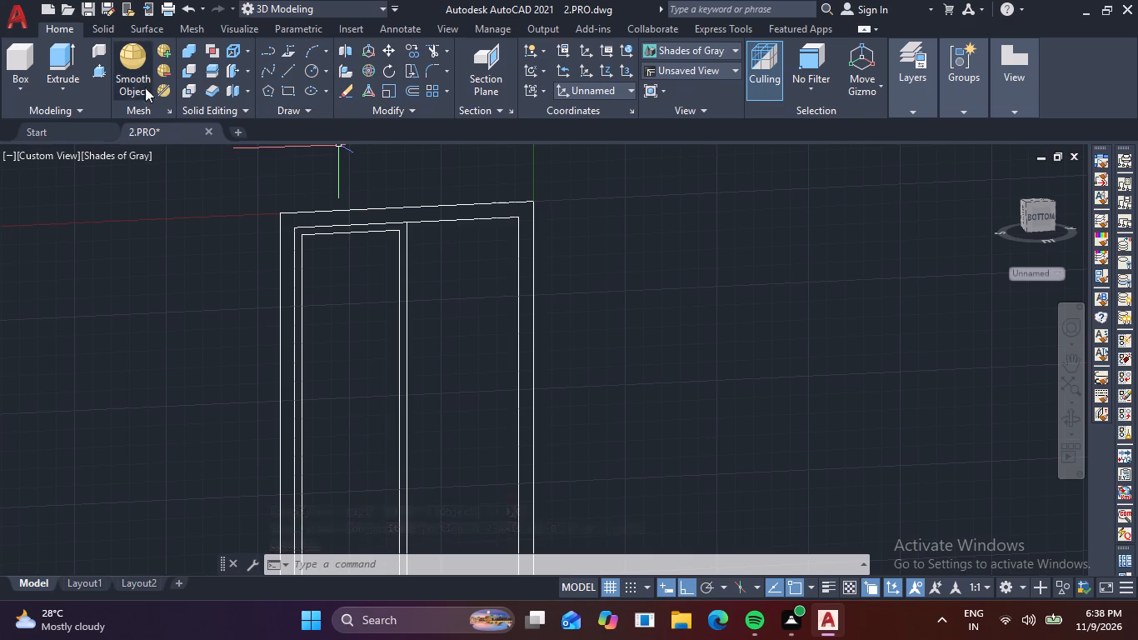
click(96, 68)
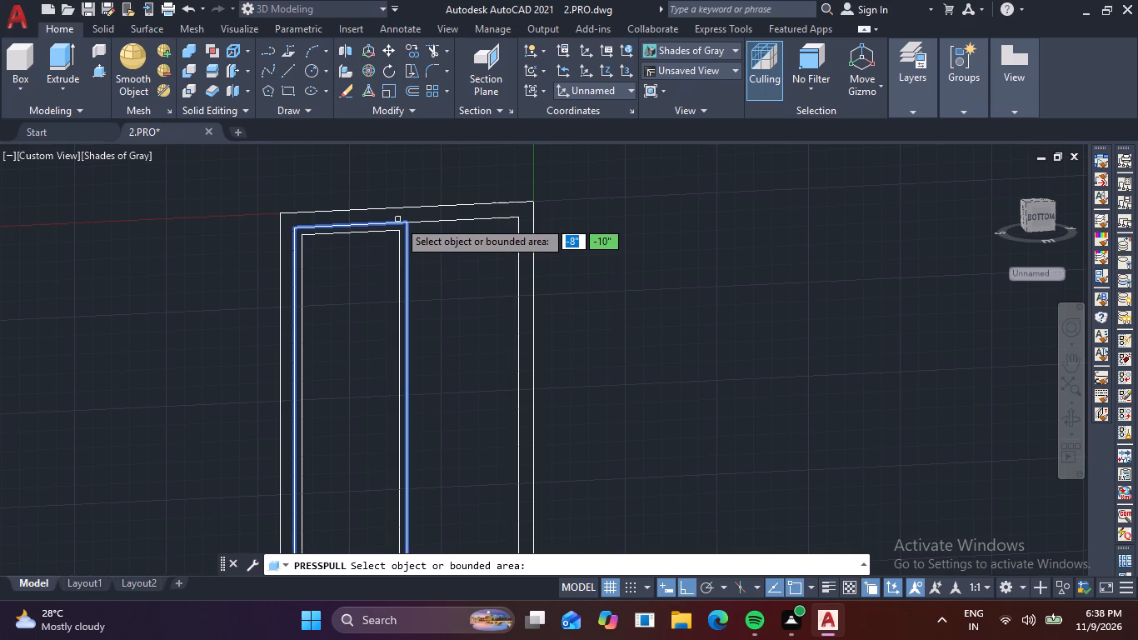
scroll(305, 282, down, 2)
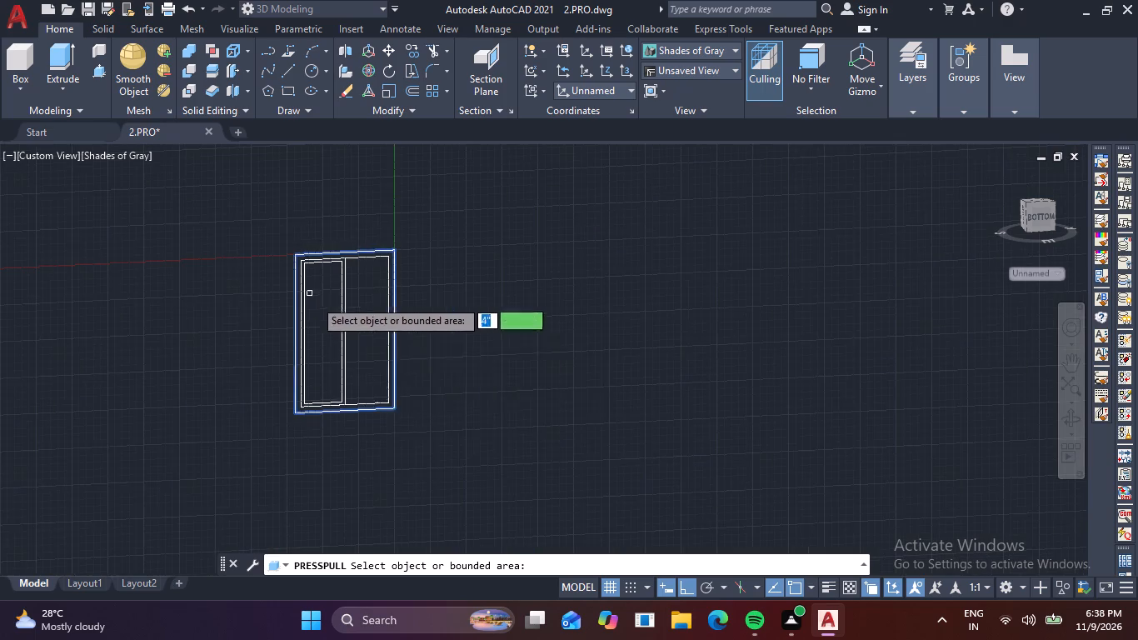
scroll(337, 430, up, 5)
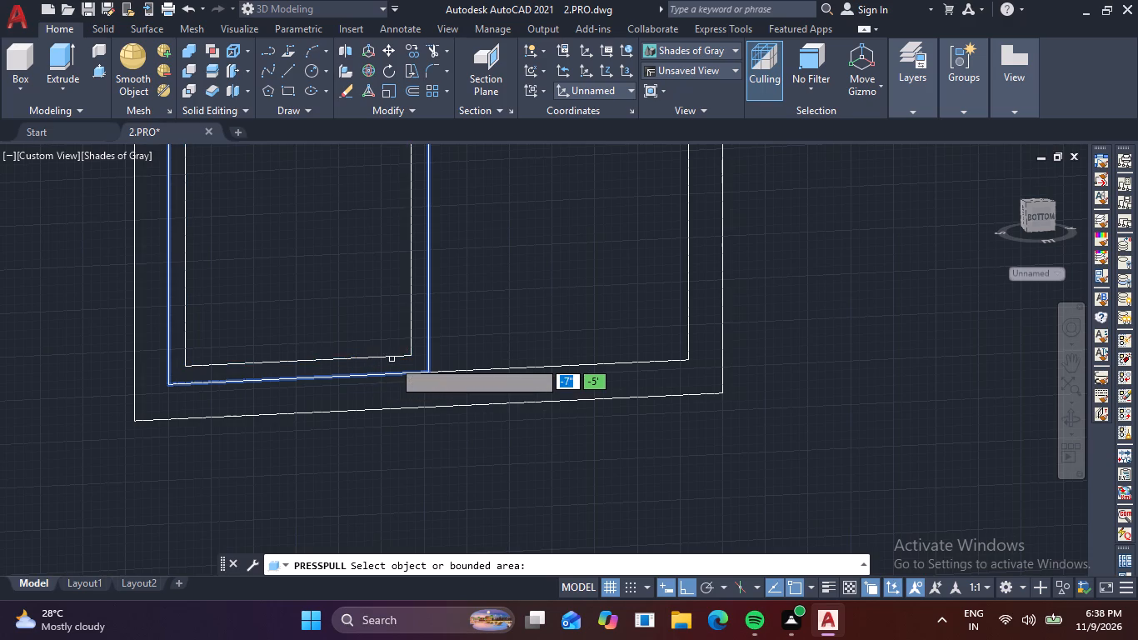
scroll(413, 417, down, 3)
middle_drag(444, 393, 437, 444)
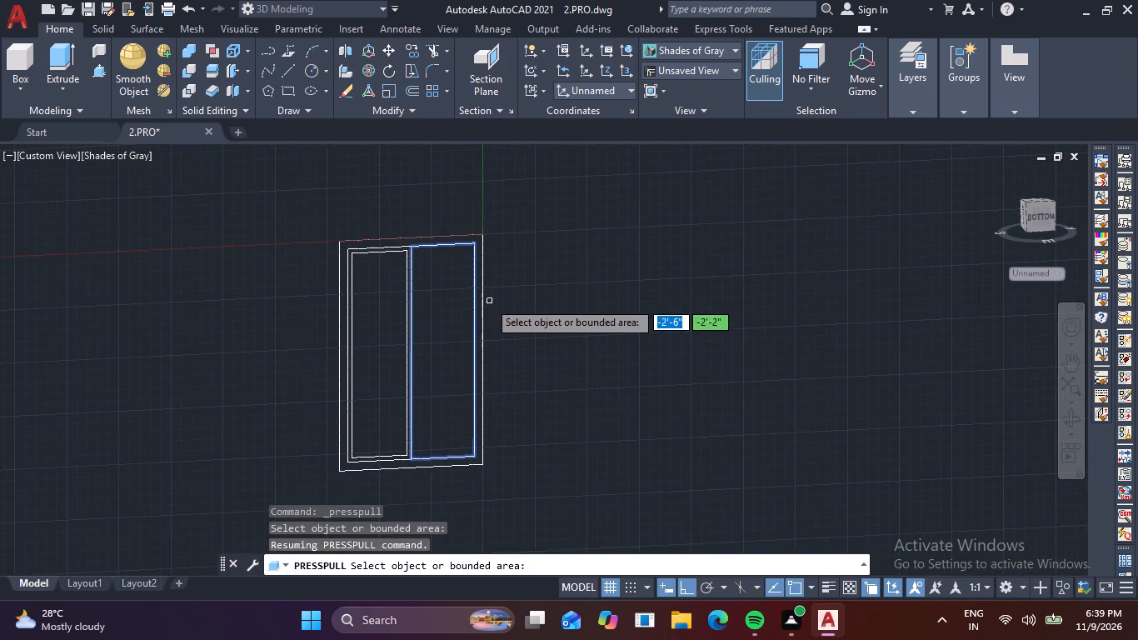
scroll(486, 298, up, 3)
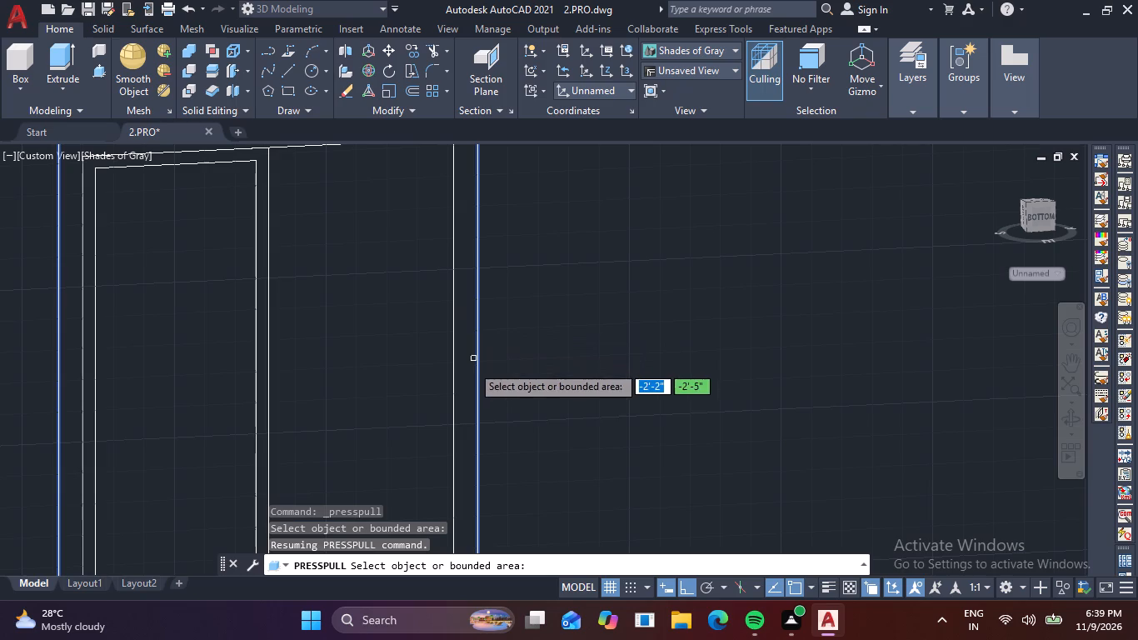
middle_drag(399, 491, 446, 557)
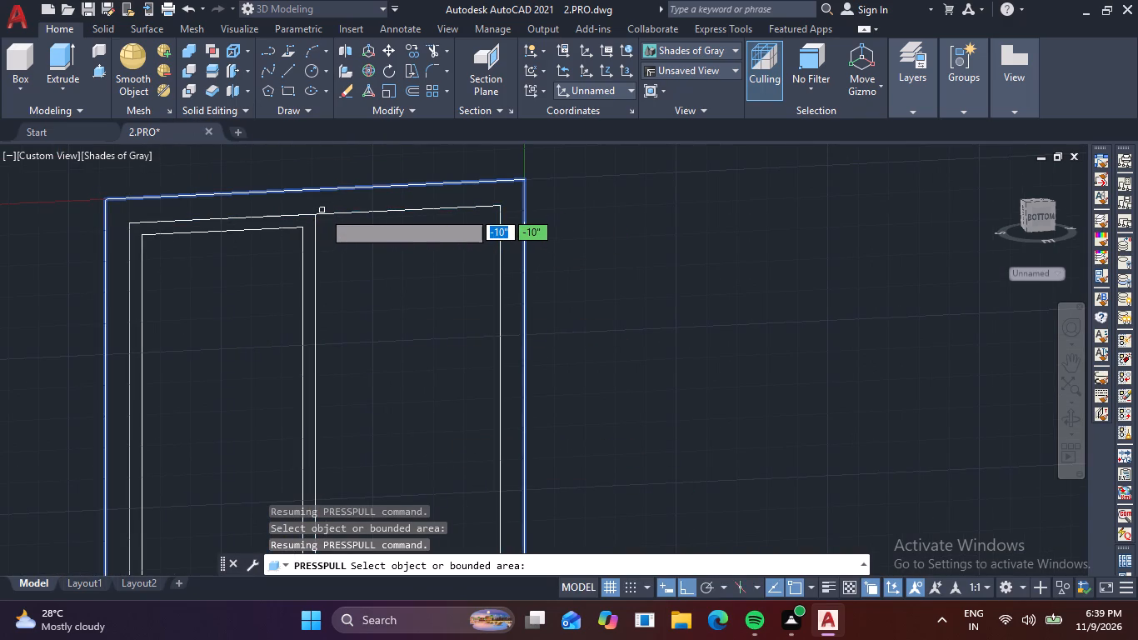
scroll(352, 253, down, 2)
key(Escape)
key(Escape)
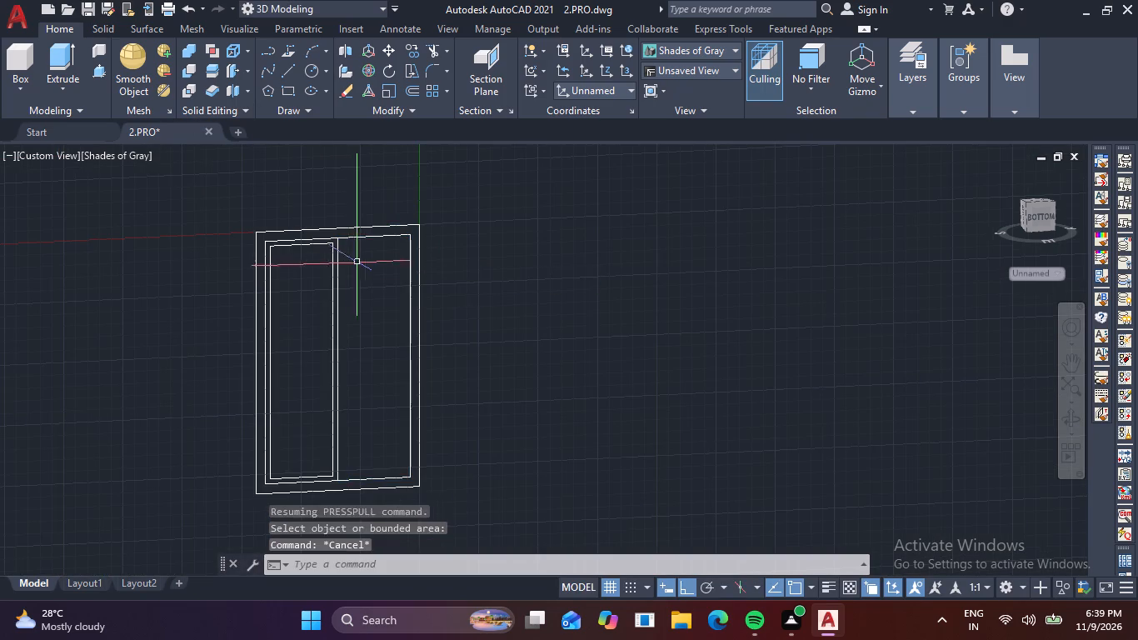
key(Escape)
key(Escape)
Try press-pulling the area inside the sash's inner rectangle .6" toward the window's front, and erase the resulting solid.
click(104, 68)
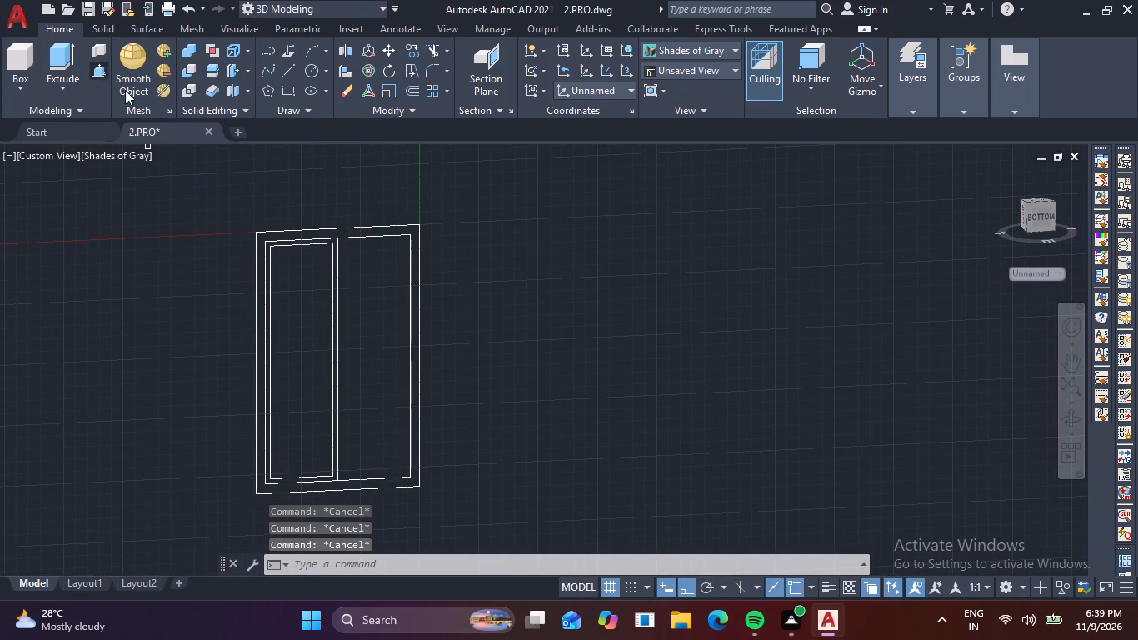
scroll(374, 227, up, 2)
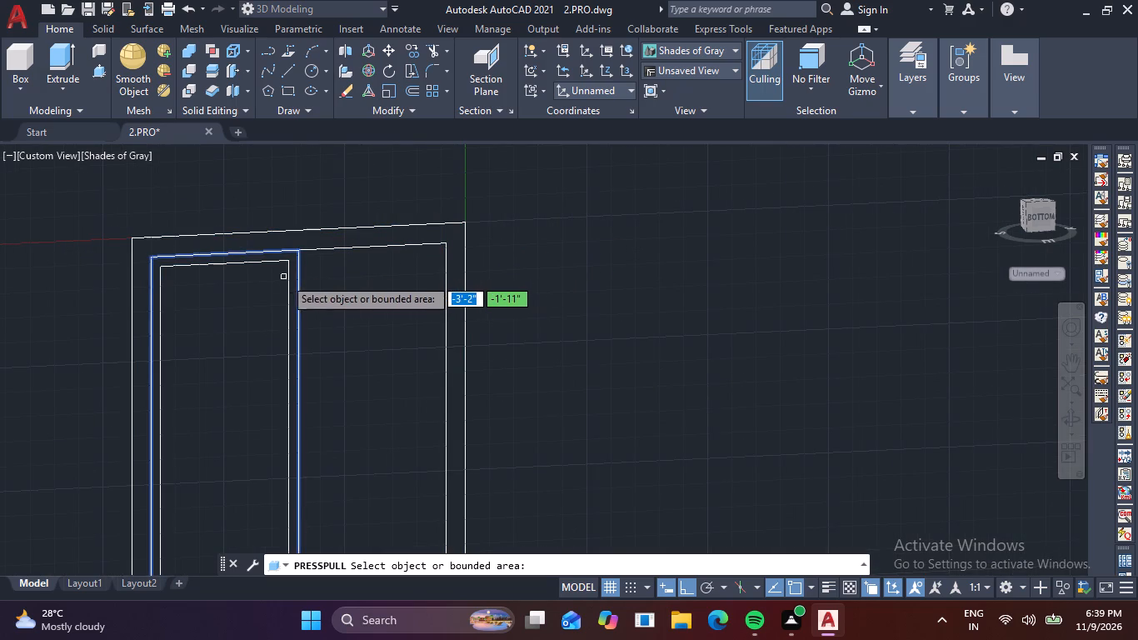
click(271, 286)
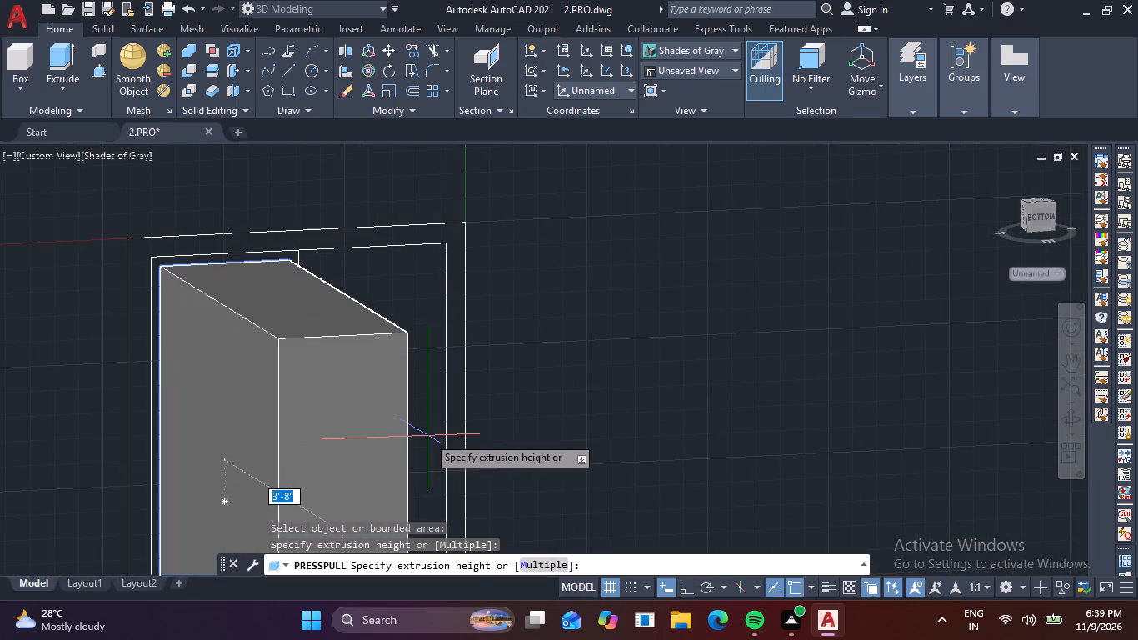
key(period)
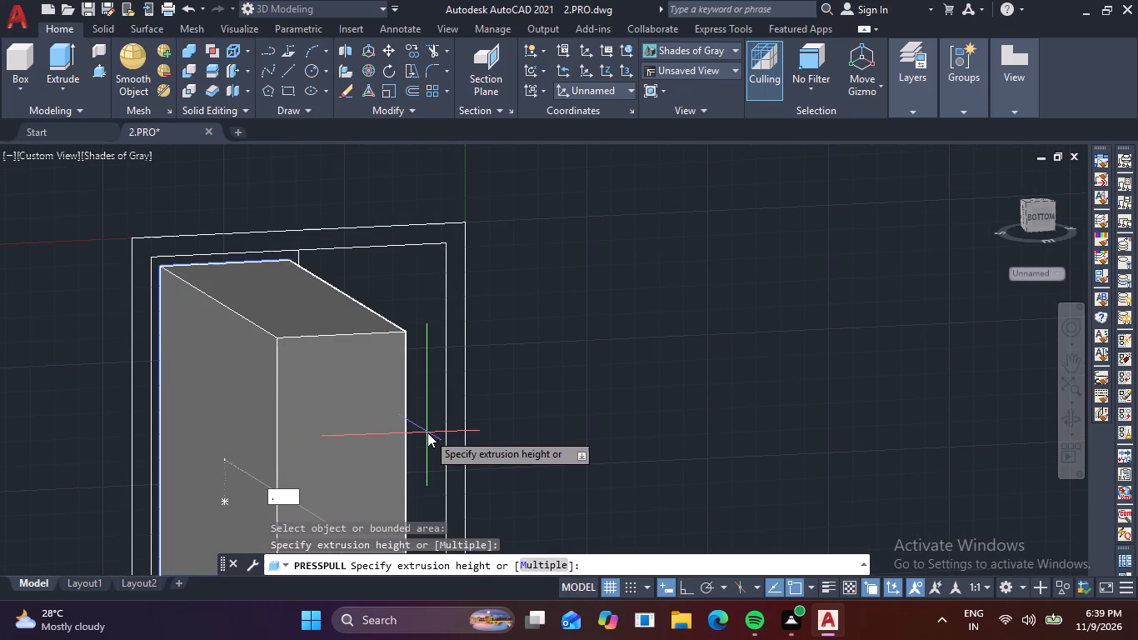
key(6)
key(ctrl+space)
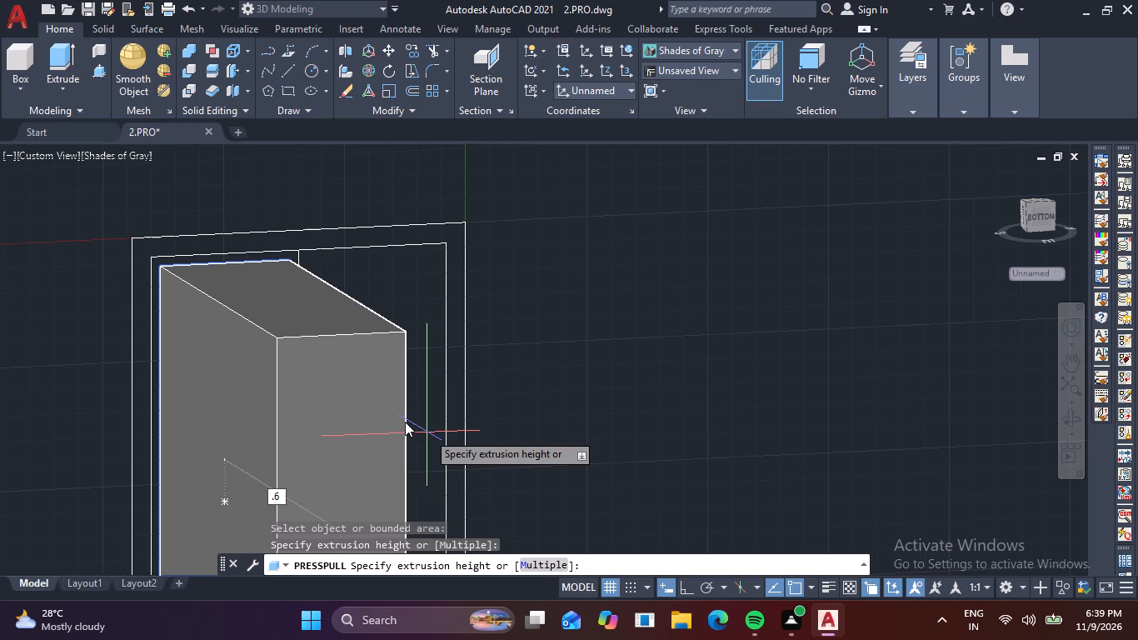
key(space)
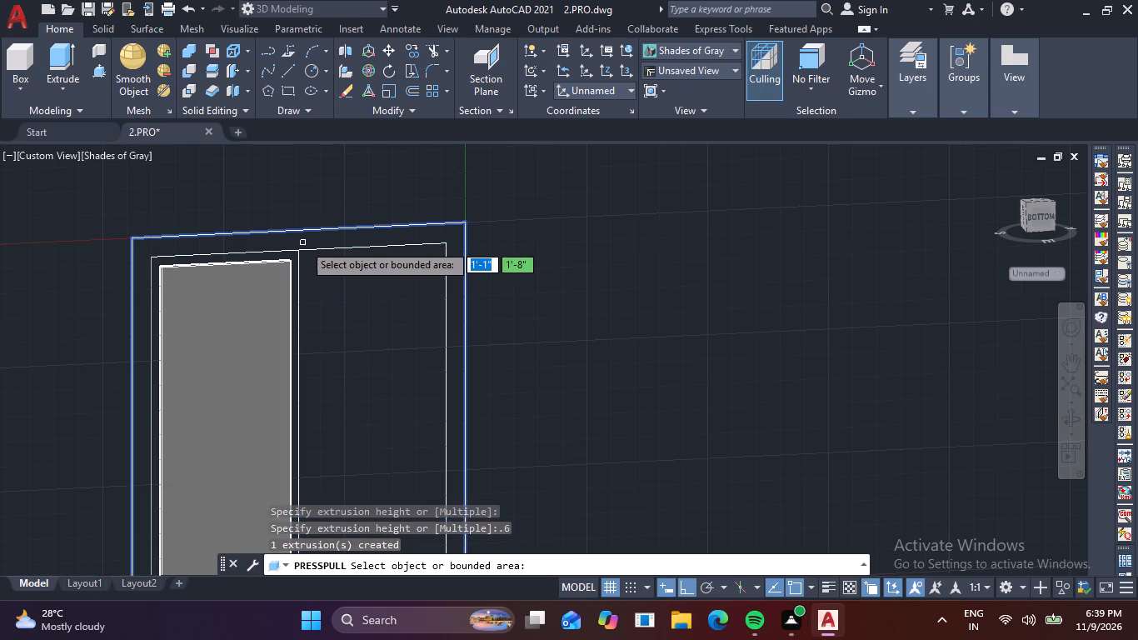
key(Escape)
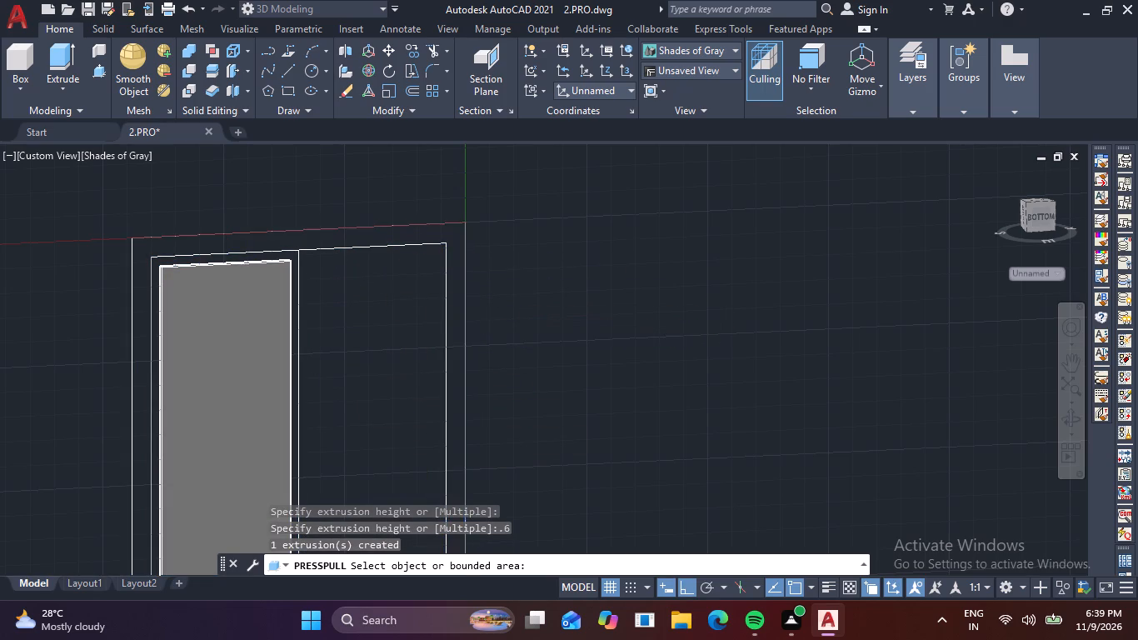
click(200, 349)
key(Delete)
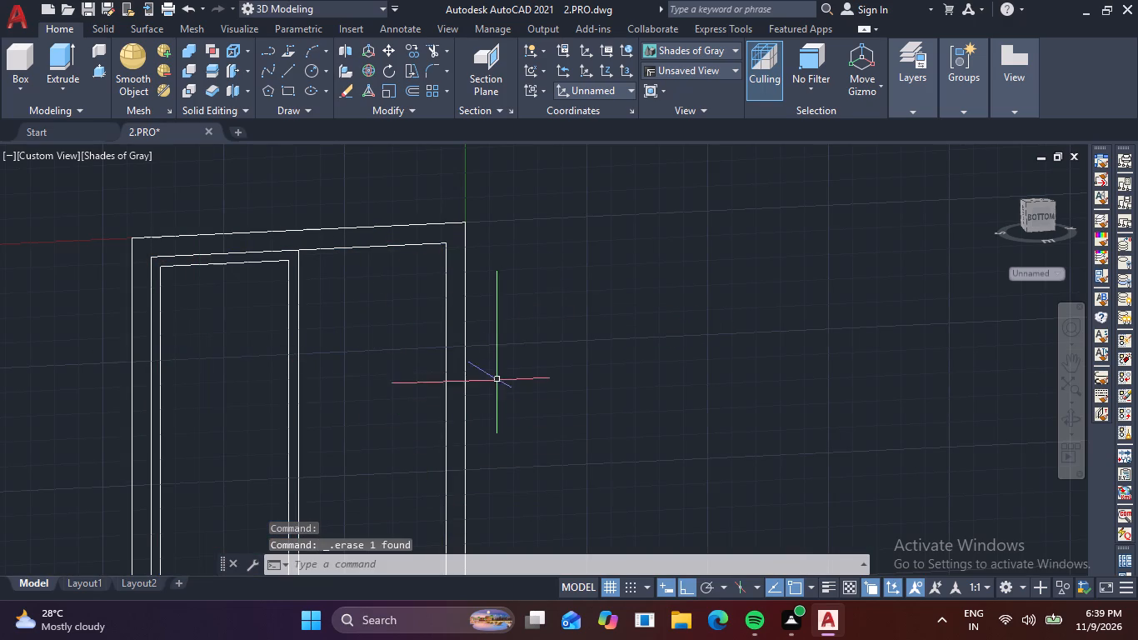
Press-pull the area inside the sash's inner rectangle .6" along positive Z to form the glass pane.
shift+middle_drag(496, 396, 242, 407)
click(97, 71)
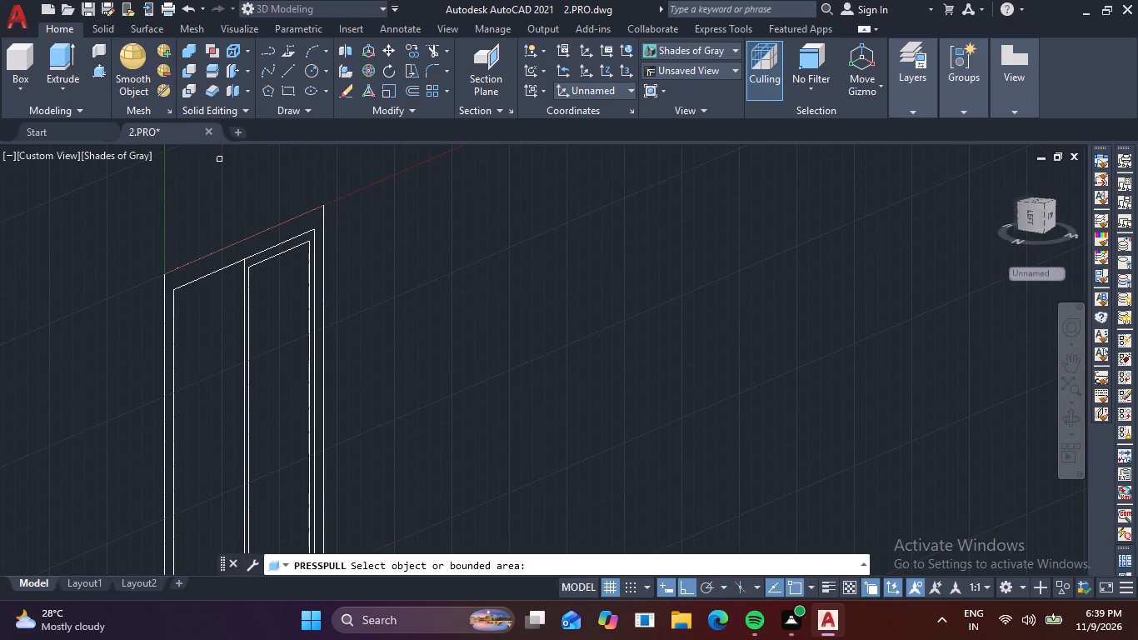
click(271, 295)
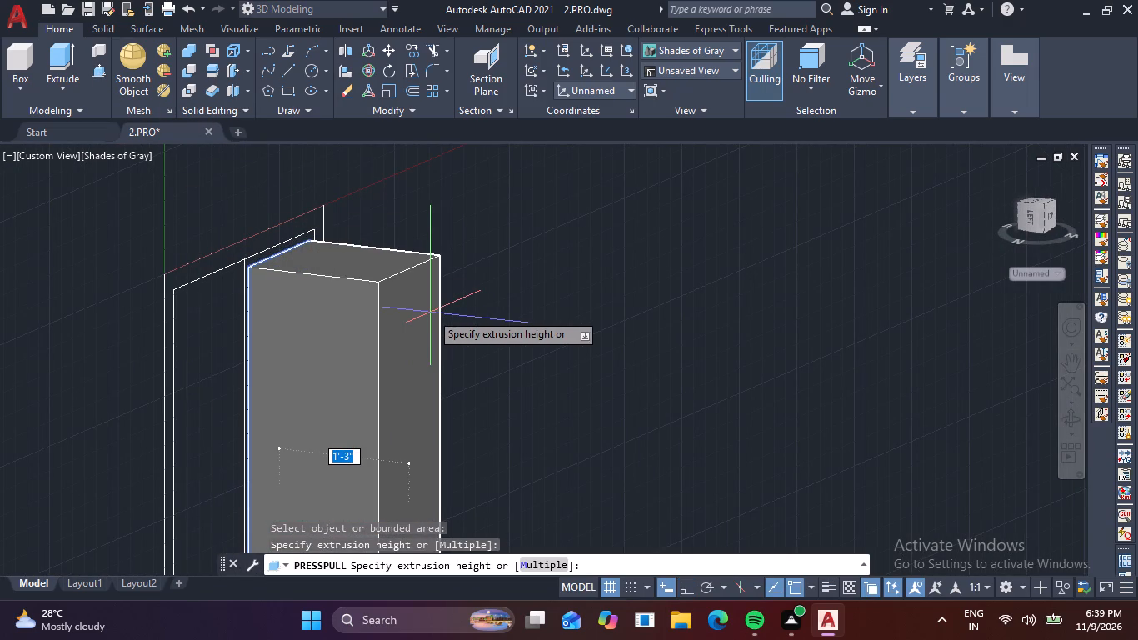
key(period)
key(6)
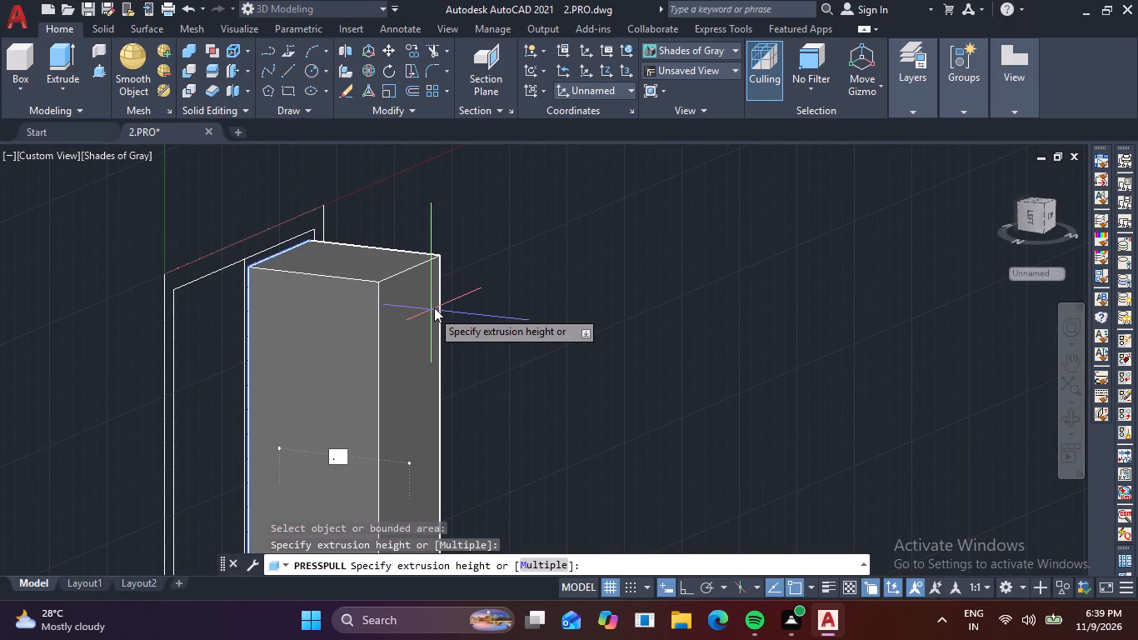
key(space)
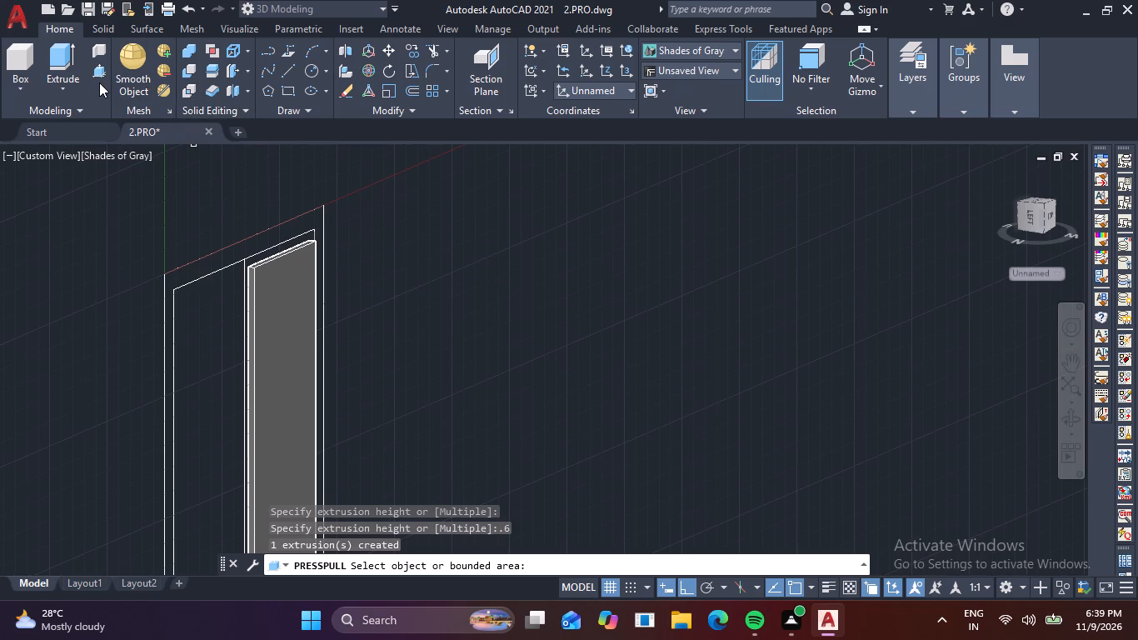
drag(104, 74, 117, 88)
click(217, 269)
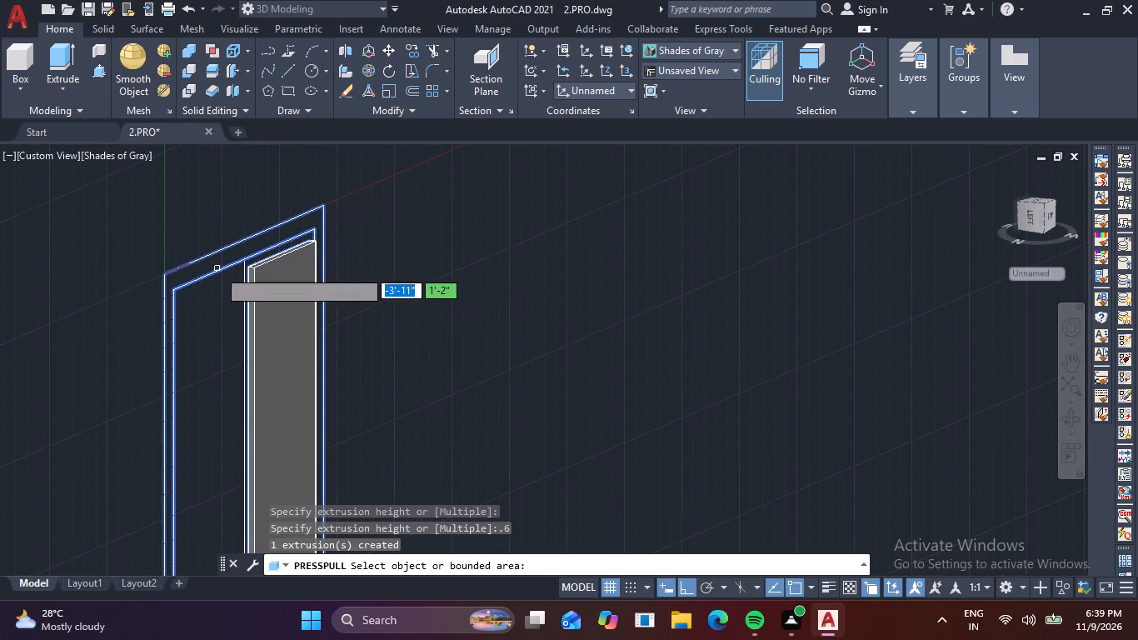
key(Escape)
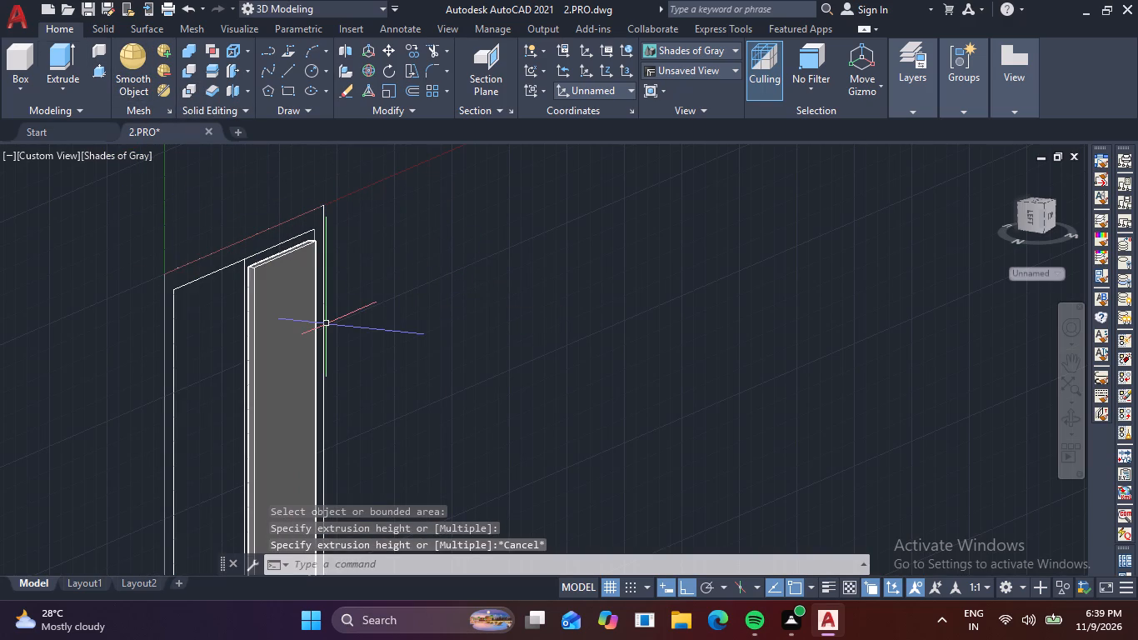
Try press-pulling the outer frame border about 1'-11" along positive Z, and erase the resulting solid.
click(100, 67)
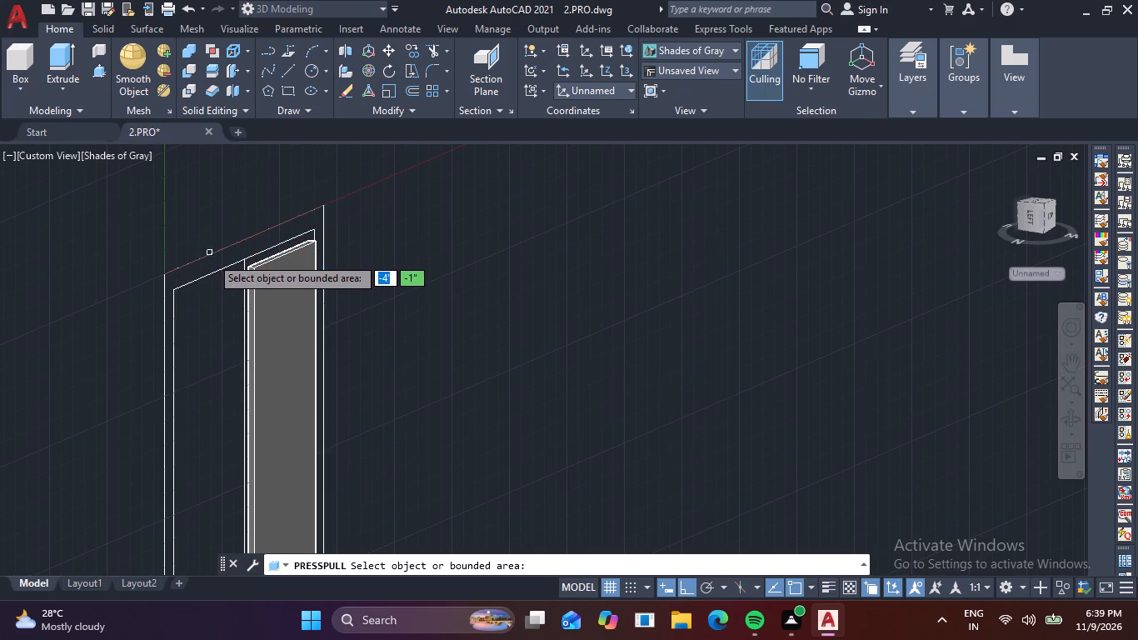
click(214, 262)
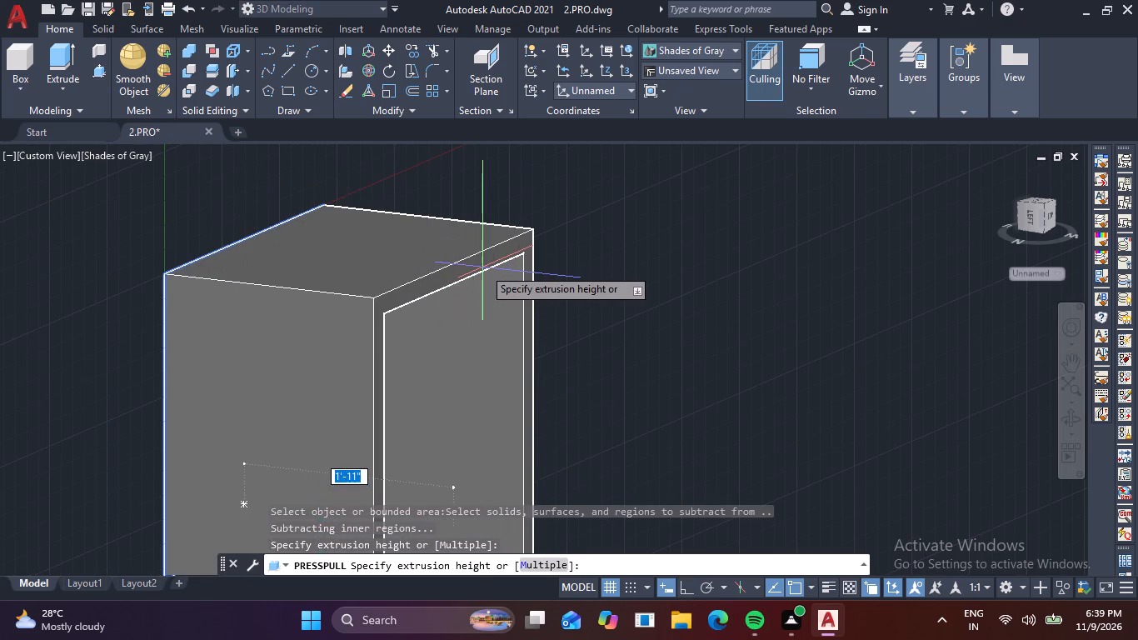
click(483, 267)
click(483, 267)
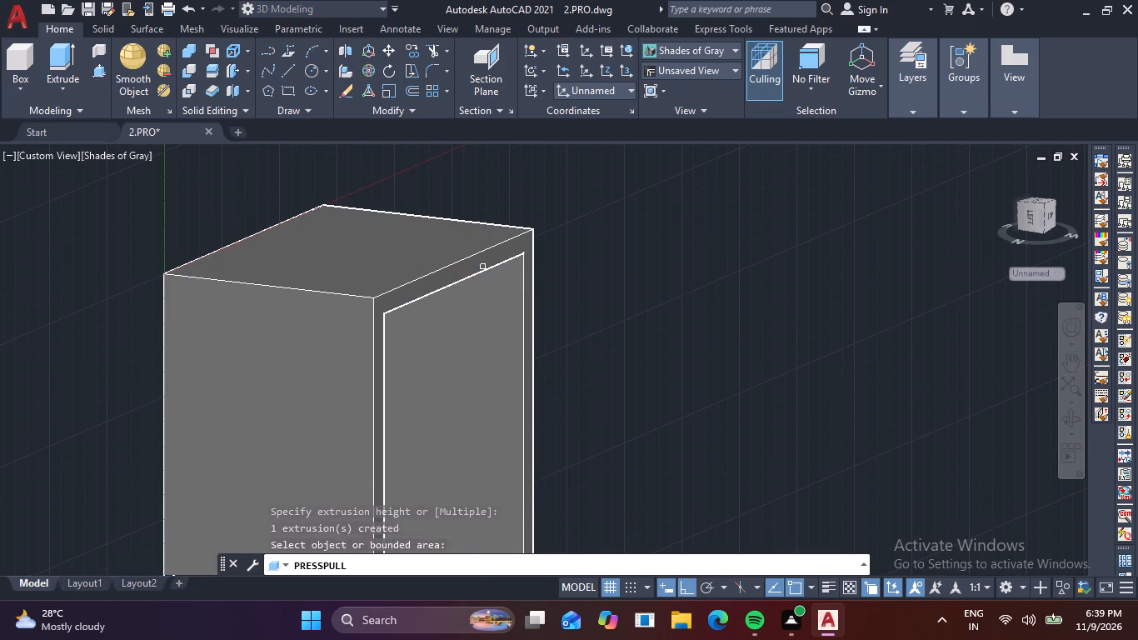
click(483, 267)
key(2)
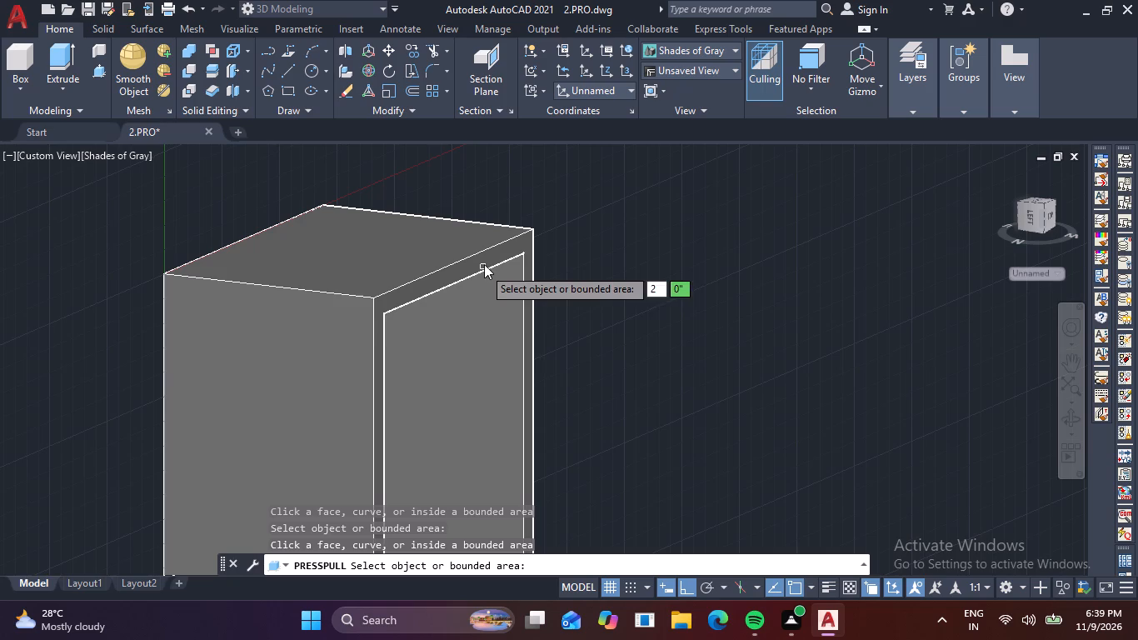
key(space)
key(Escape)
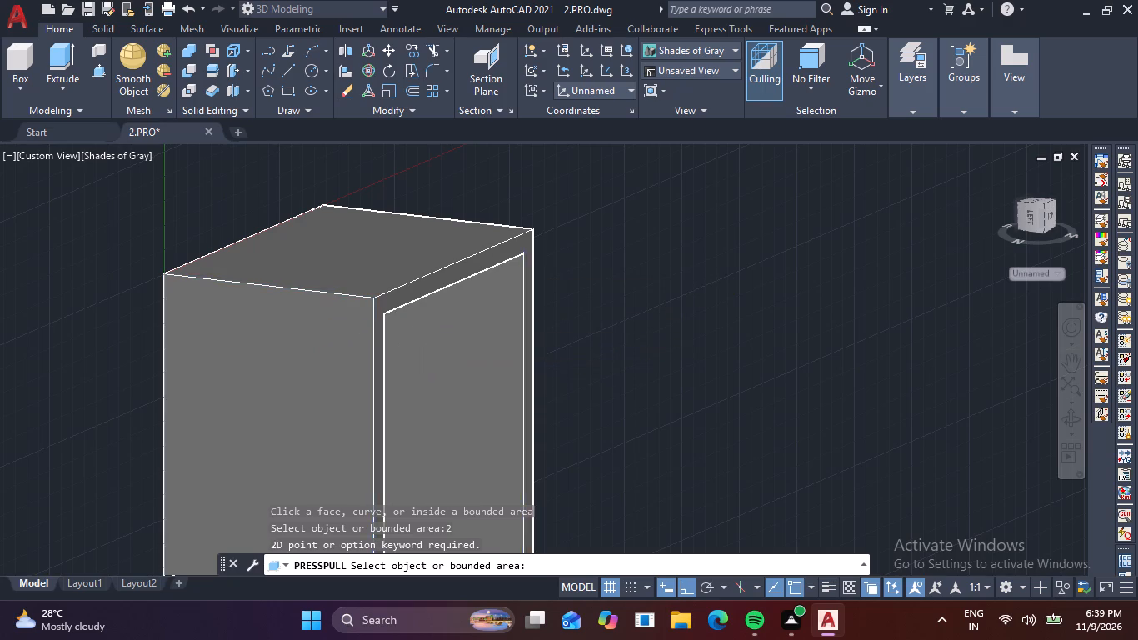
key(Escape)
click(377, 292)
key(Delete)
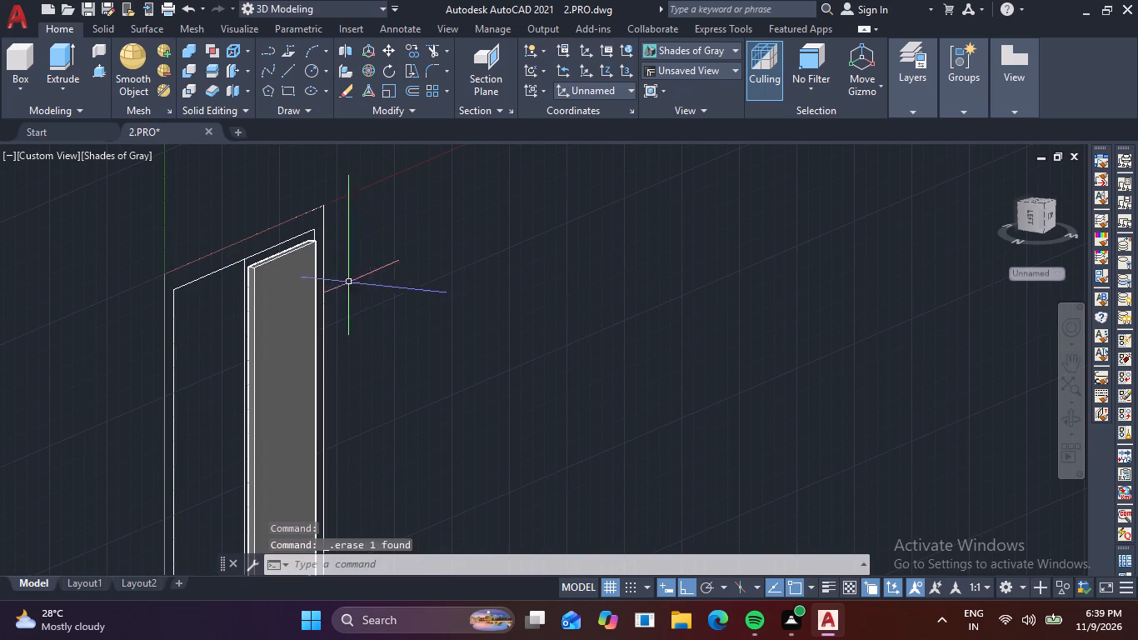
Press-pull the sash border around the glass pane 1" along positive Z.
click(91, 73)
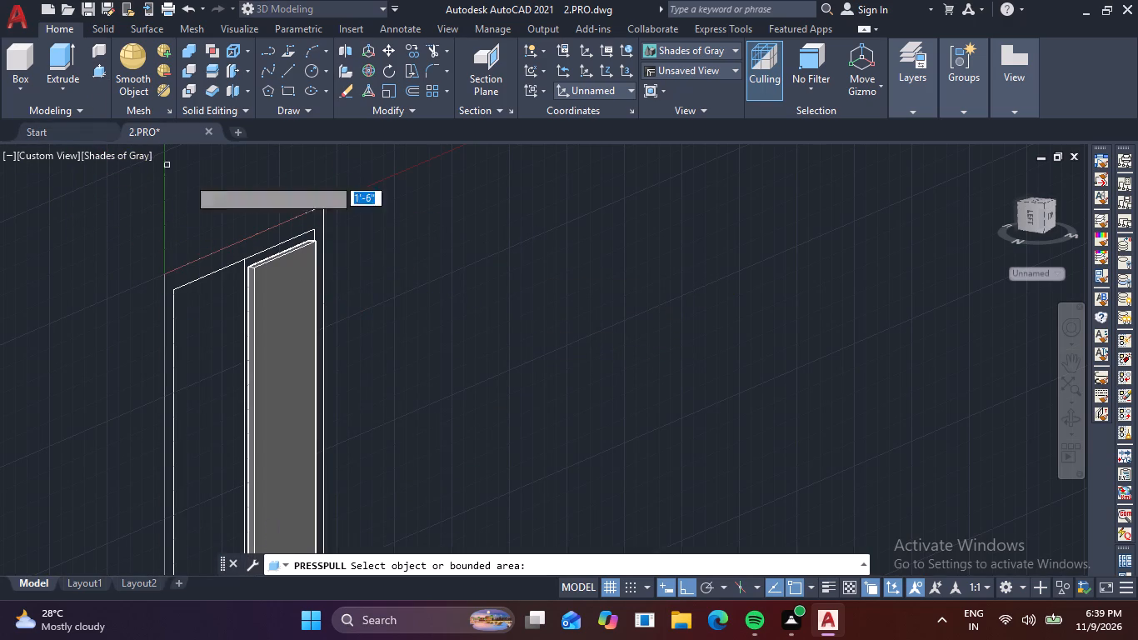
scroll(232, 213, up, 2)
click(314, 287)
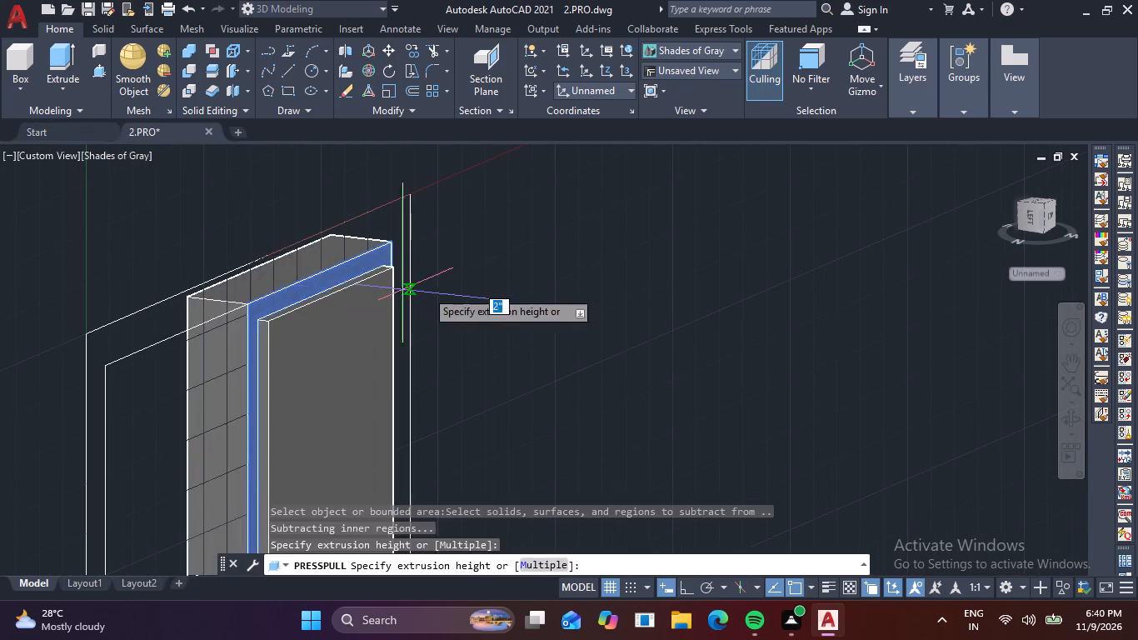
key(1)
key(space)
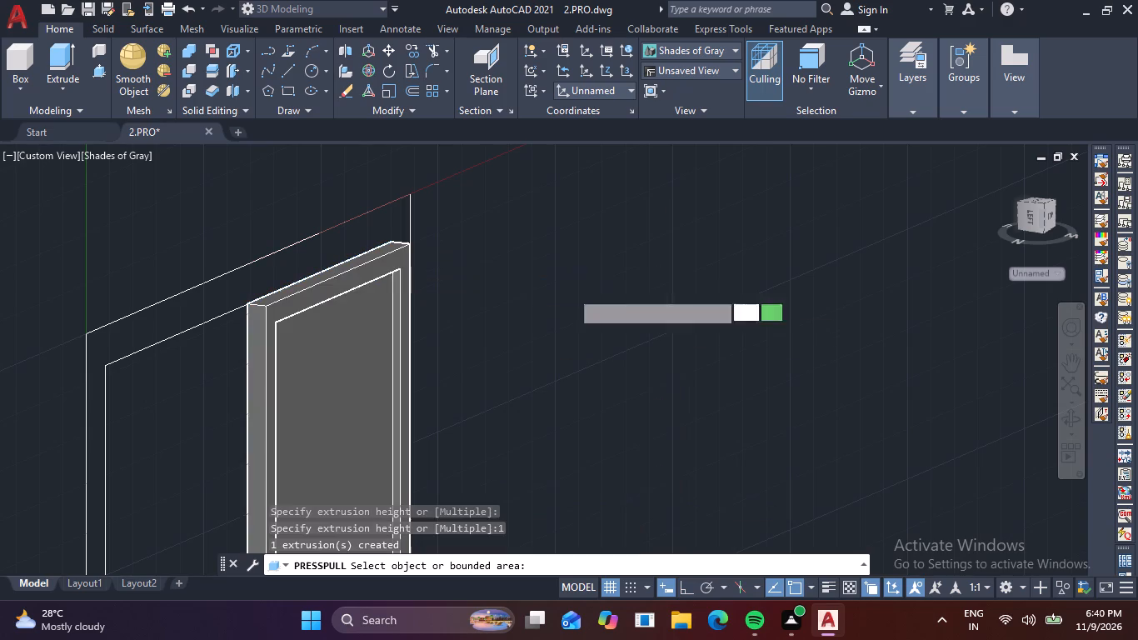
Press-pull the outer frame border 2" along positive Z and finish the command.
click(247, 276)
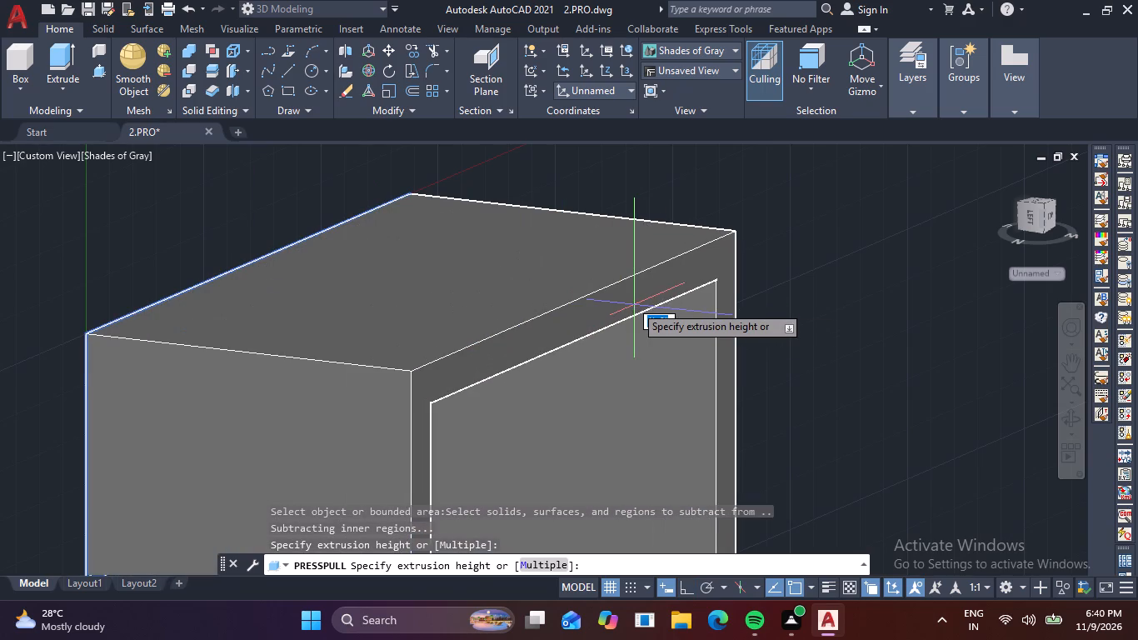
text(2)
key(space)
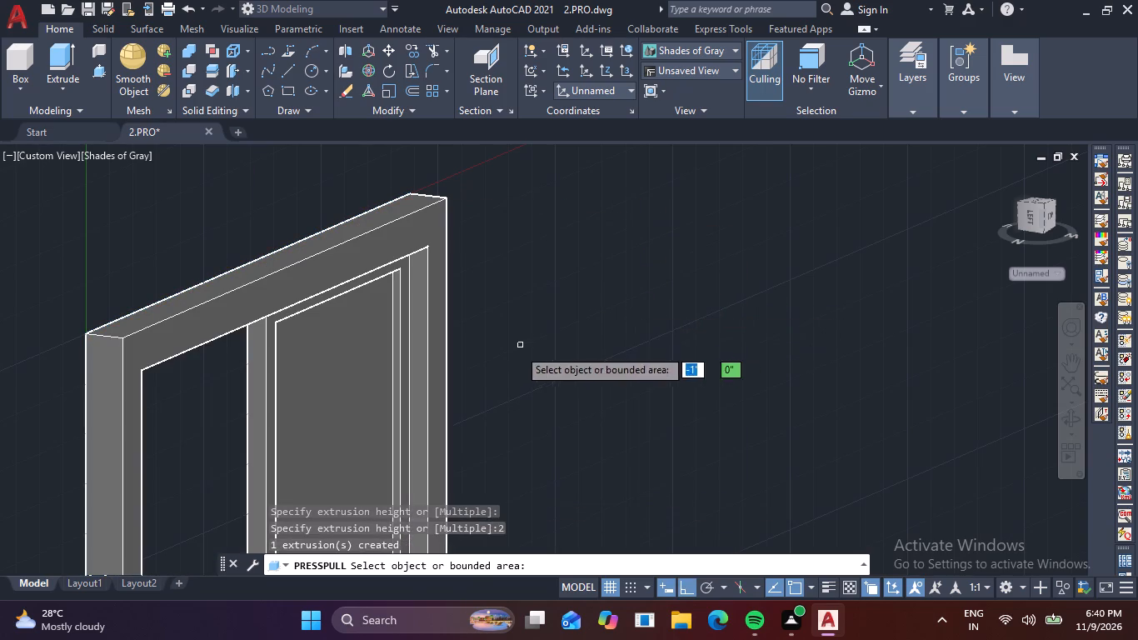
middle_drag(507, 367, 503, 134)
key(grave)
key(Escape)
Move the glass pane forward from its lower front corner along the sash's inner depth edge, setting it within the sash thickness.
middle_drag(462, 366, 469, 132)
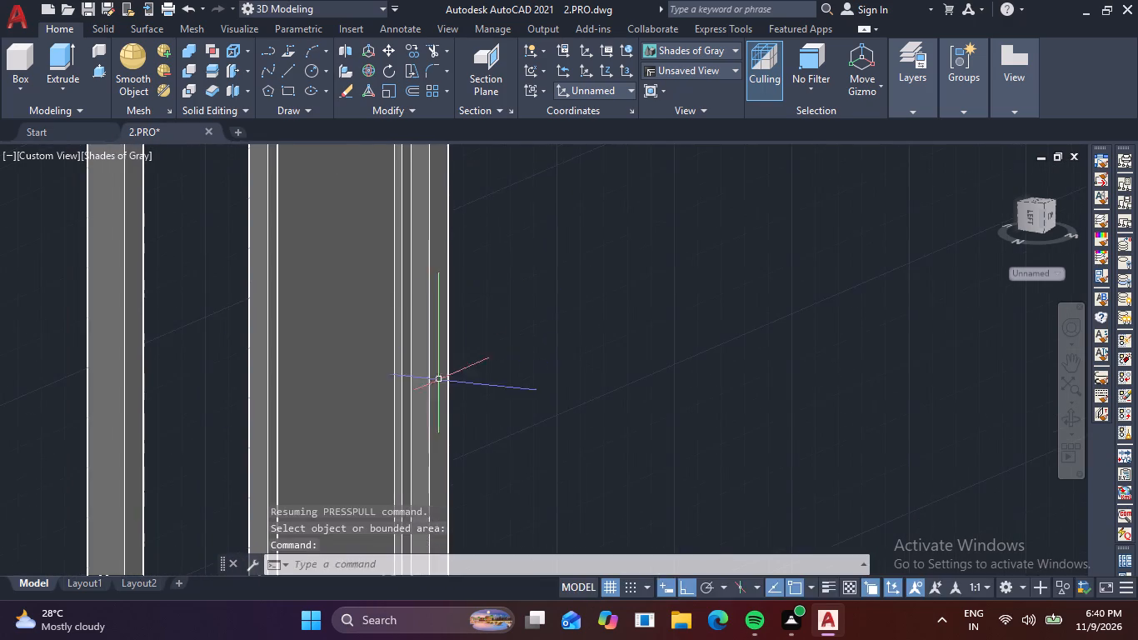
middle_drag(427, 402, 449, 99)
middle_drag(447, 362, 423, 117)
scroll(287, 251, up, 3)
middle_drag(459, 183, 296, 307)
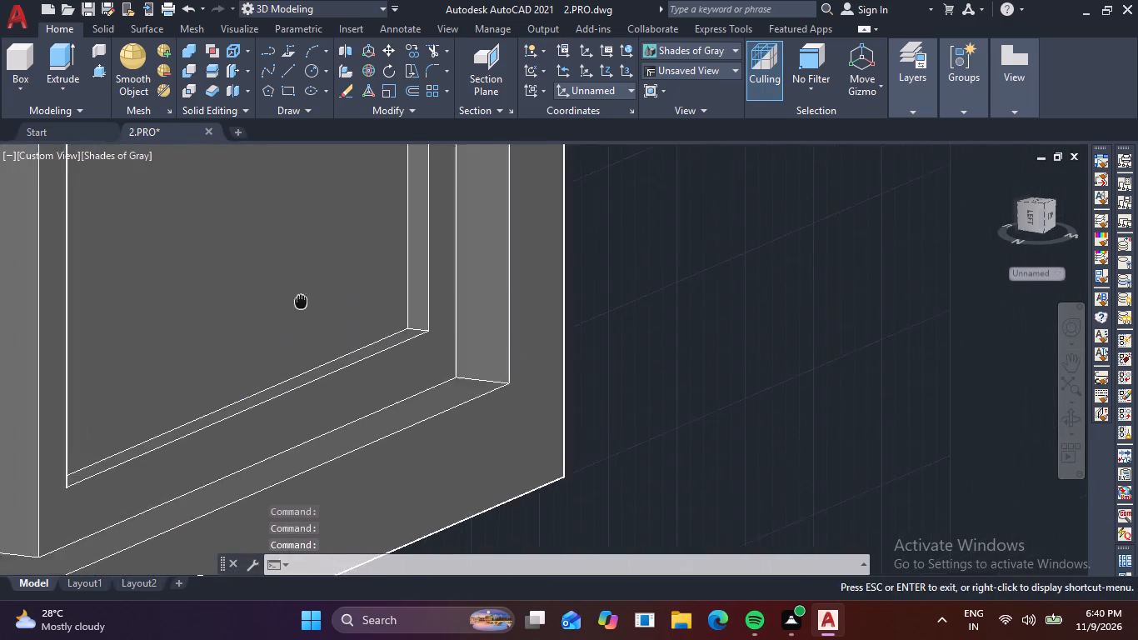
scroll(368, 306, up, 4)
middle_drag(439, 337, 247, 278)
click(200, 274)
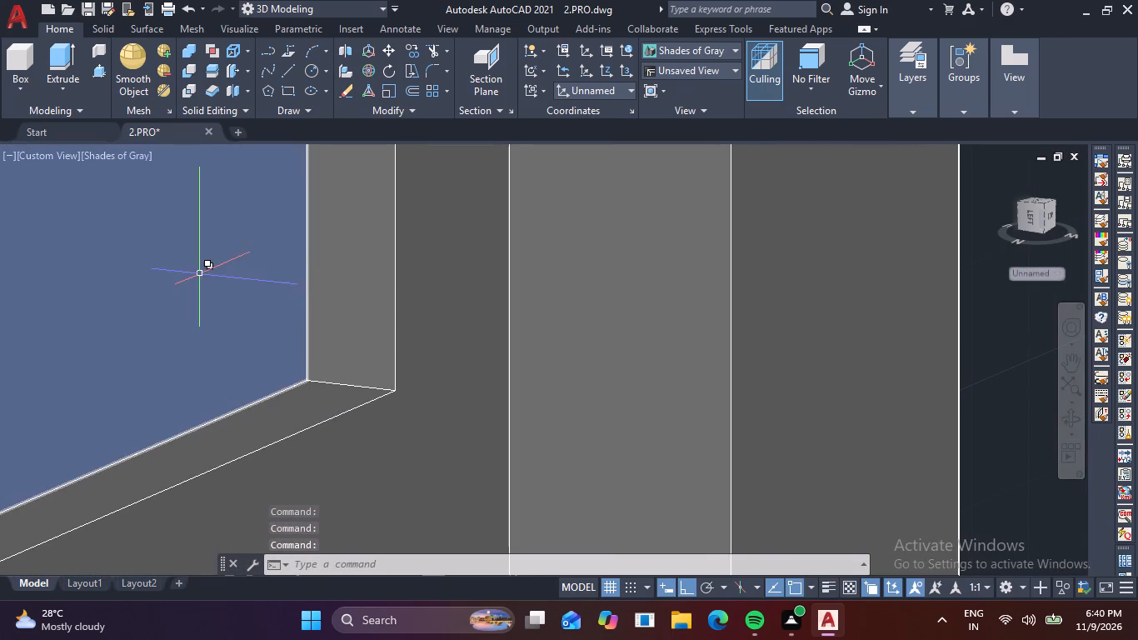
key(m)
key(space)
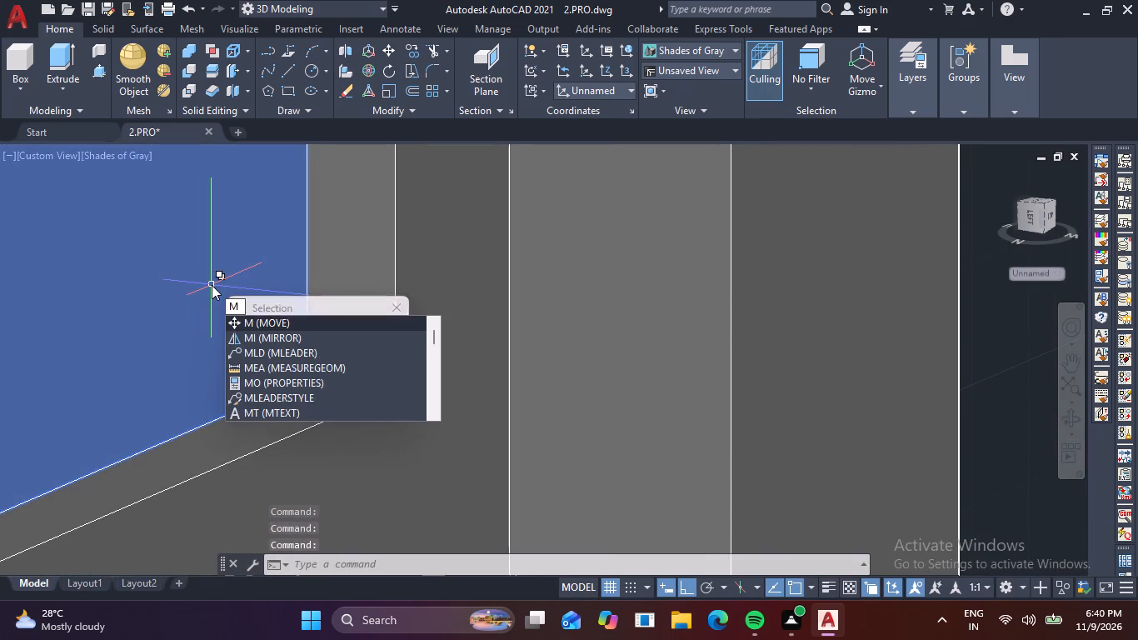
key(space)
scroll(297, 370, up, 2)
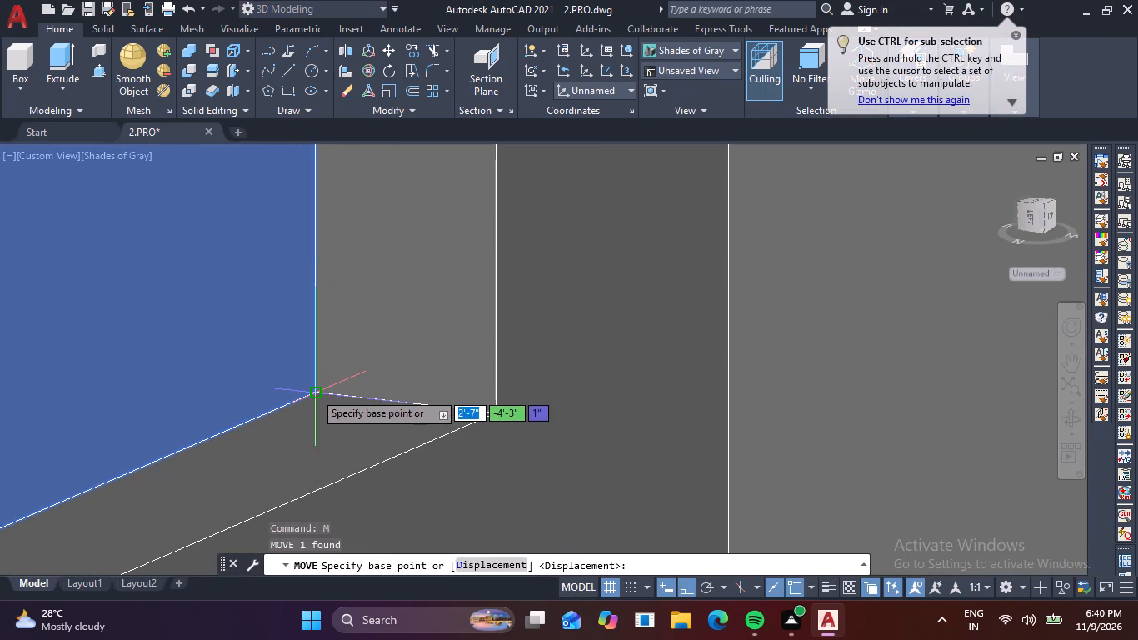
click(314, 392)
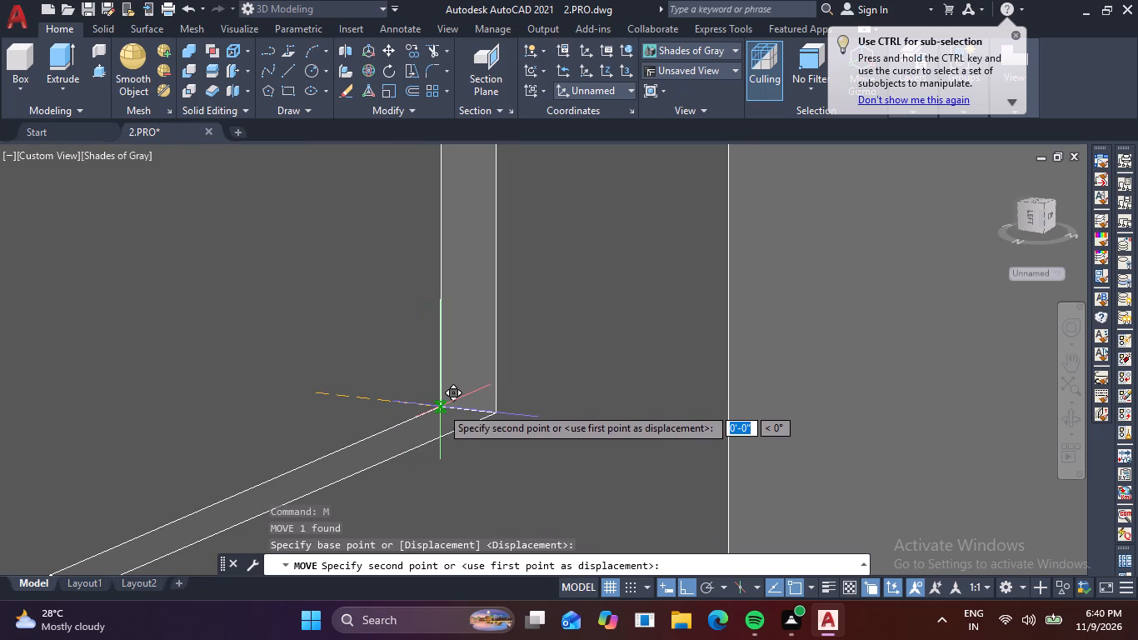
click(441, 407)
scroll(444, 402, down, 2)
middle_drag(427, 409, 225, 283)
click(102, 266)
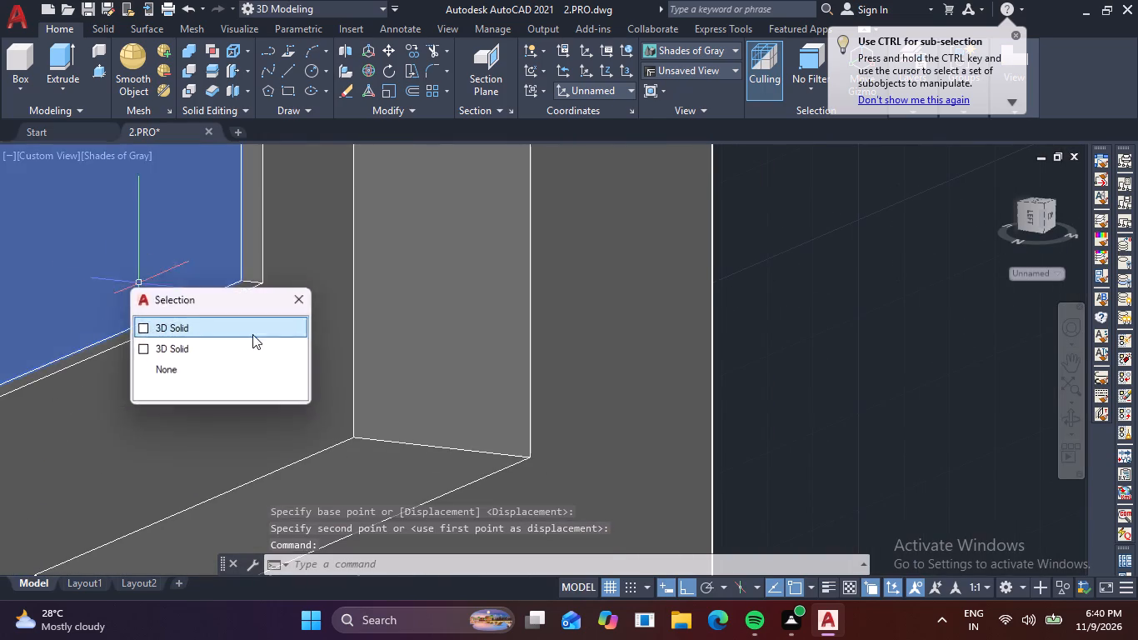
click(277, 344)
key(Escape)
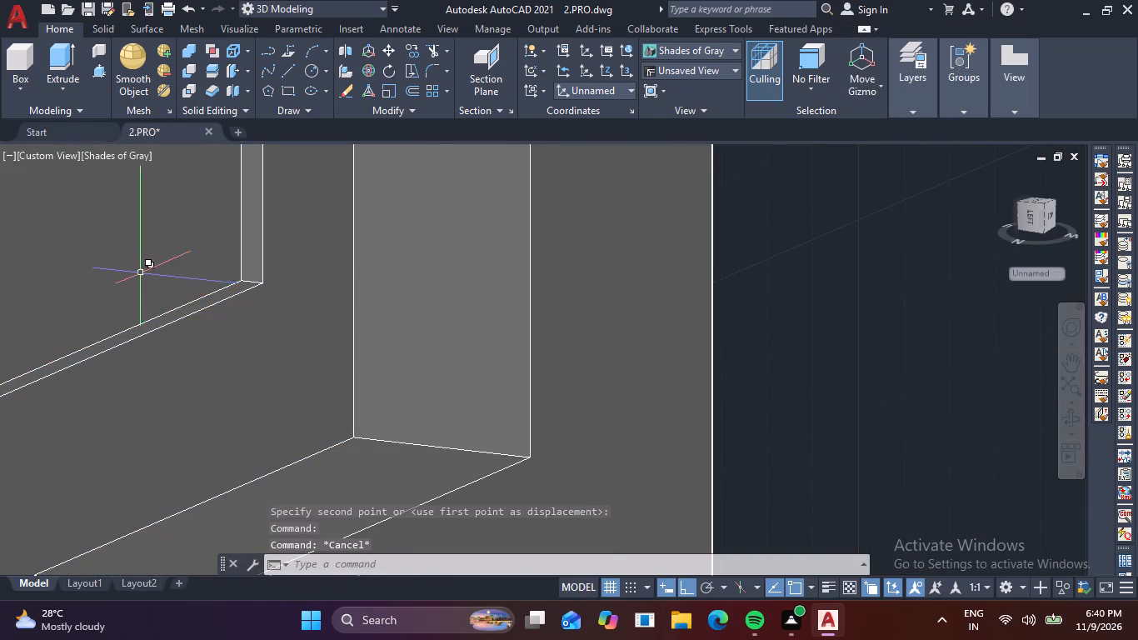
Move the glass pane and sash together about 1" forward from the sash's lower front corner along the outer frame's inner depth edge.
click(141, 272)
click(312, 237)
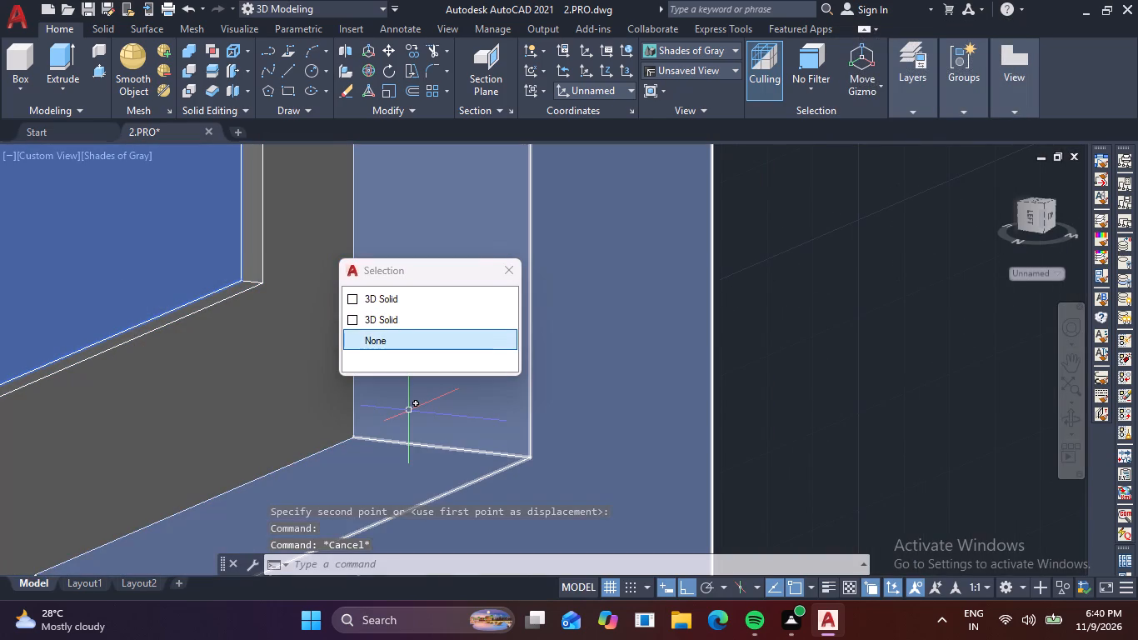
key(m)
key(space)
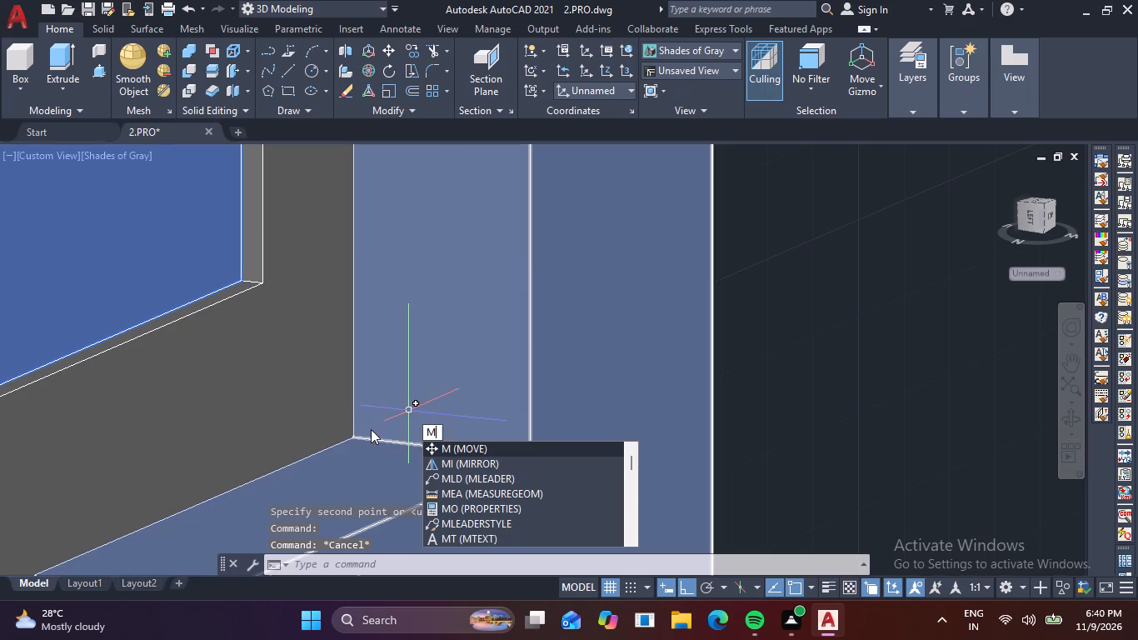
middle_drag(367, 430, 257, 289)
scroll(197, 322, down, 1)
middle_drag(233, 365, 349, 472)
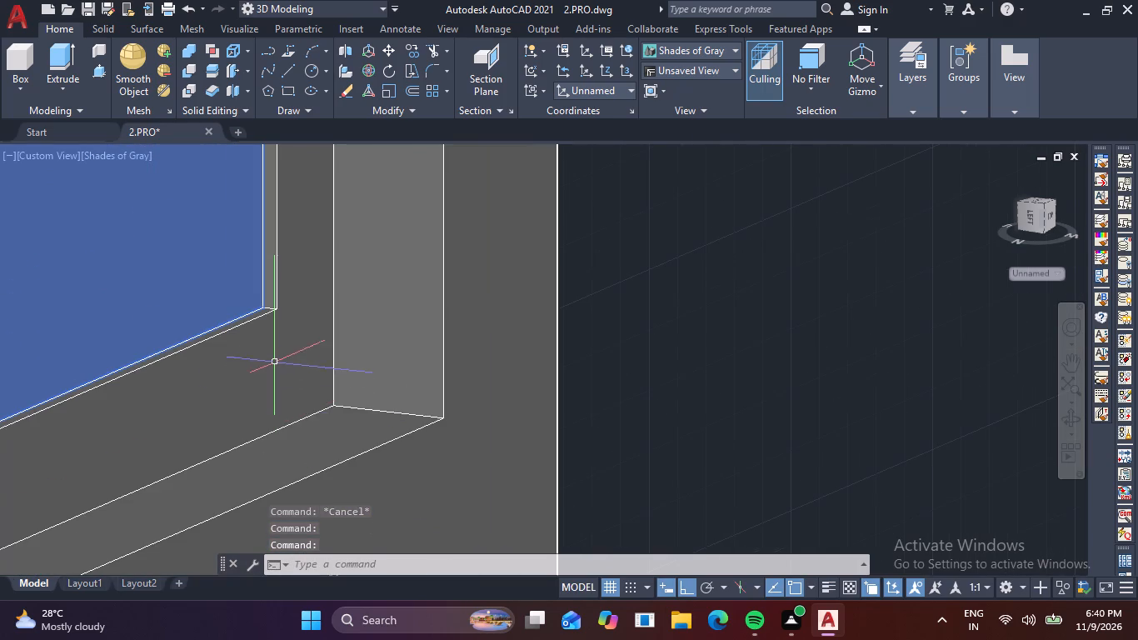
click(275, 361)
key(m)
key(space)
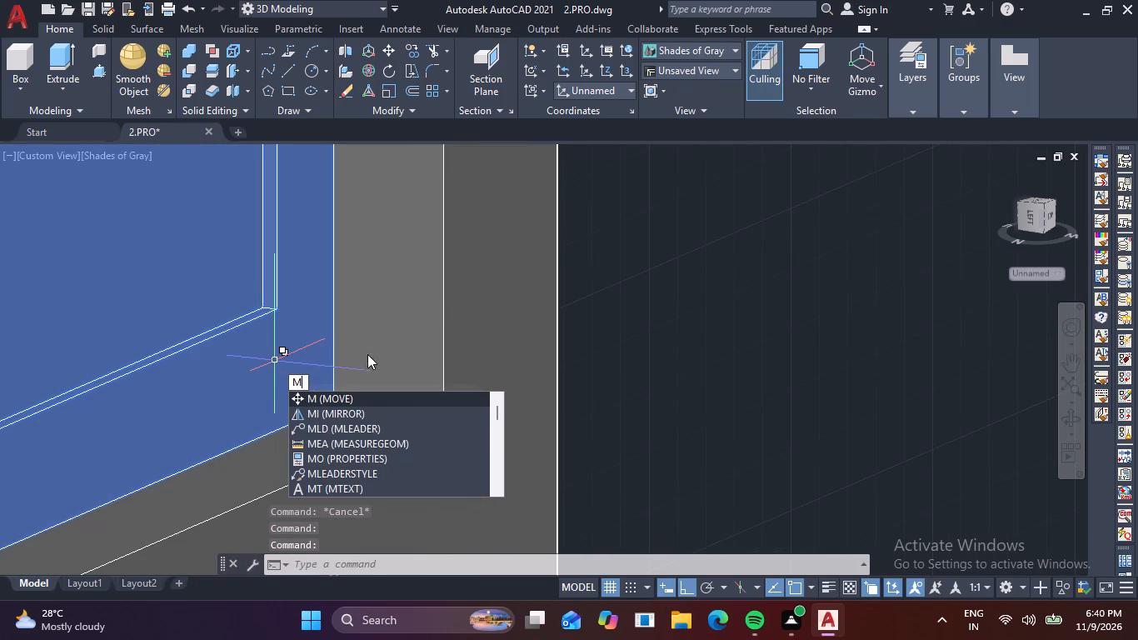
key(space)
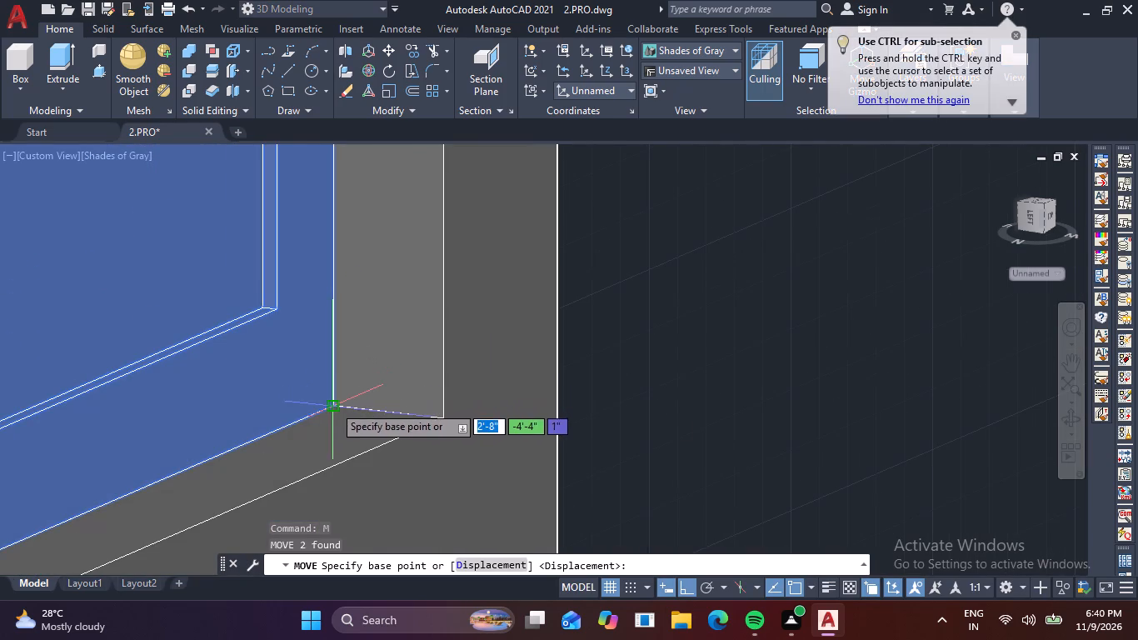
click(333, 405)
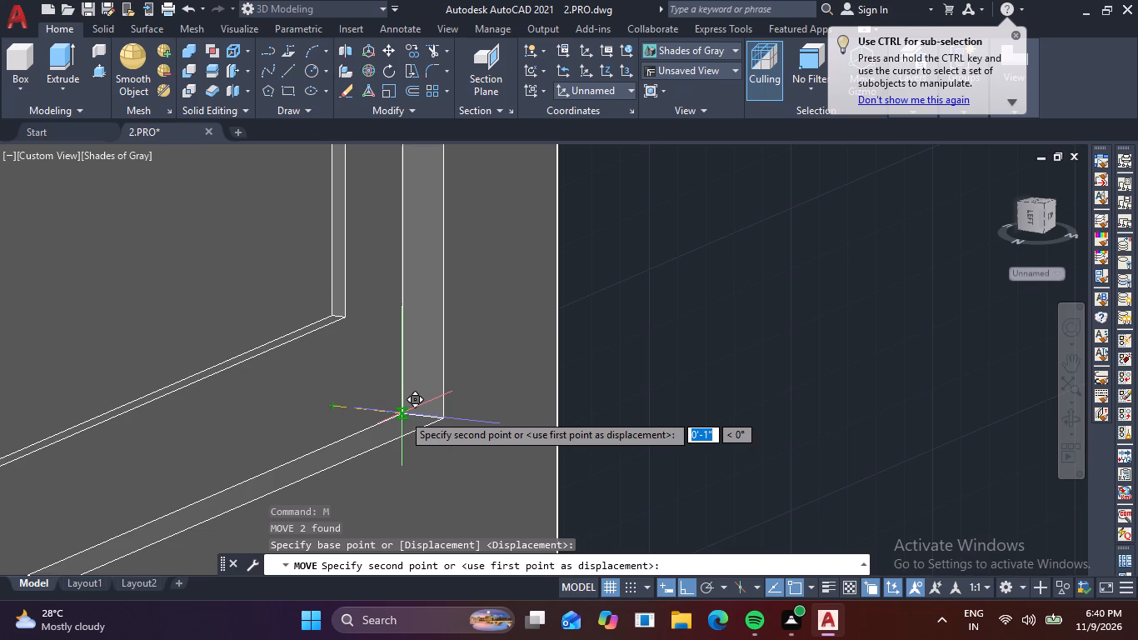
click(402, 413)
Copy the sash with its glass about 1'-3" across the frame into the empty half, snapping to the outer frame's lower inner corner.
scroll(304, 387, down, 4)
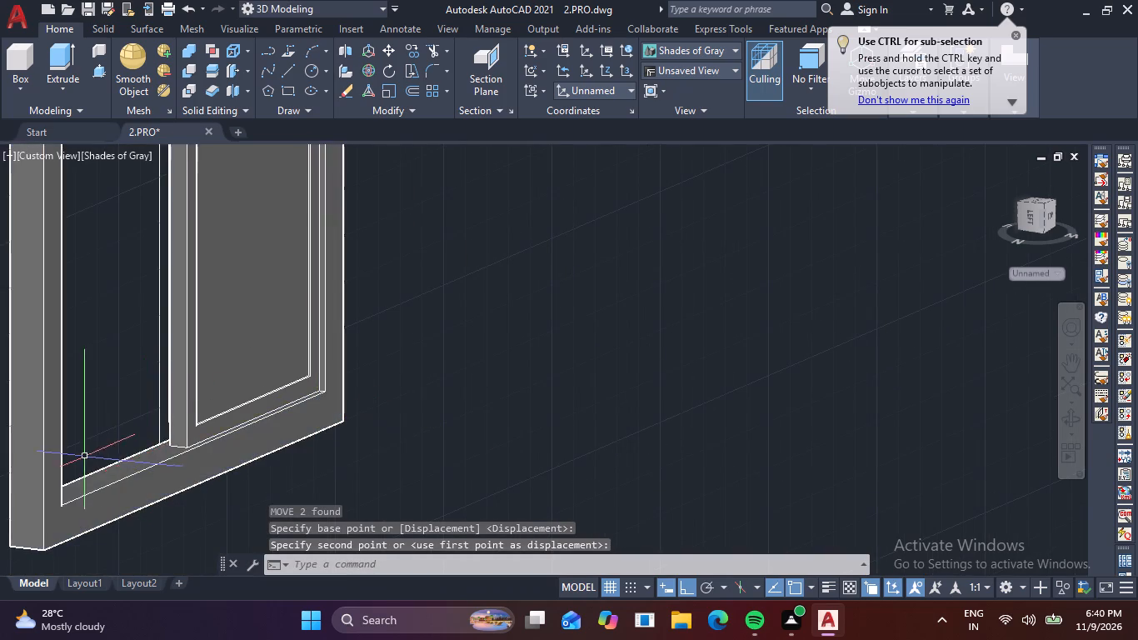
shift+middle_drag(87, 458, 307, 466)
drag(362, 312, 338, 307)
click(186, 233)
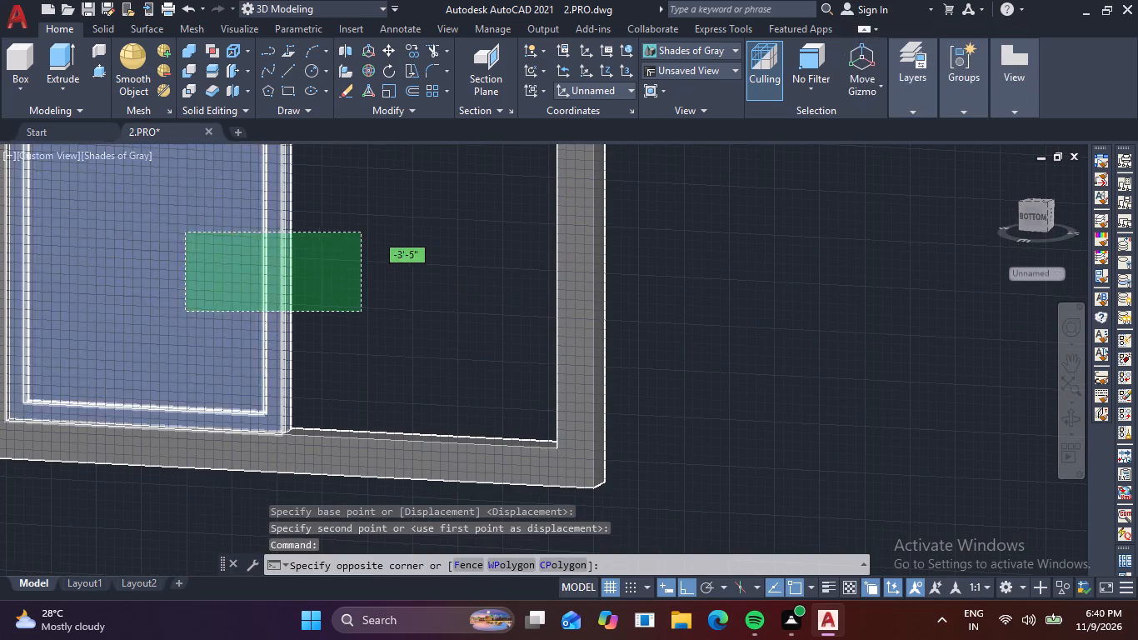
shift+middle_drag(207, 295, 267, 350)
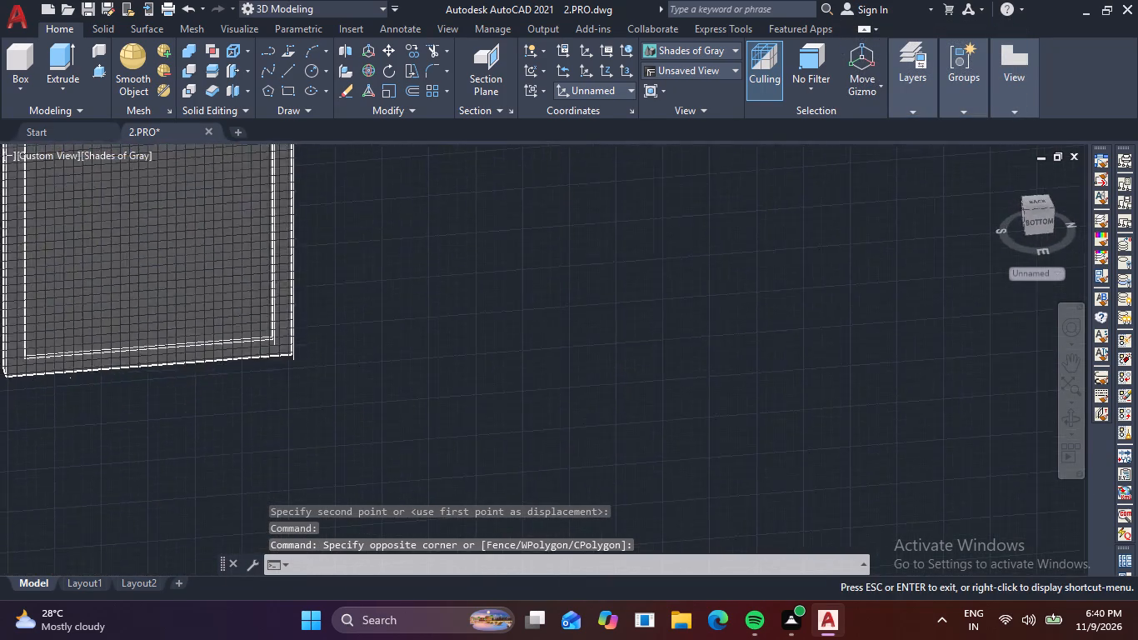
shift+middle_drag(267, 350, 314, 365)
middle_drag(305, 251, 290, 352)
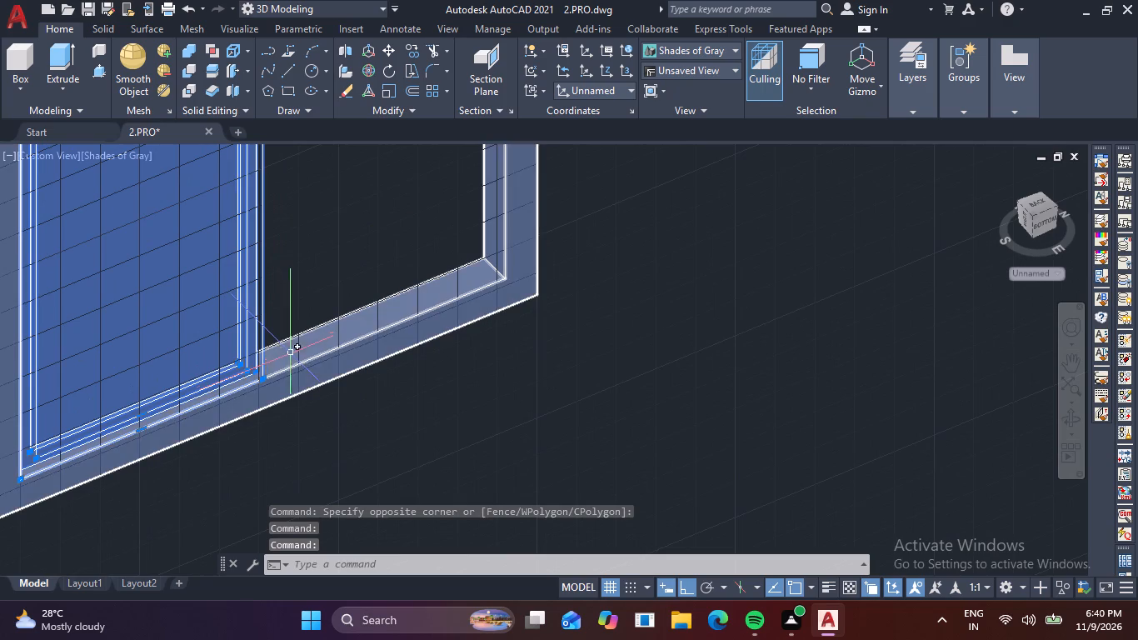
key(c)
key(o)
key(space)
scroll(262, 356, up, 3)
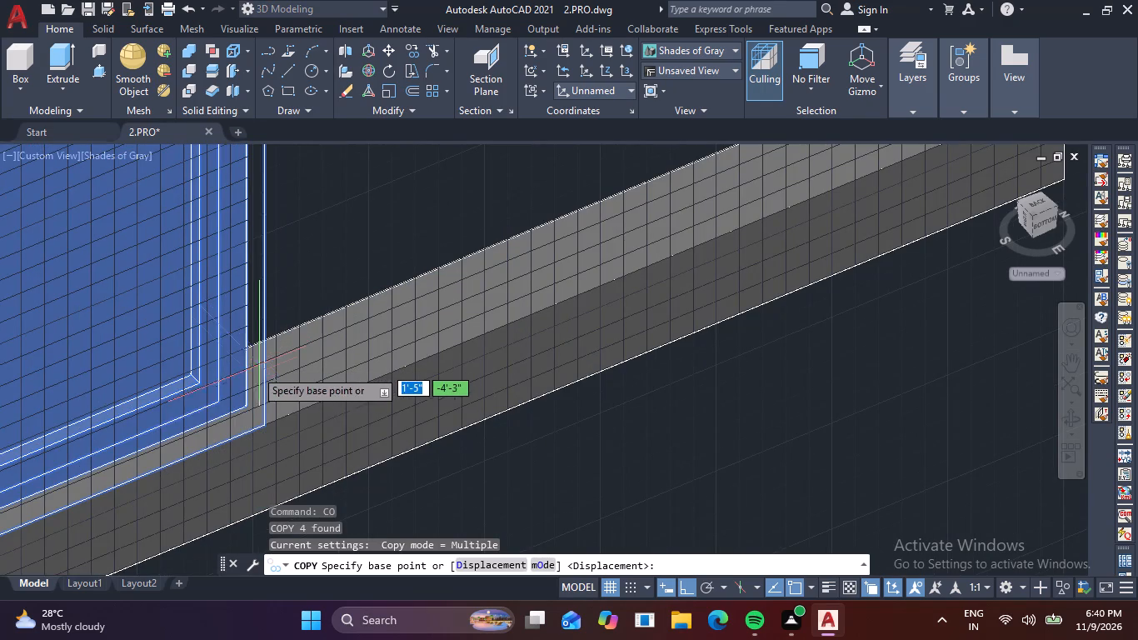
click(242, 406)
scroll(437, 306, down, 1)
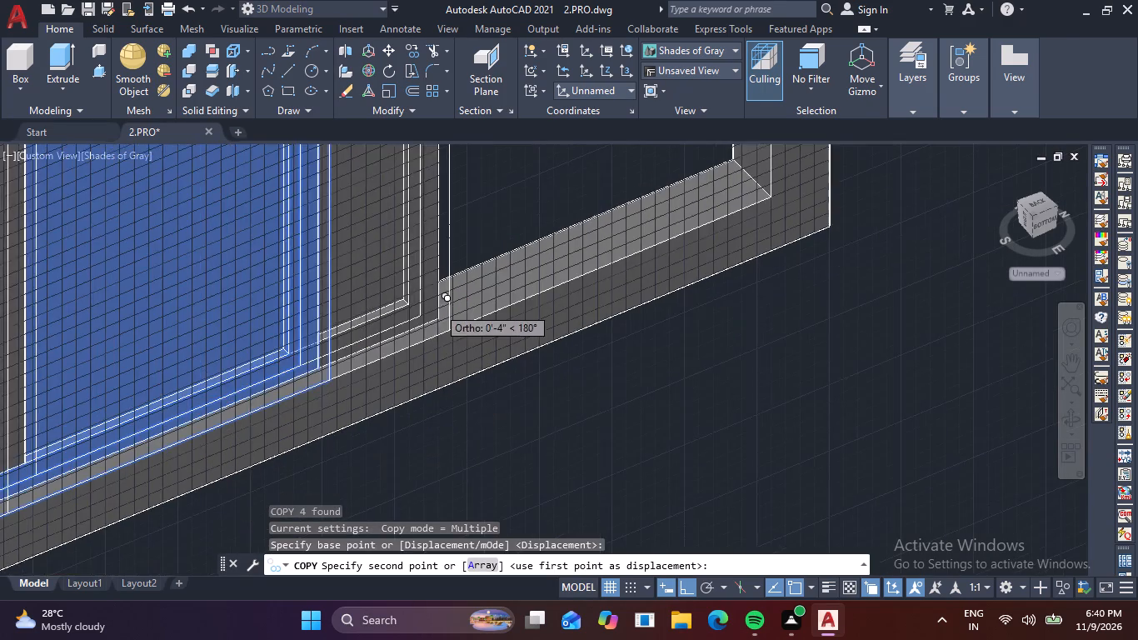
middle_drag(416, 322, 101, 472)
scroll(407, 358, up, 2)
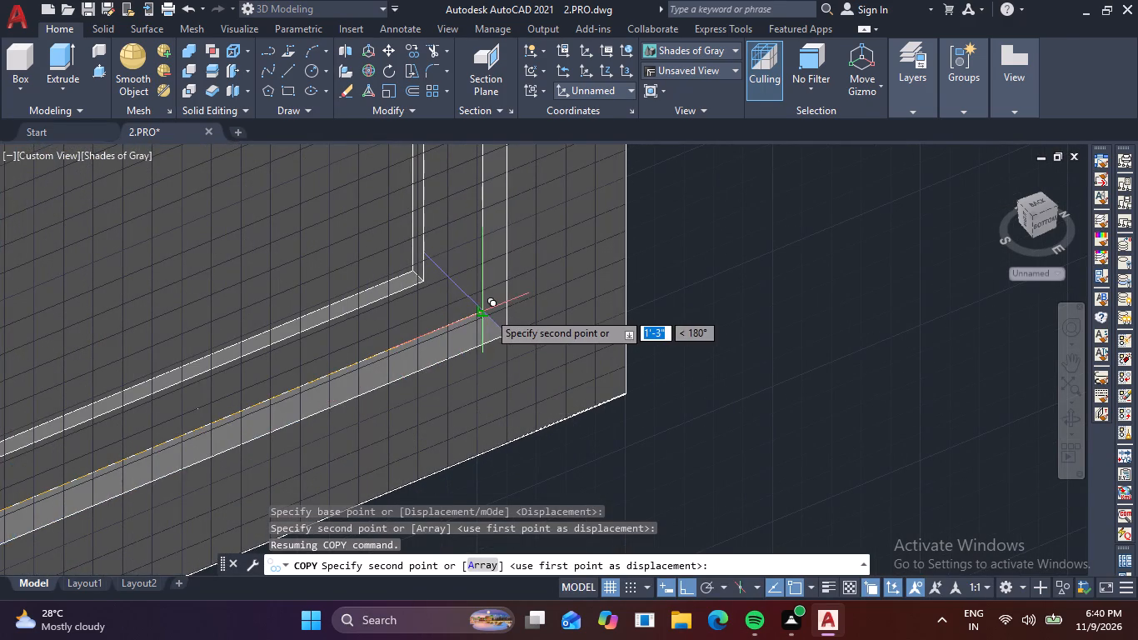
click(488, 312)
key(Escape)
Turn off the grid display.
scroll(393, 367, down, 6)
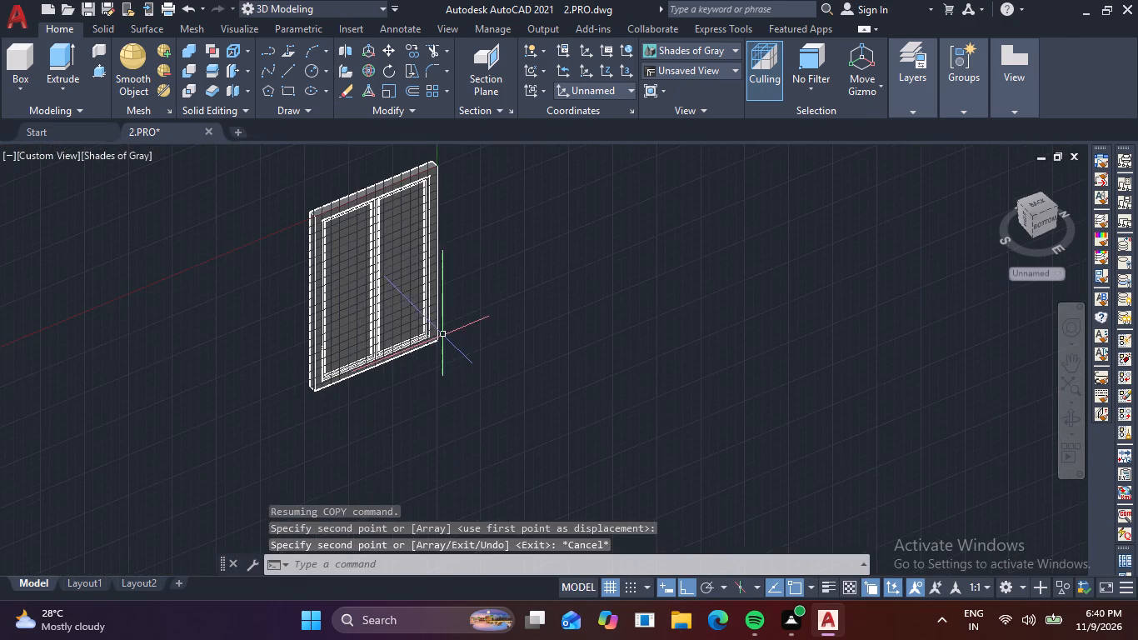
key(F7)
Copy the finished two-sash window by the midpoint of its frame's lower depth edge about 122'-8" onto the ground-floor corner window's open-side sill.
scroll(522, 302, down, 1)
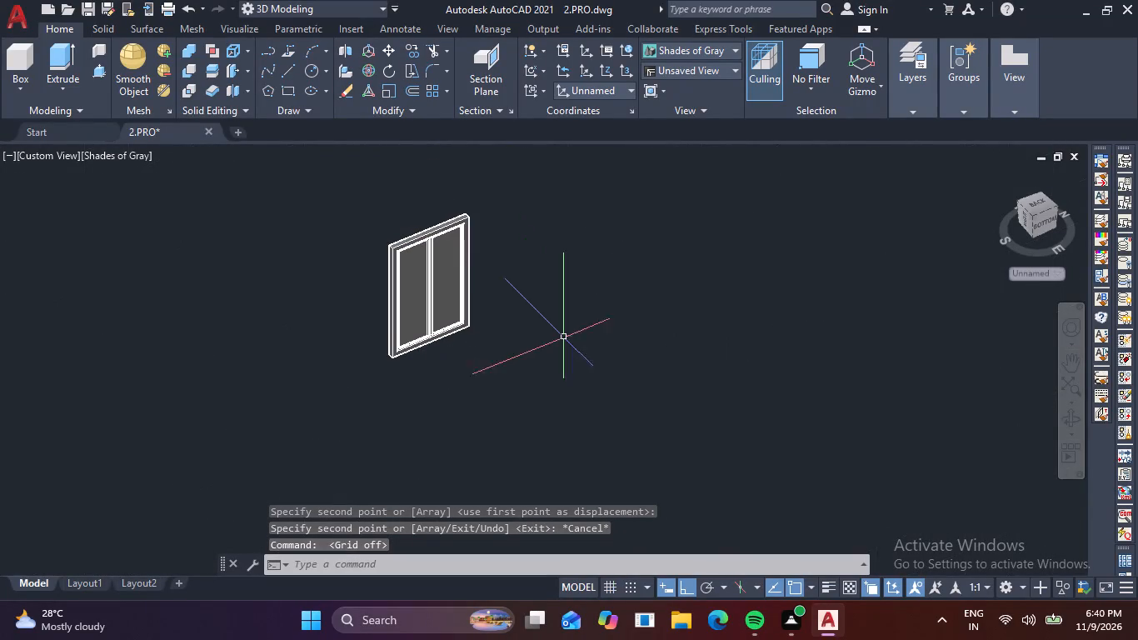
shift+middle_drag(586, 337, 518, 274)
drag(542, 313, 510, 301)
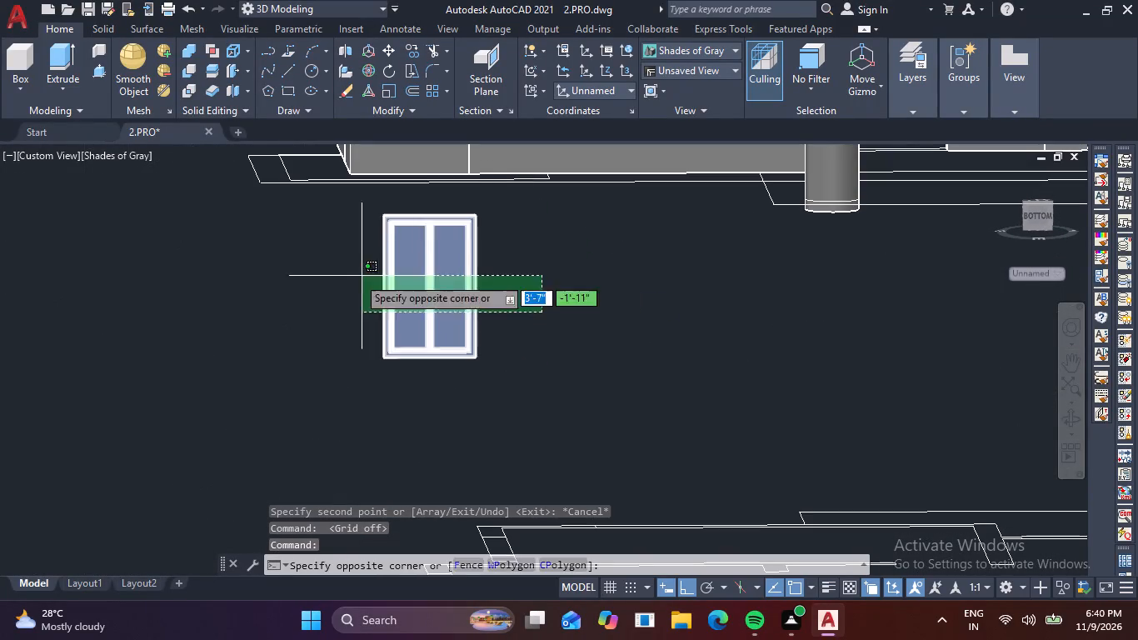
click(325, 272)
key(c)
key(o)
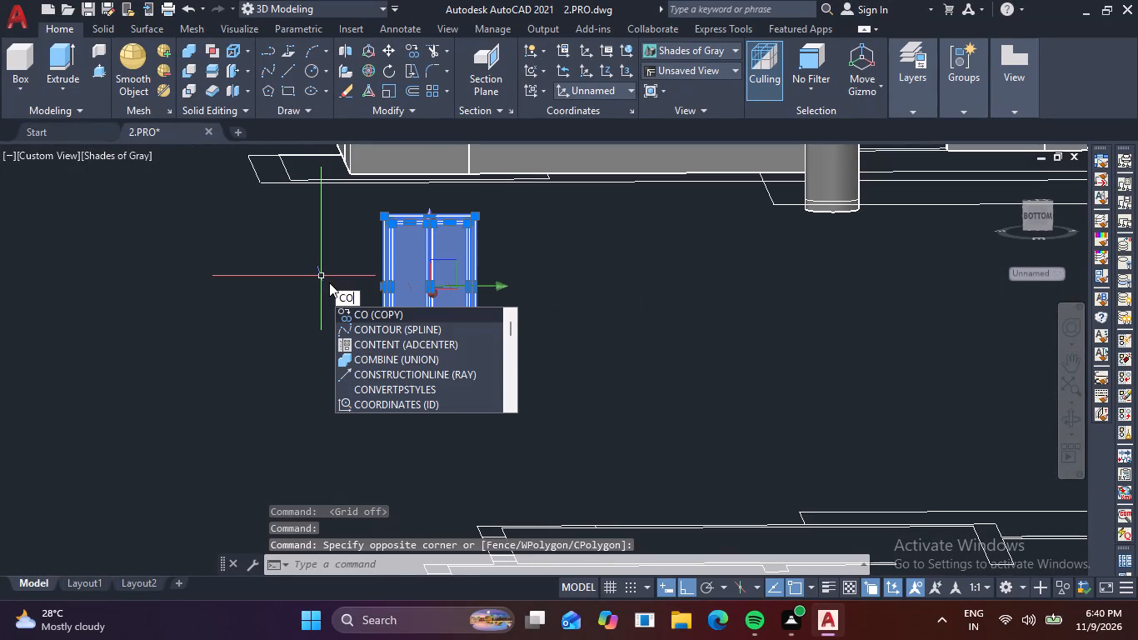
key(space)
shift+middle_drag(267, 303, 312, 325)
shift+middle_drag(416, 359, 439, 400)
middle_drag(665, 465, 491, 255)
scroll(581, 352, up, 4)
middle_drag(427, 221, 469, 334)
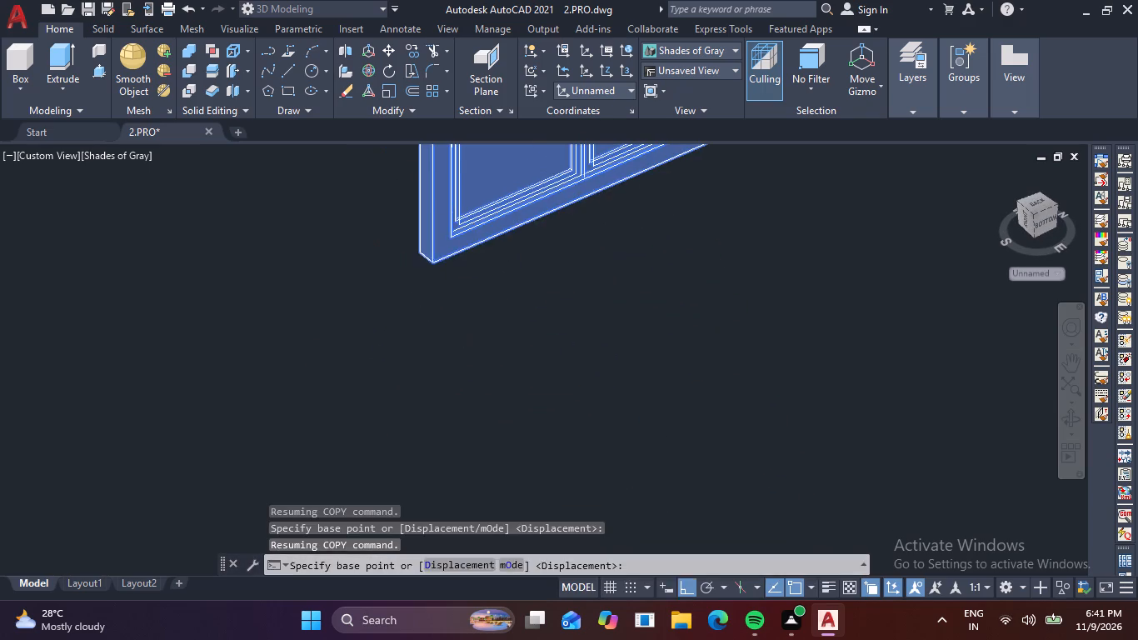
scroll(418, 261, up, 4)
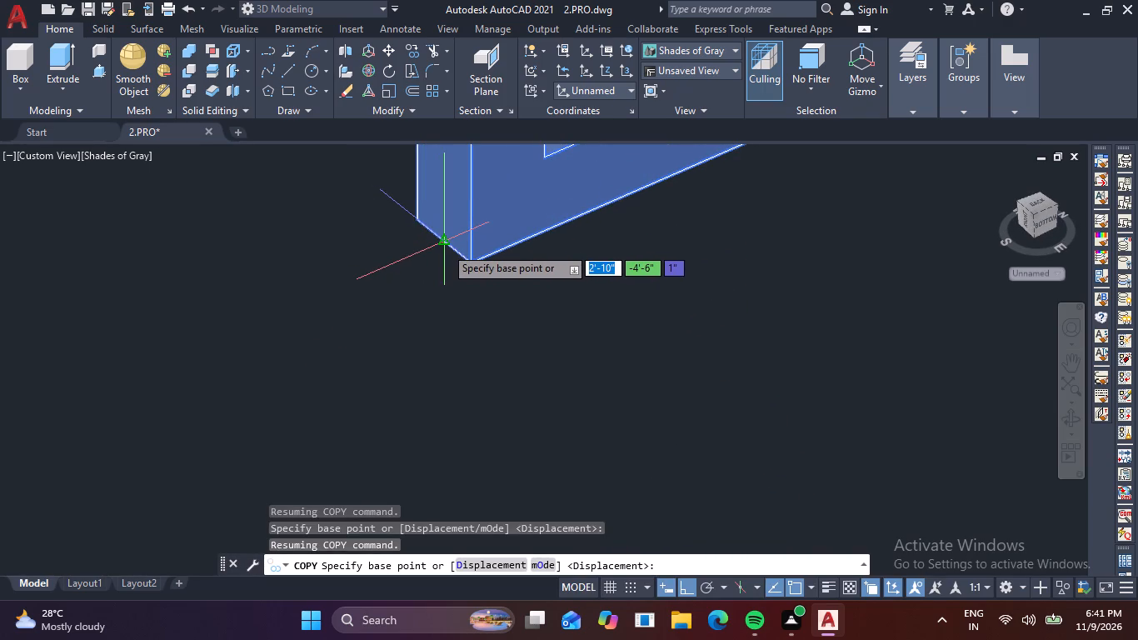
click(445, 247)
scroll(363, 167, down, 5)
middle_drag(382, 202, 447, 345)
scroll(375, 247, down, 2)
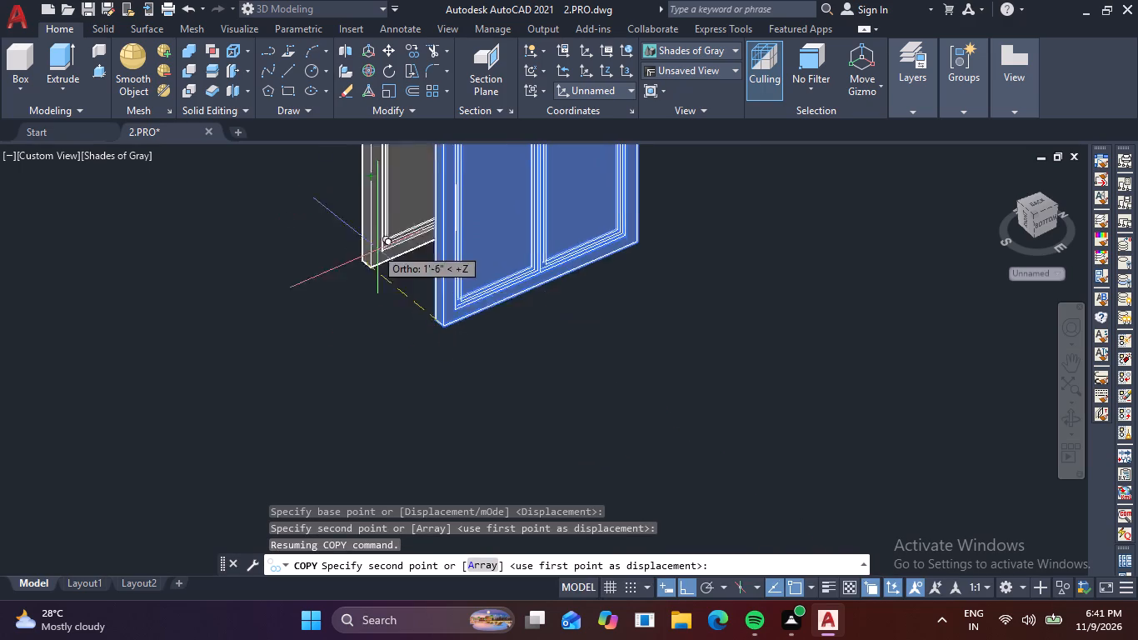
scroll(375, 247, down, 3)
middle_drag(381, 249, 460, 420)
middle_drag(326, 216, 442, 506)
scroll(346, 239, down, 1)
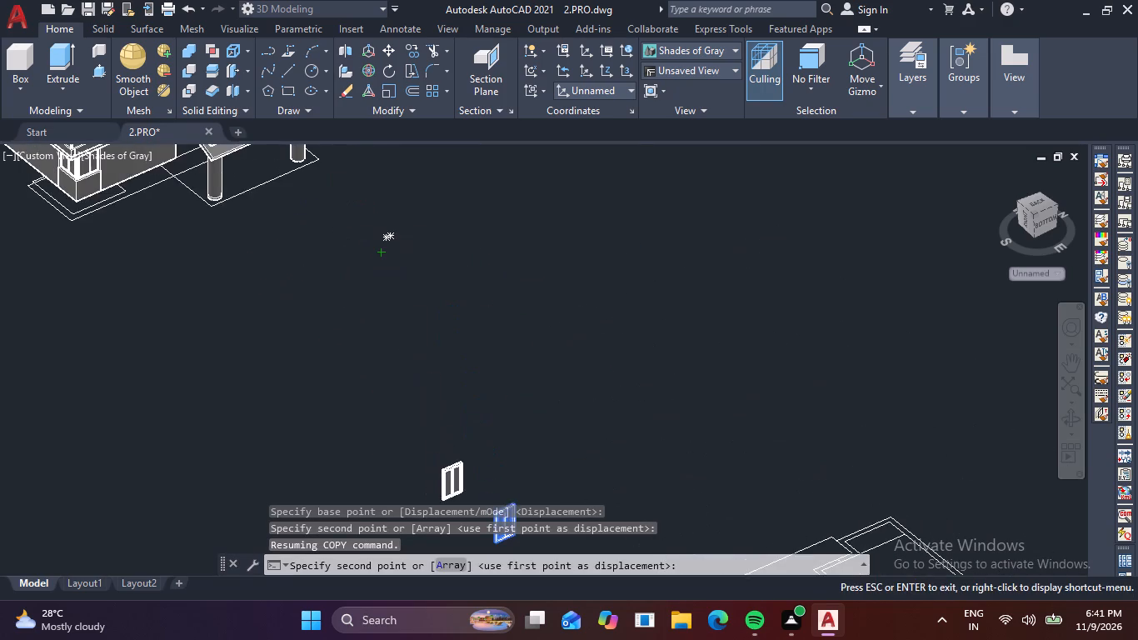
middle_drag(442, 506, 440, 506)
middle_drag(199, 179, 236, 347)
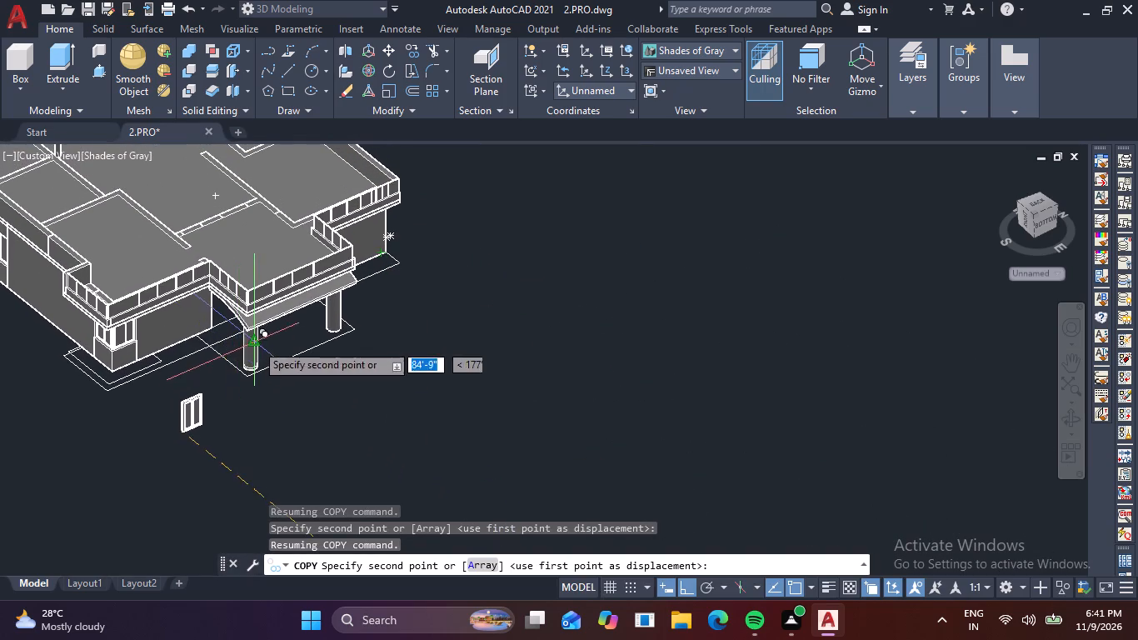
shift+middle_drag(241, 351, 302, 432)
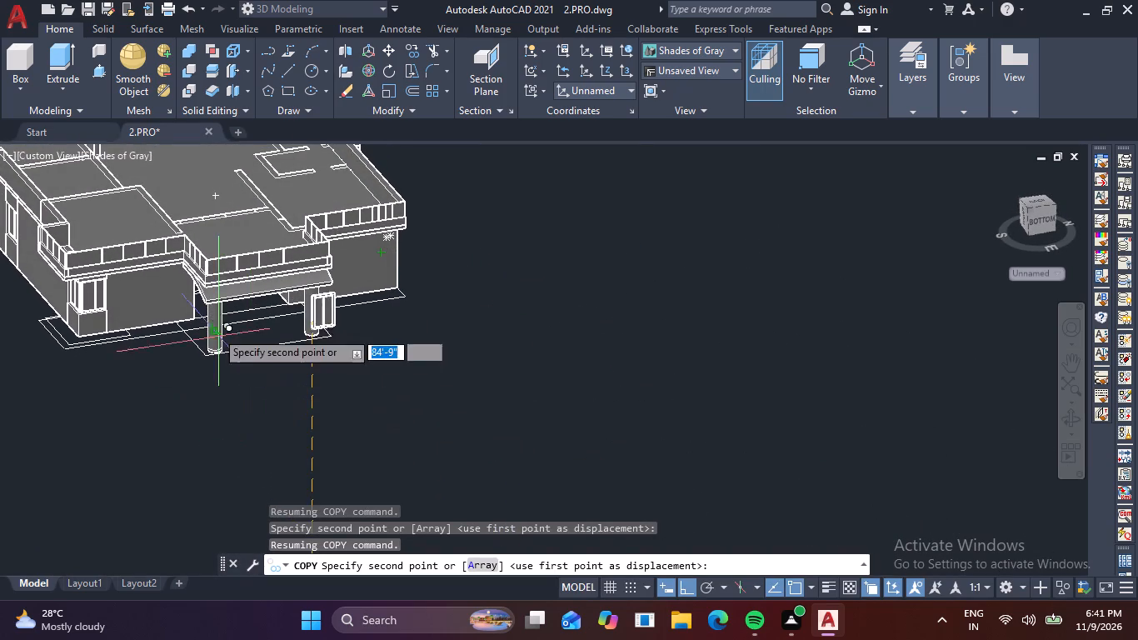
middle_drag(213, 328, 312, 496)
scroll(95, 377, up, 3)
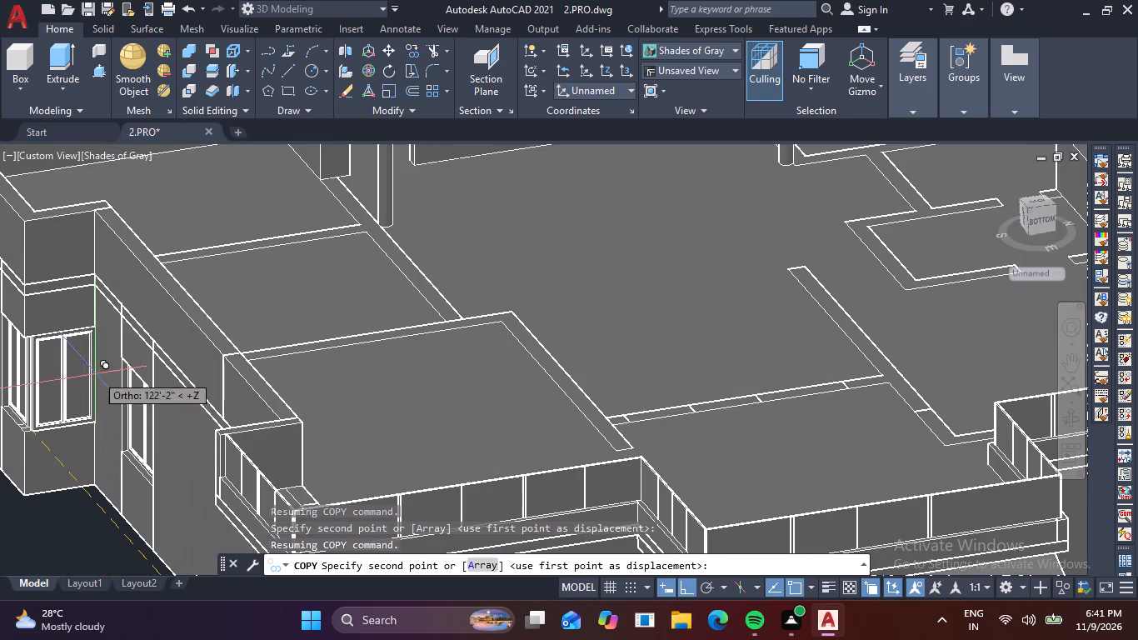
scroll(47, 417, up, 8)
middle_drag(22, 458, 214, 518)
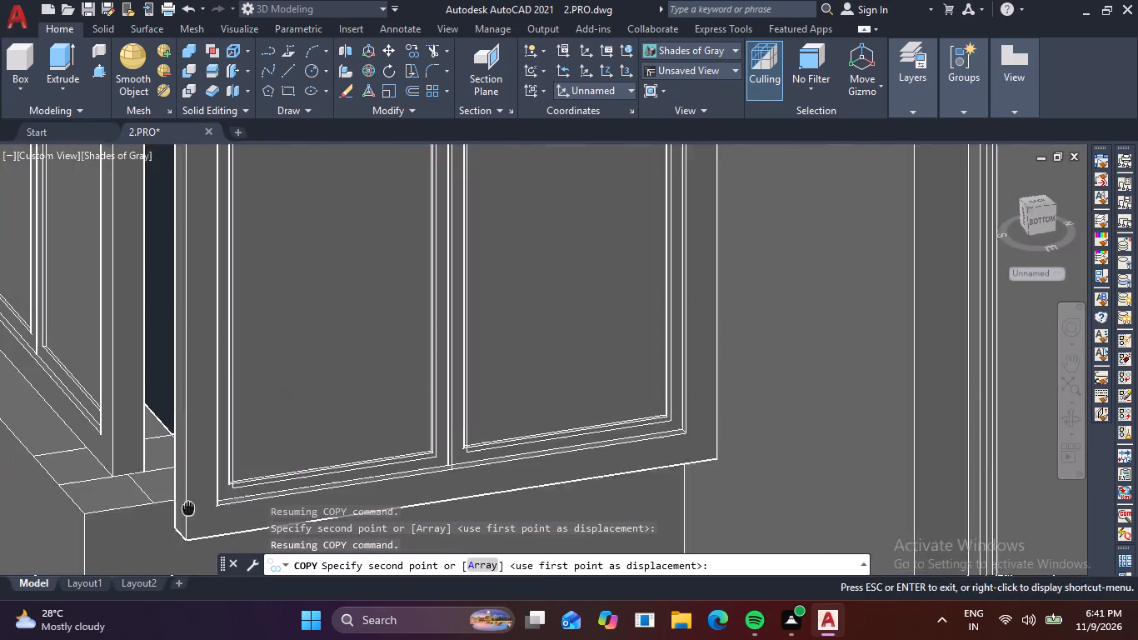
middle_drag(214, 518, 232, 524)
scroll(167, 506, up, 3)
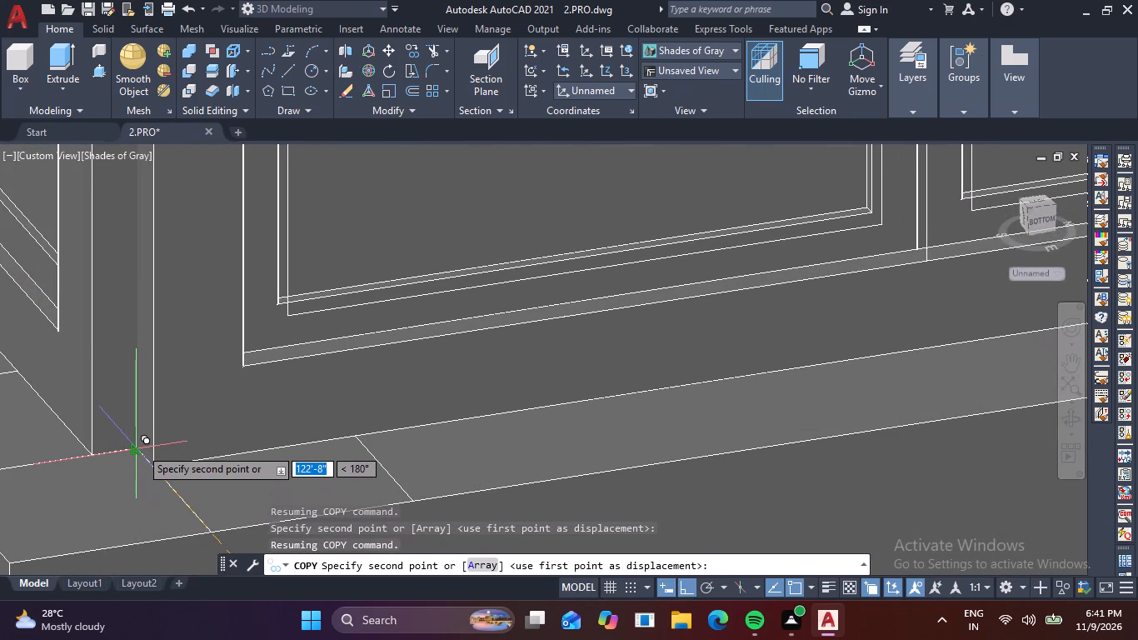
click(139, 447)
key(Escape)
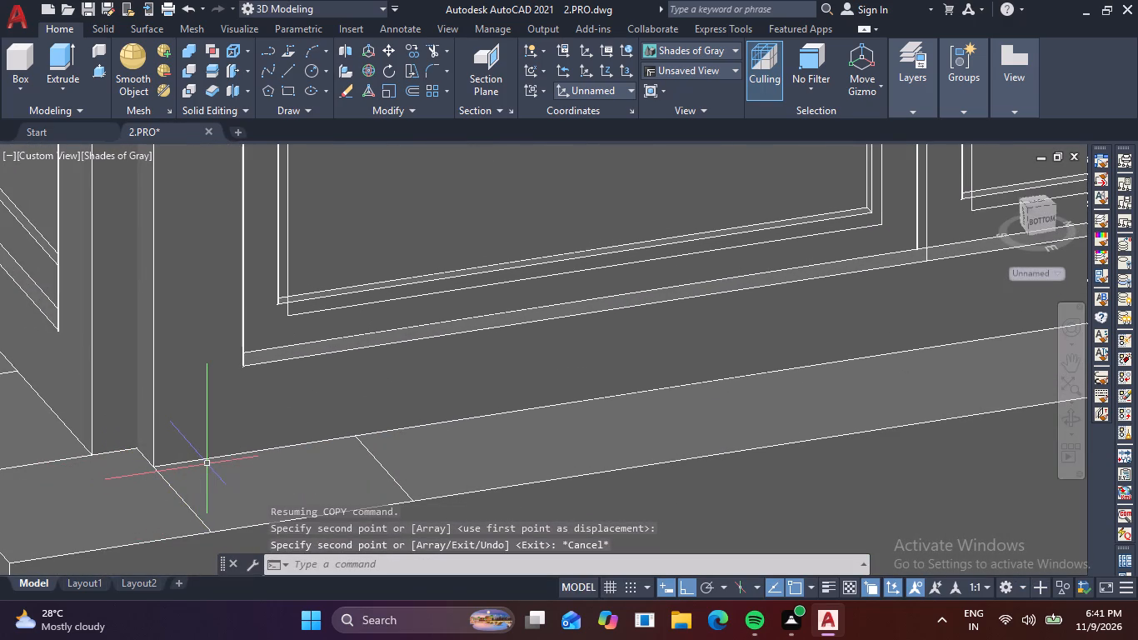
Draw two line segments on the sill between the two window frames' outer corners, enclosing the small gap at the building corner.
key(l)
key(space)
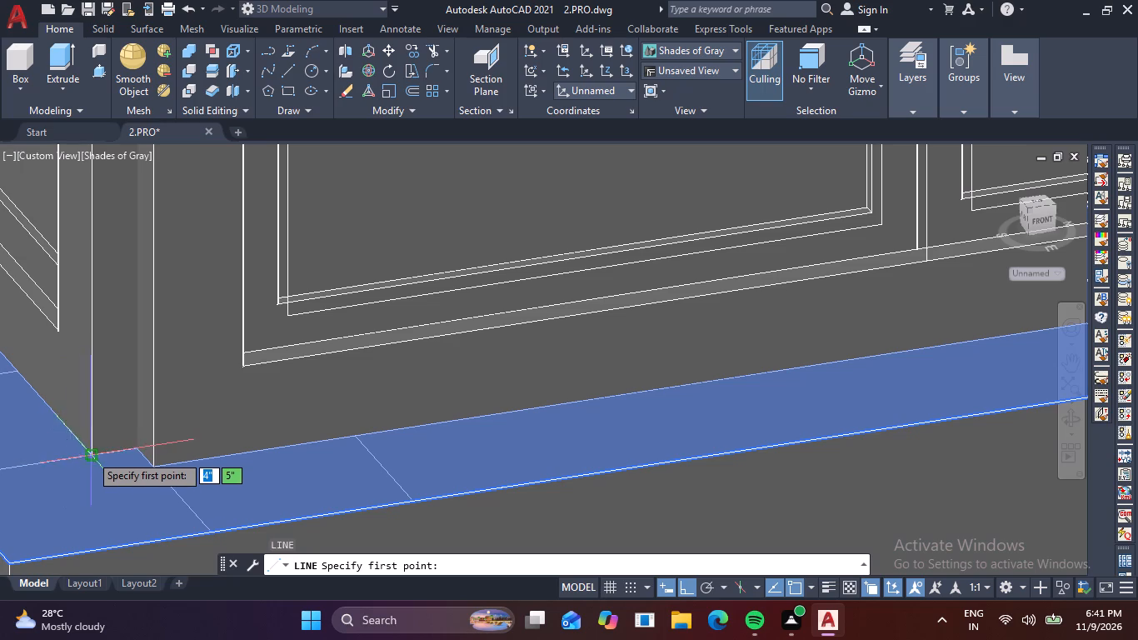
click(87, 454)
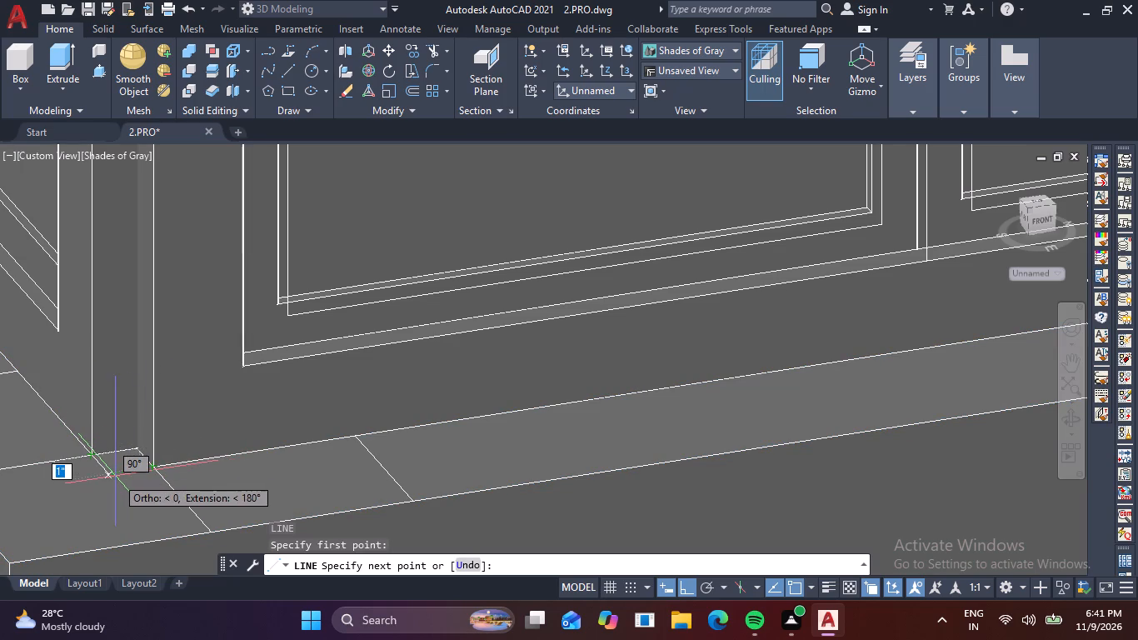
click(116, 477)
click(152, 467)
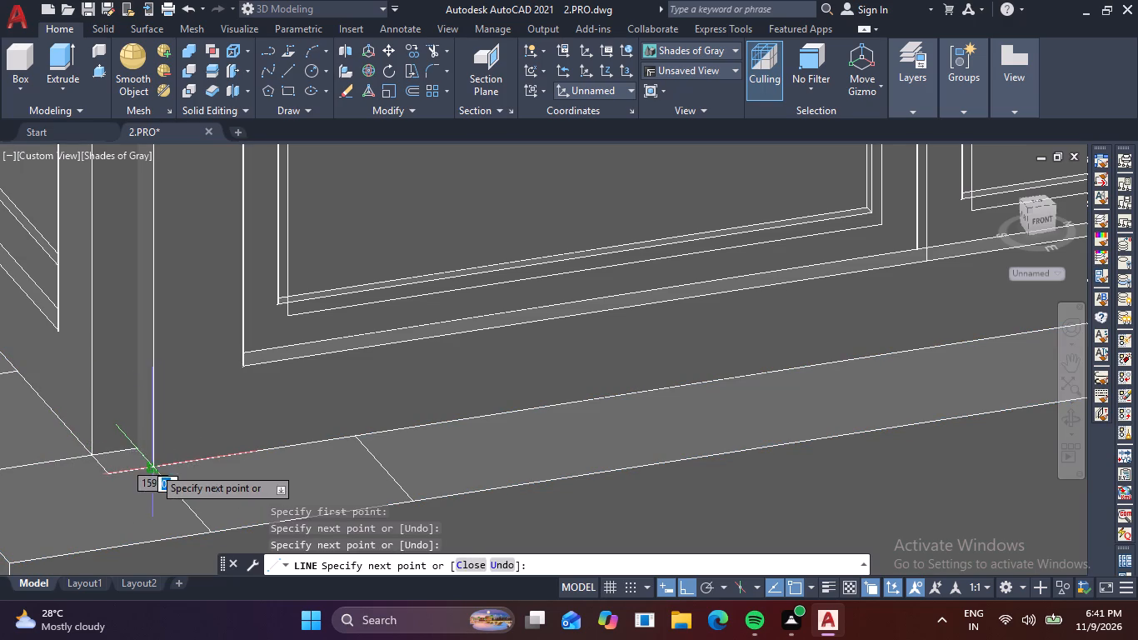
key(grave)
key(Escape)
key(Escape)
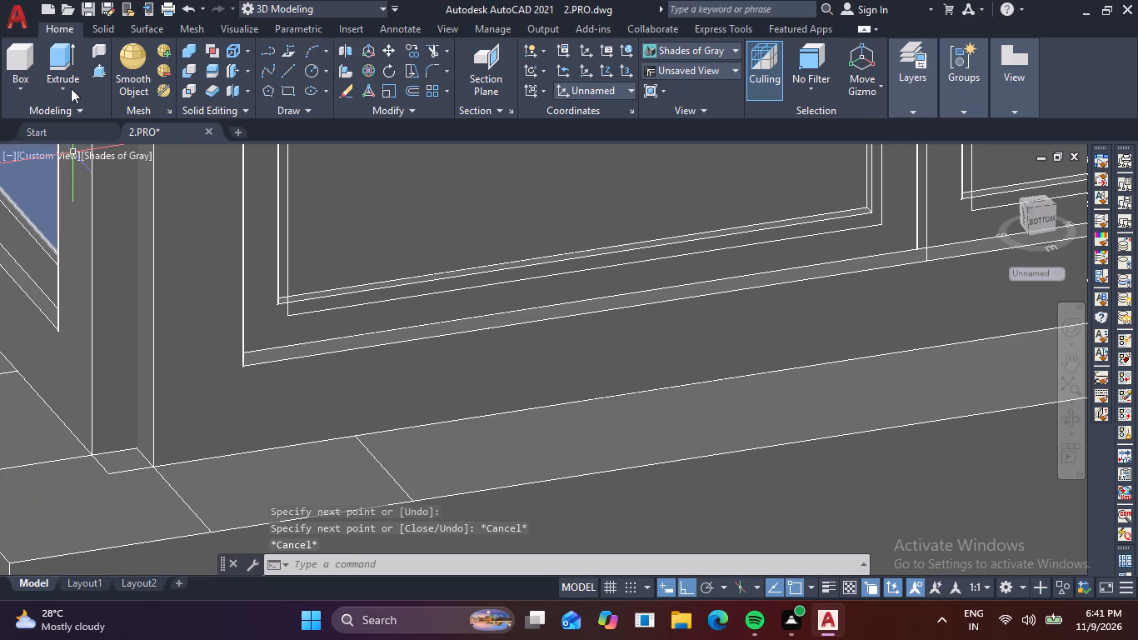
Presspull the small enclosed corner area up to the top of the window opening, forming a corner post between the frames.
click(94, 74)
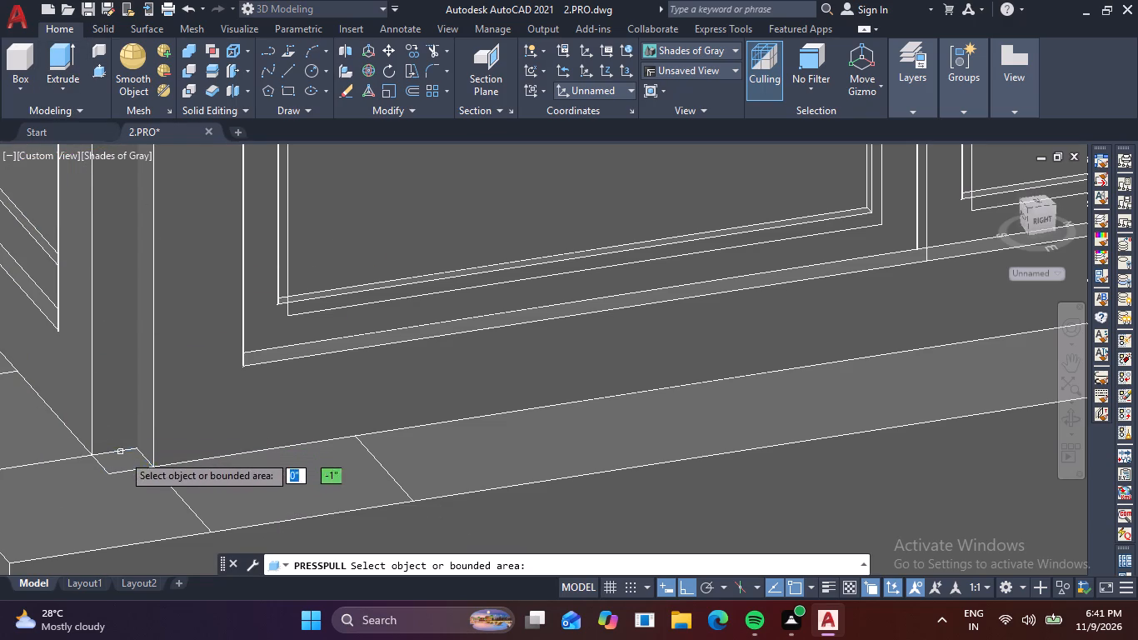
click(122, 463)
scroll(142, 263, down, 3)
middle_drag(136, 292, 149, 484)
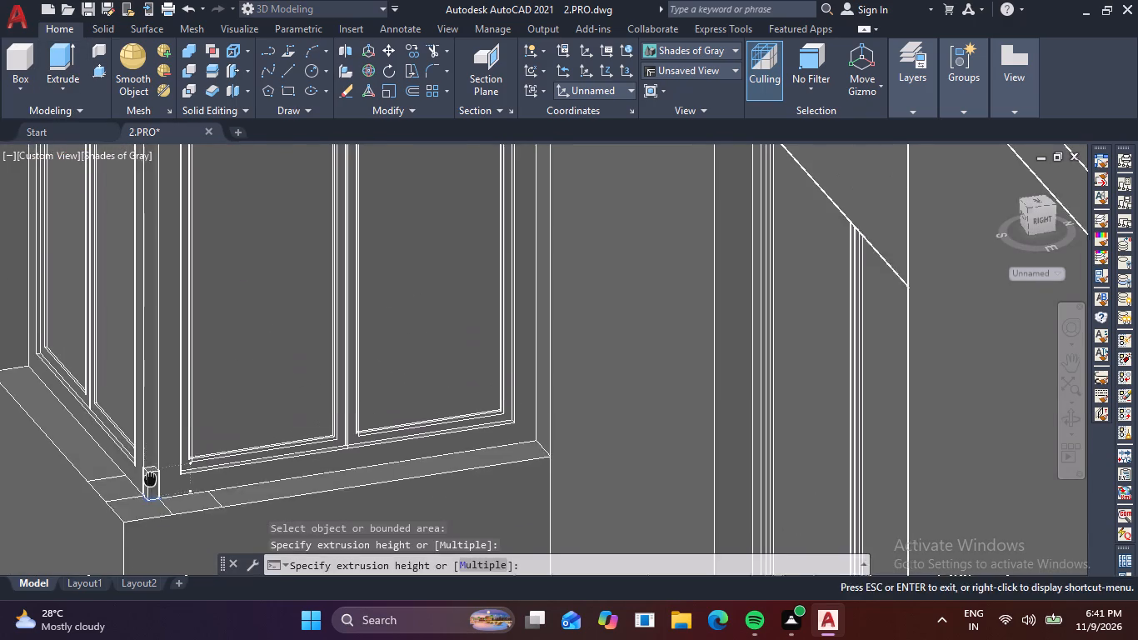
middle_drag(149, 484, 149, 491)
shift+middle_drag(145, 393, 163, 328)
middle_drag(167, 320, 143, 548)
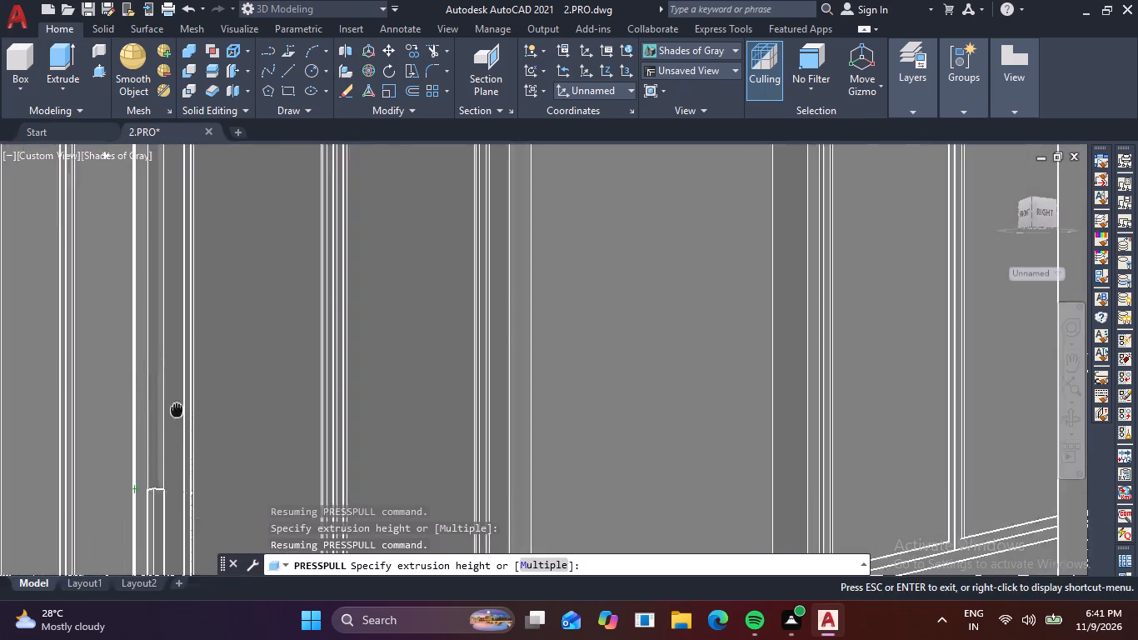
middle_drag(143, 548, 127, 603)
middle_drag(151, 209, 122, 486)
scroll(112, 419, up, 3)
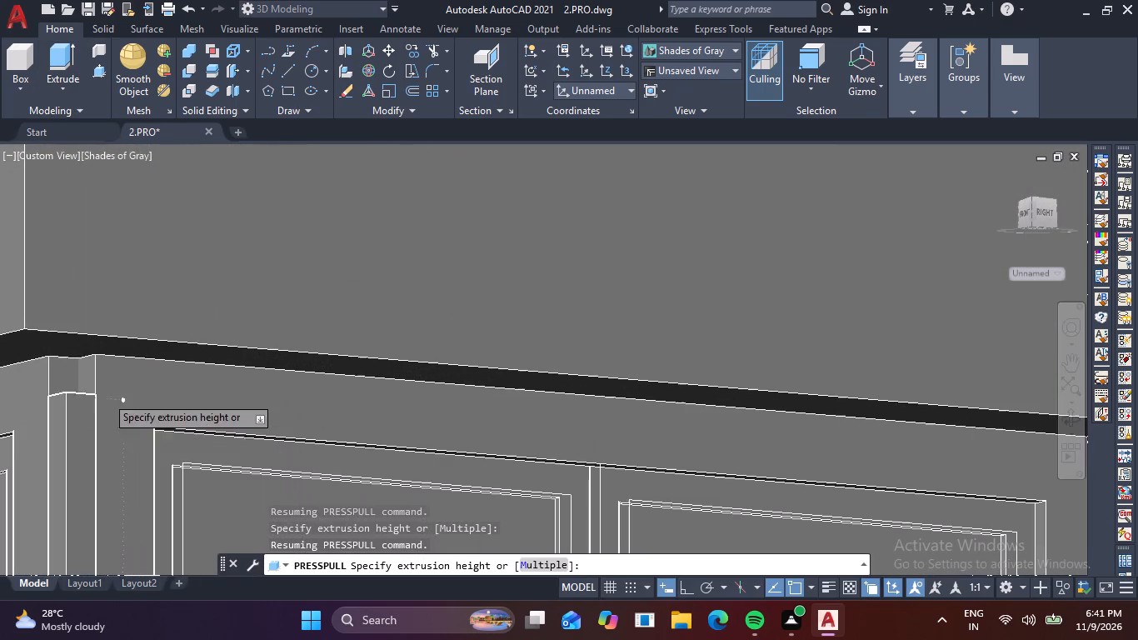
click(85, 357)
key(Escape)
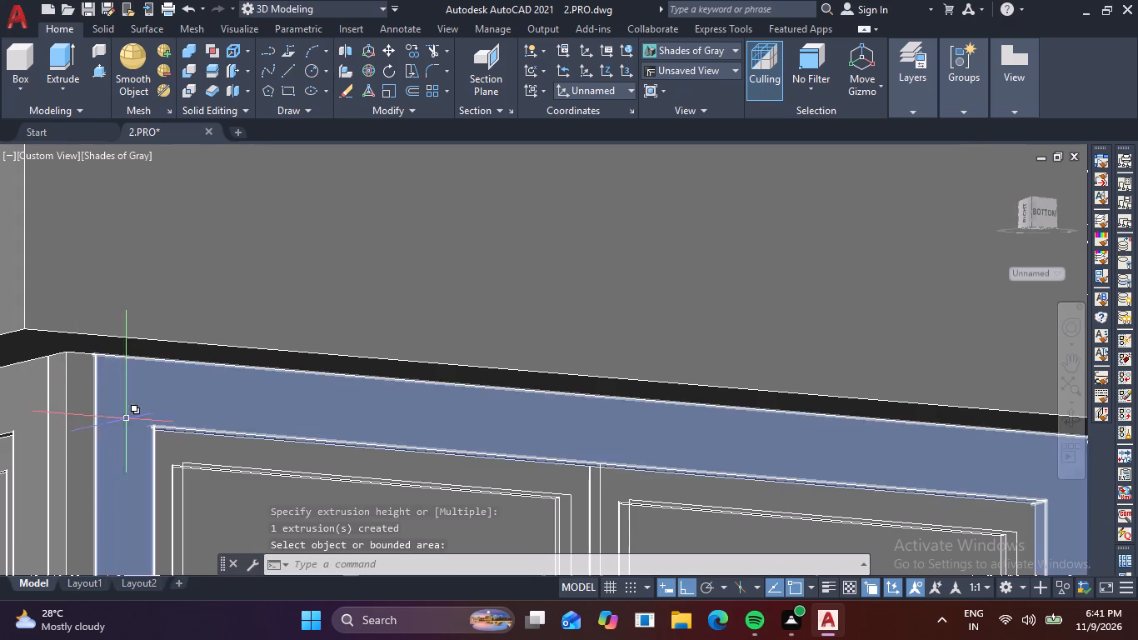
Examine the completed corner window and the ground outlines around the building's corner from several angles.
scroll(172, 390, down, 4)
shift+middle_drag(260, 370, 232, 467)
scroll(240, 414, down, 7)
middle_drag(272, 422, 201, 293)
shift+middle_drag(255, 462, 316, 410)
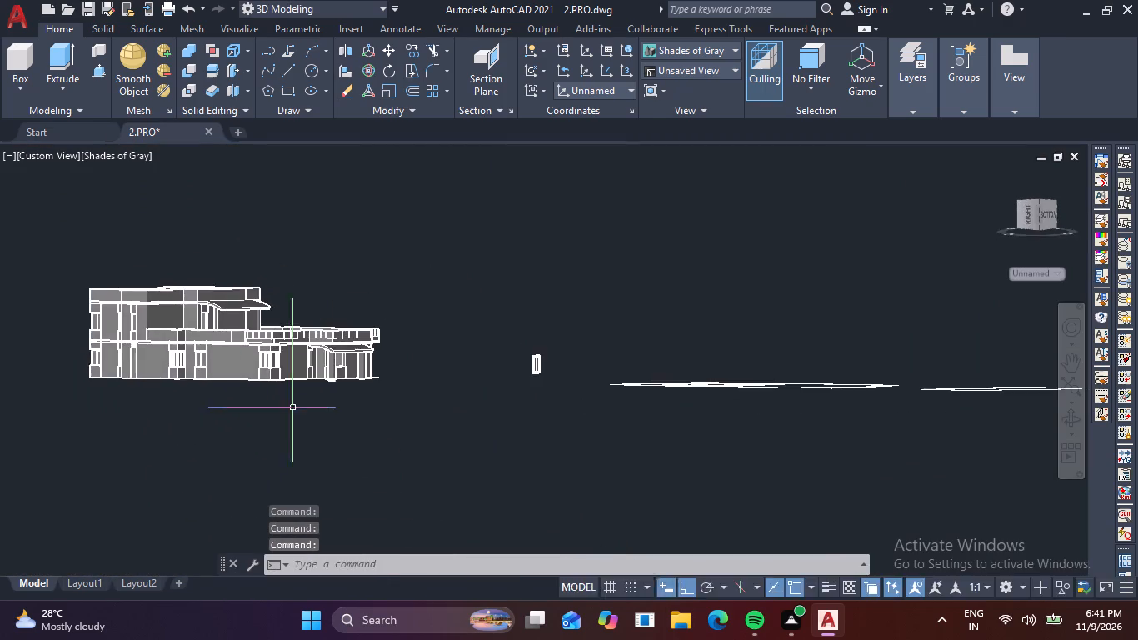
shift+middle_drag(292, 408, 277, 460)
scroll(269, 352, up, 3)
middle_drag(329, 347, 190, 319)
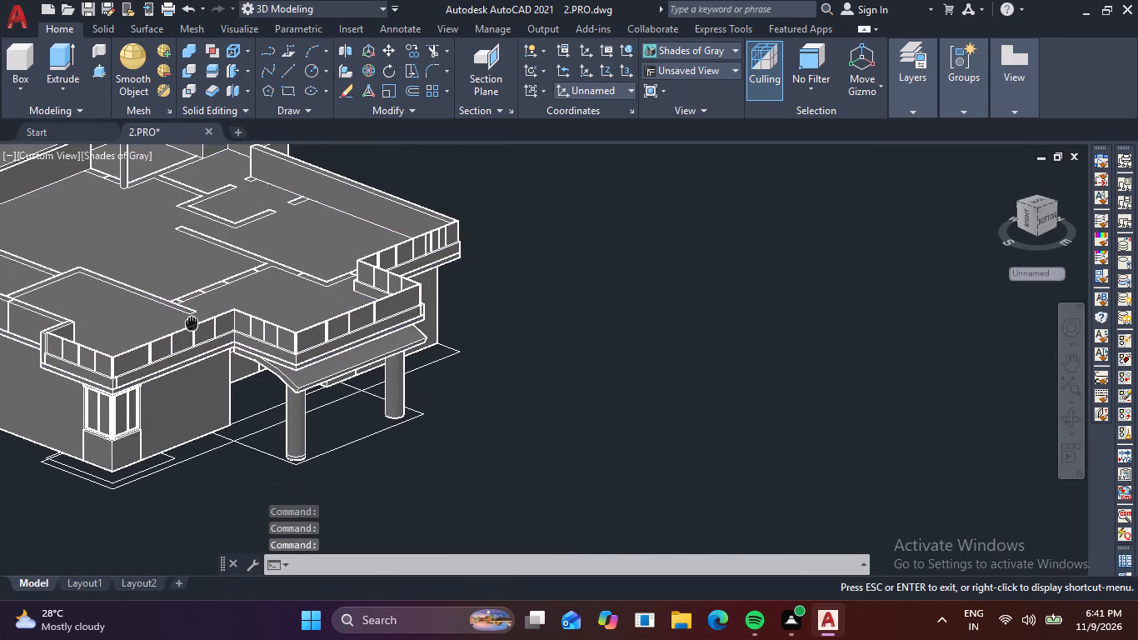
middle_drag(190, 319, 190, 318)
scroll(135, 414, up, 2)
middle_drag(95, 462, 152, 462)
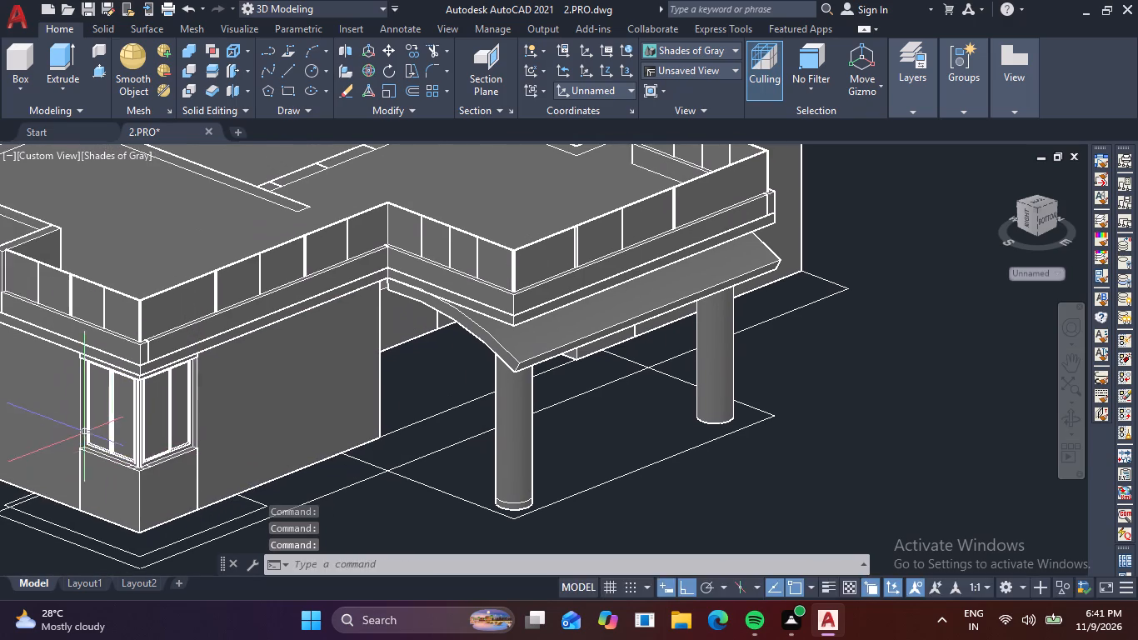
shift+middle_drag(83, 428, 128, 404)
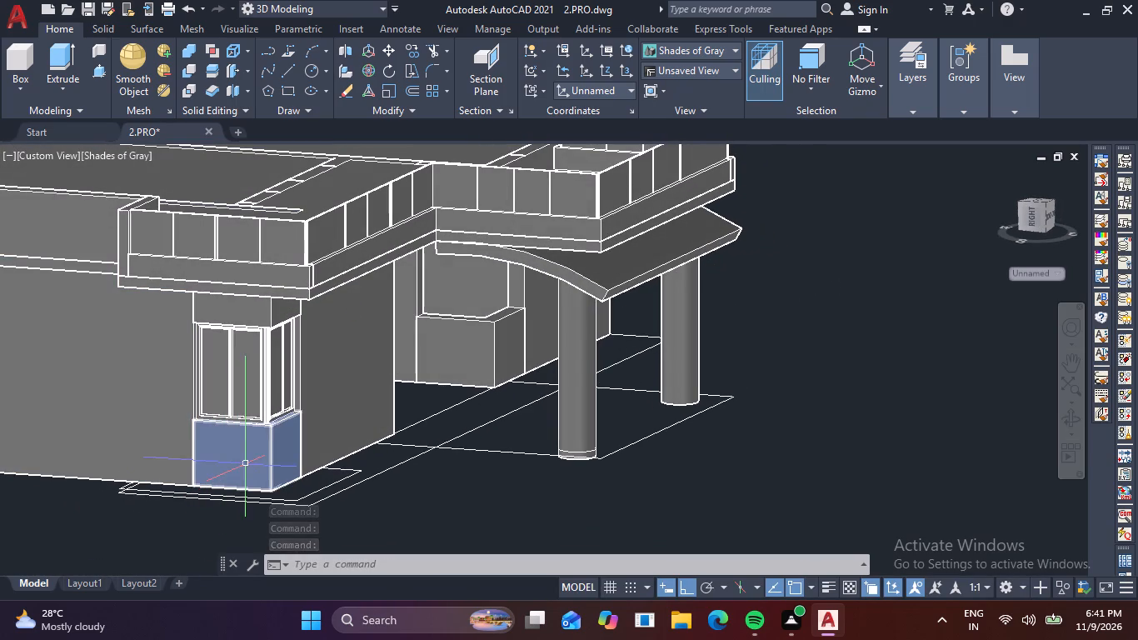
shift+middle_drag(236, 472, 228, 490)
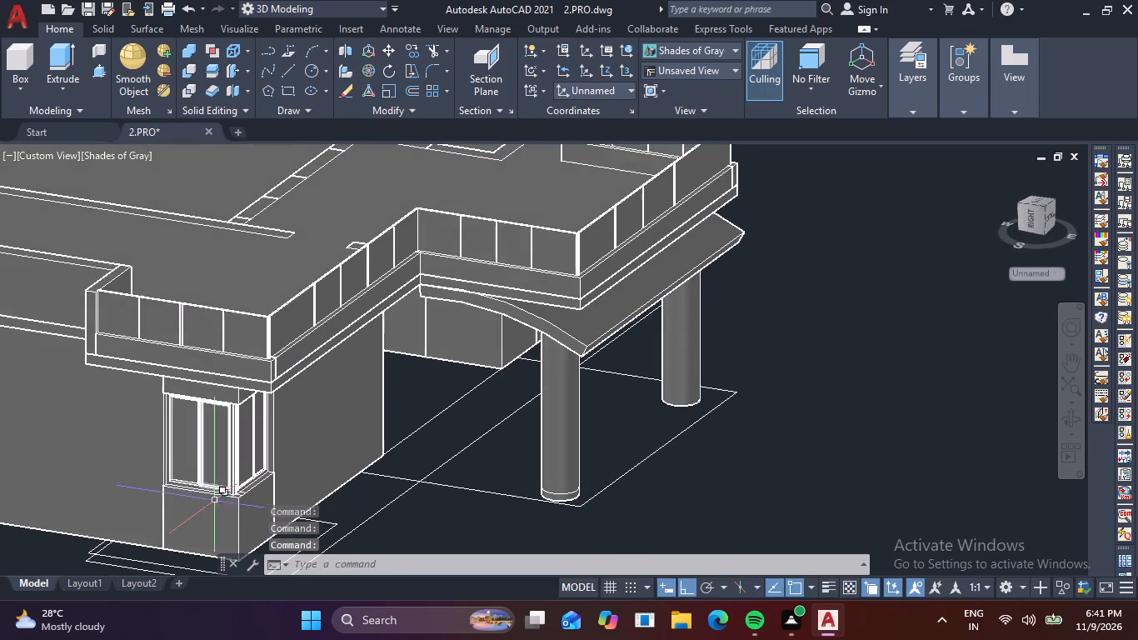
middle_drag(205, 498, 194, 317)
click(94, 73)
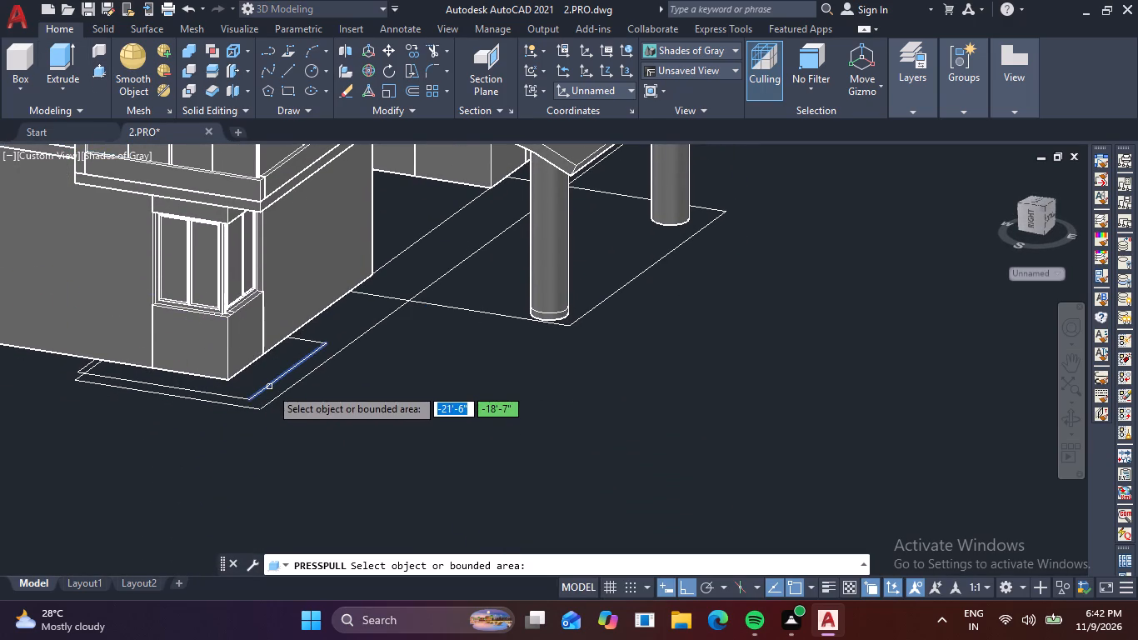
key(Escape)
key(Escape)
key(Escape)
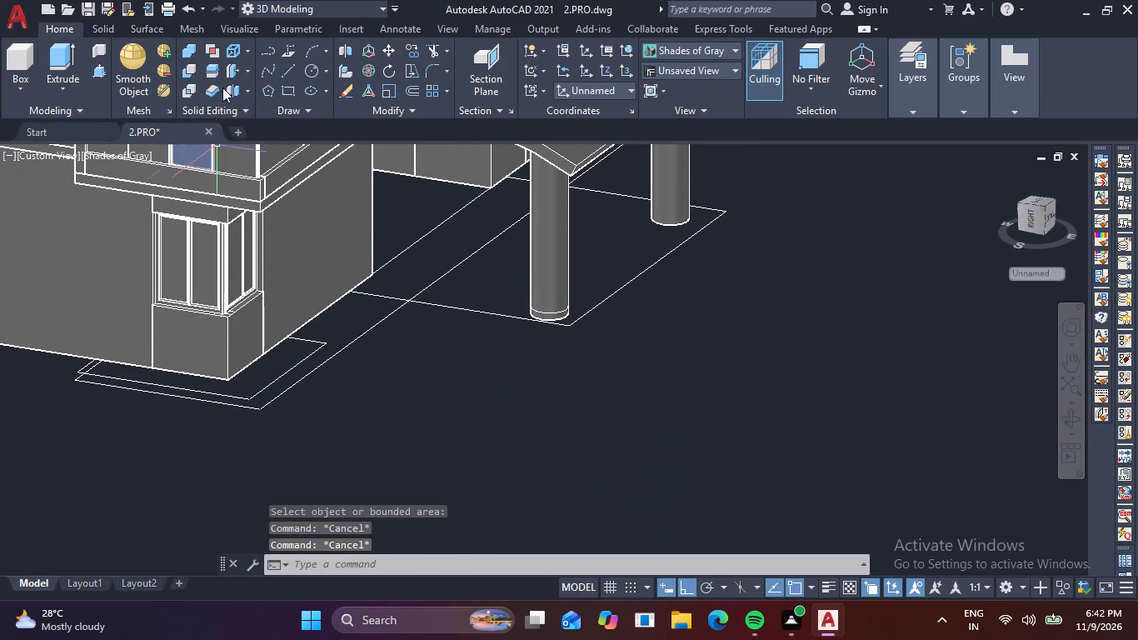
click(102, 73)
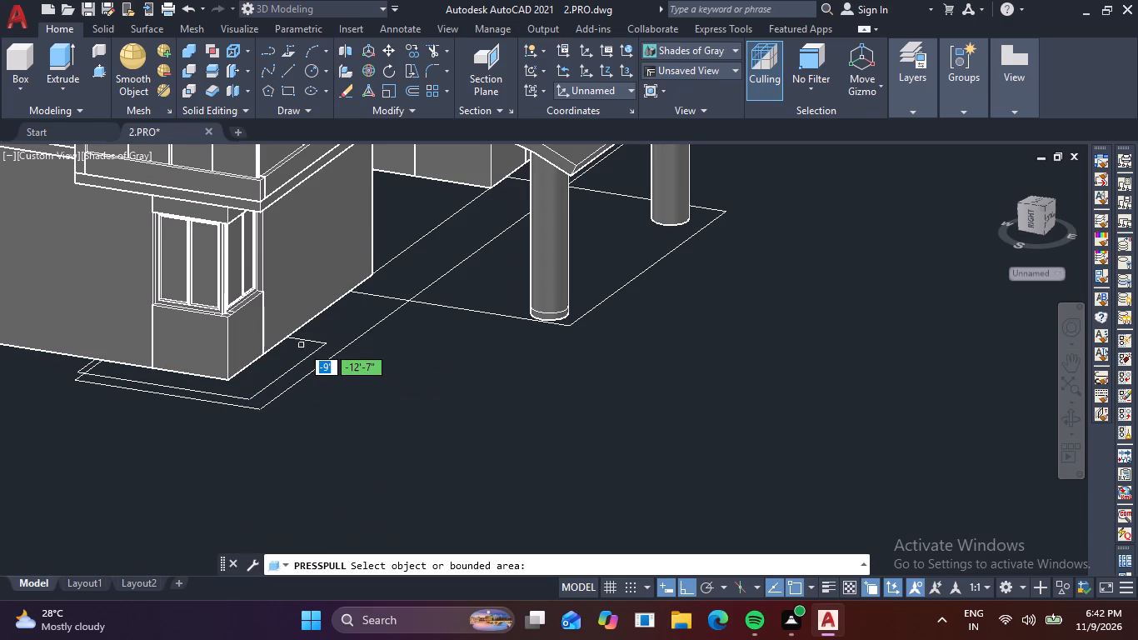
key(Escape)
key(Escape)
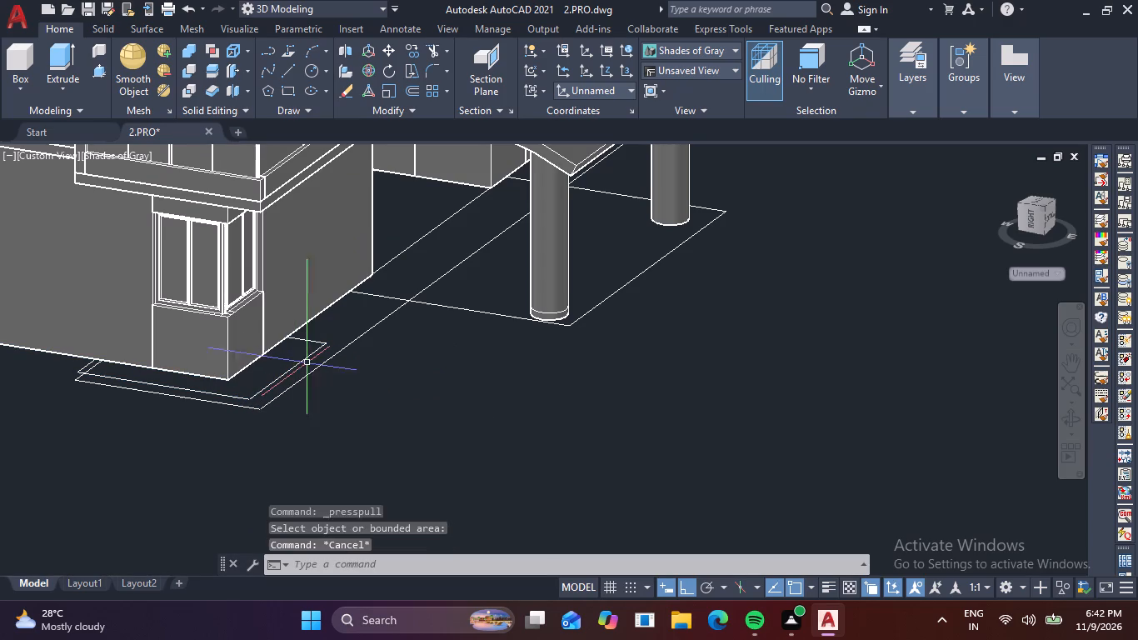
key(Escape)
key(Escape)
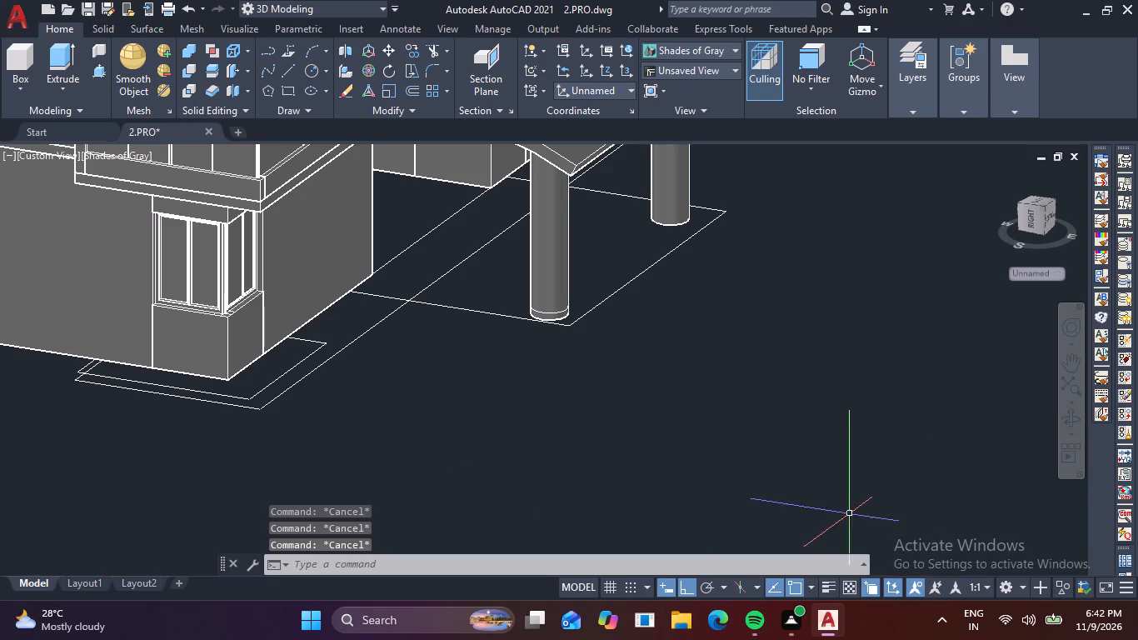
Turn off the display of annotative objects for all scales.
click(923, 585)
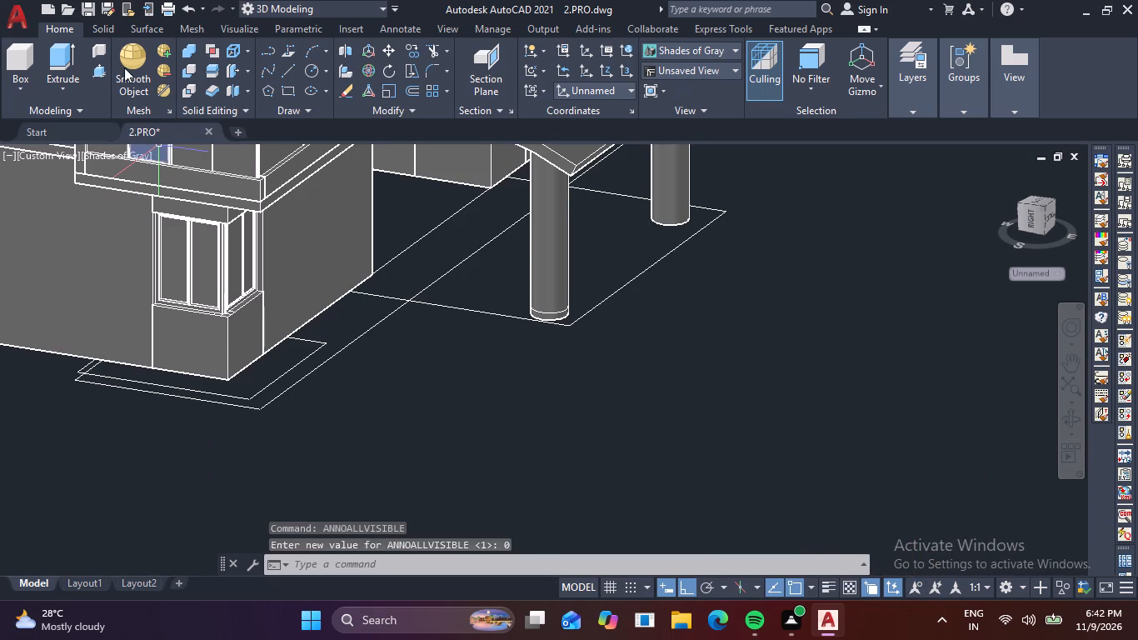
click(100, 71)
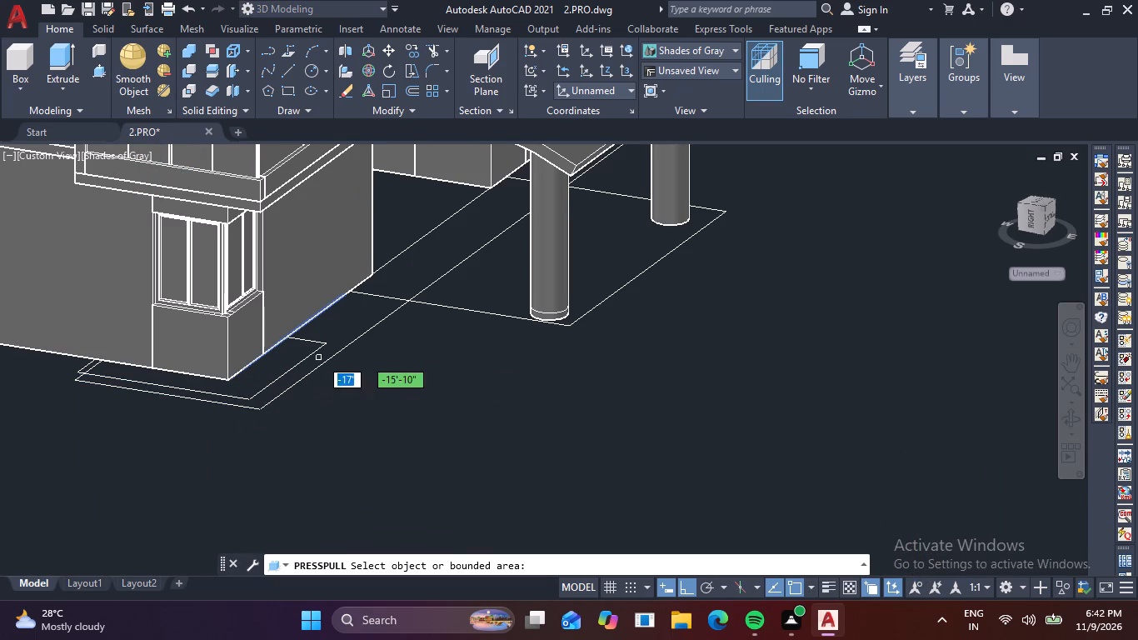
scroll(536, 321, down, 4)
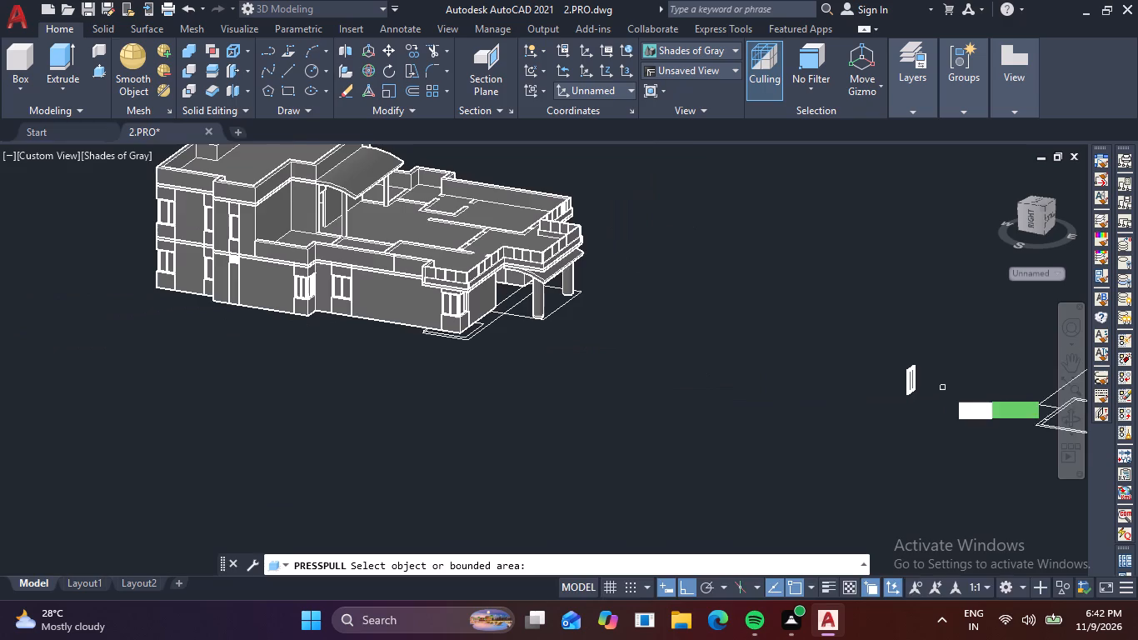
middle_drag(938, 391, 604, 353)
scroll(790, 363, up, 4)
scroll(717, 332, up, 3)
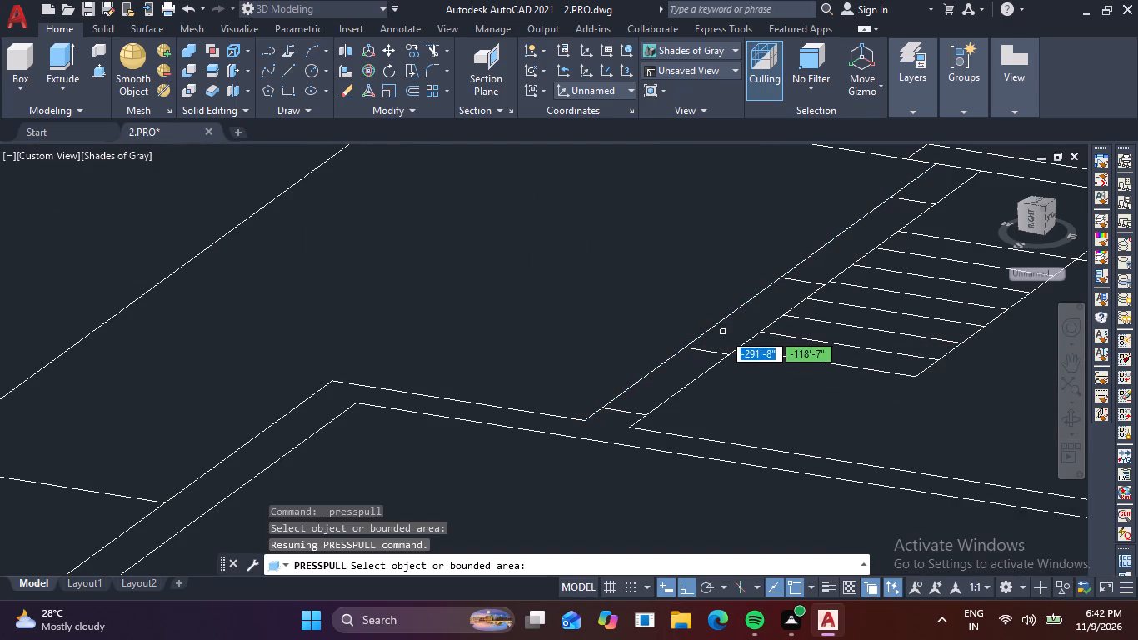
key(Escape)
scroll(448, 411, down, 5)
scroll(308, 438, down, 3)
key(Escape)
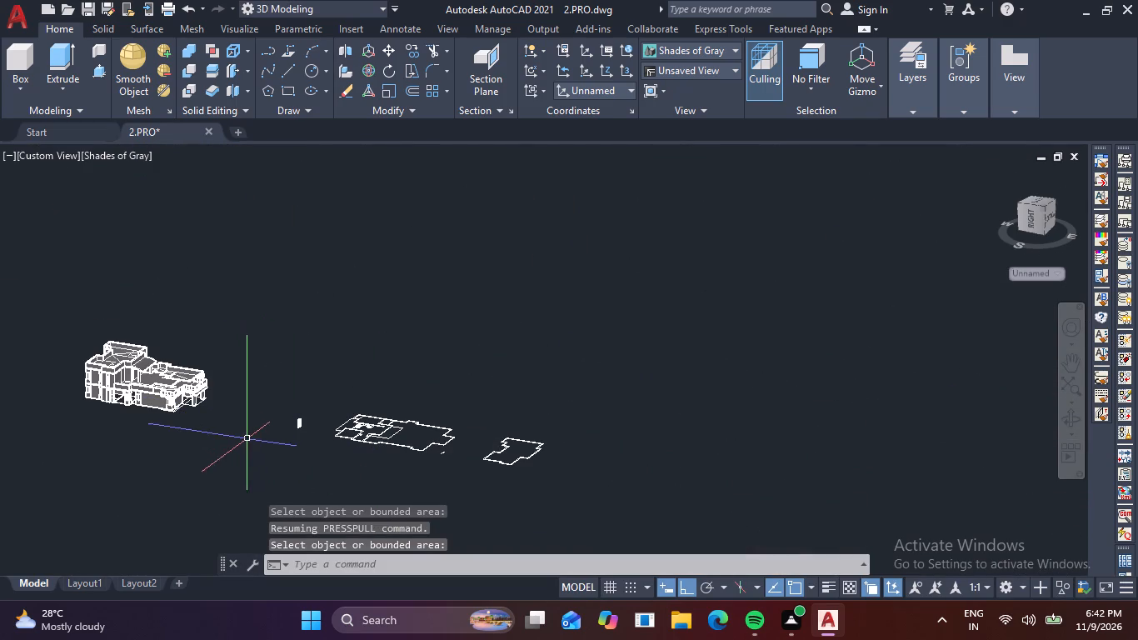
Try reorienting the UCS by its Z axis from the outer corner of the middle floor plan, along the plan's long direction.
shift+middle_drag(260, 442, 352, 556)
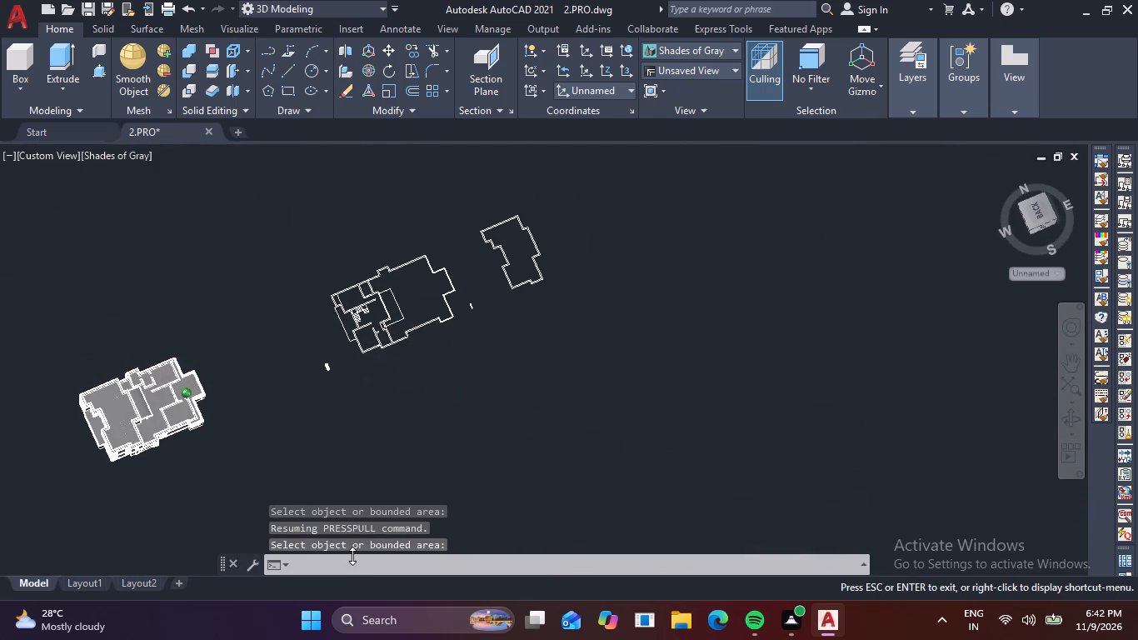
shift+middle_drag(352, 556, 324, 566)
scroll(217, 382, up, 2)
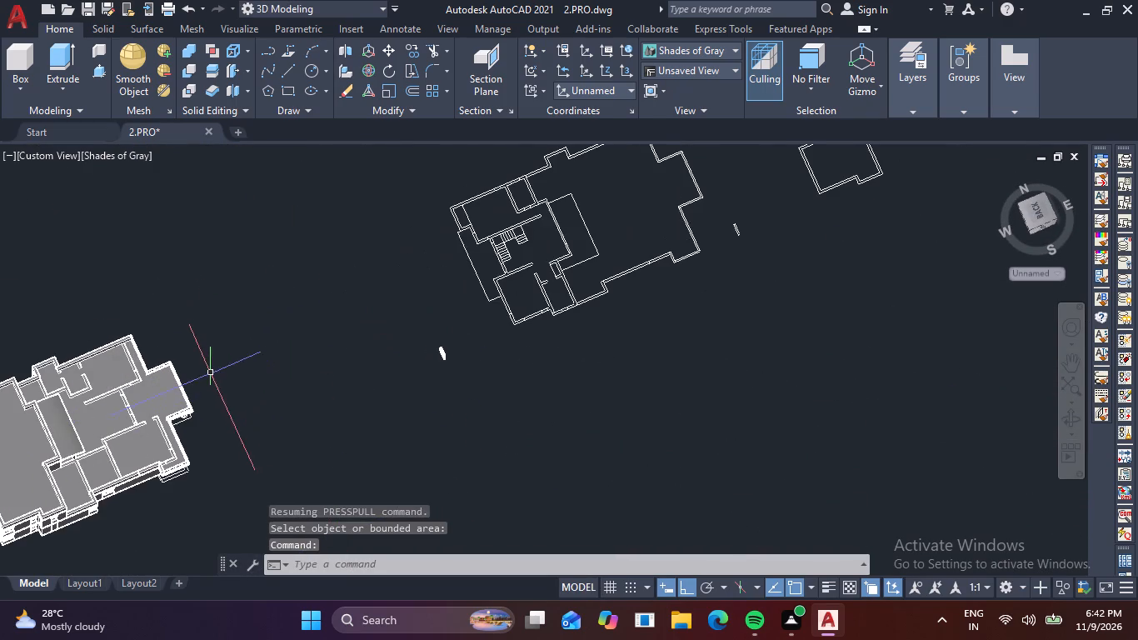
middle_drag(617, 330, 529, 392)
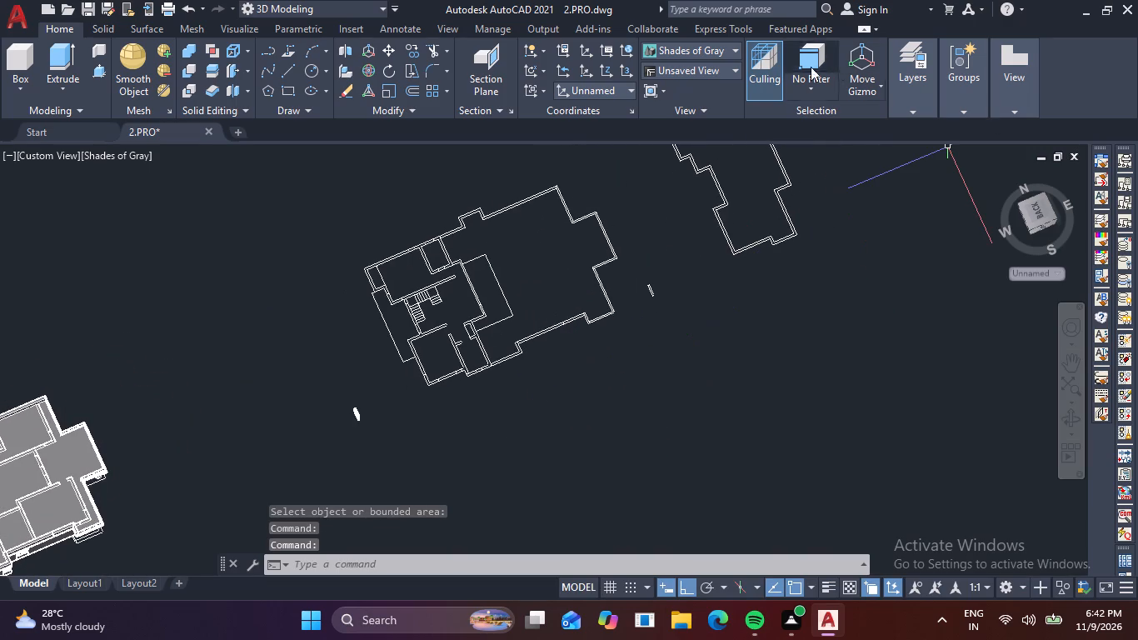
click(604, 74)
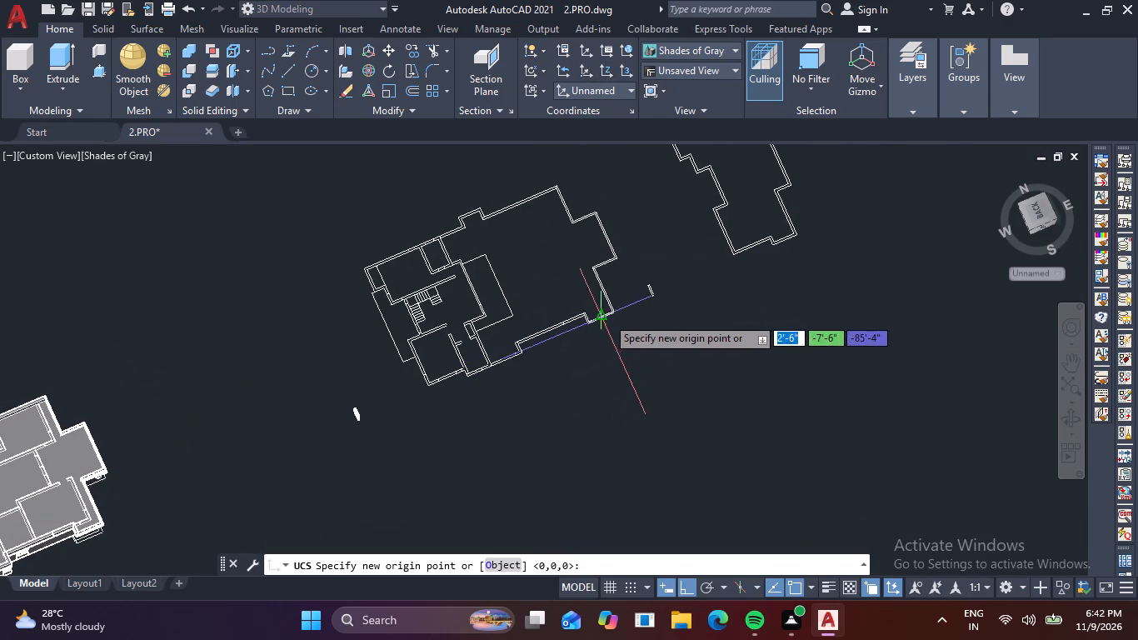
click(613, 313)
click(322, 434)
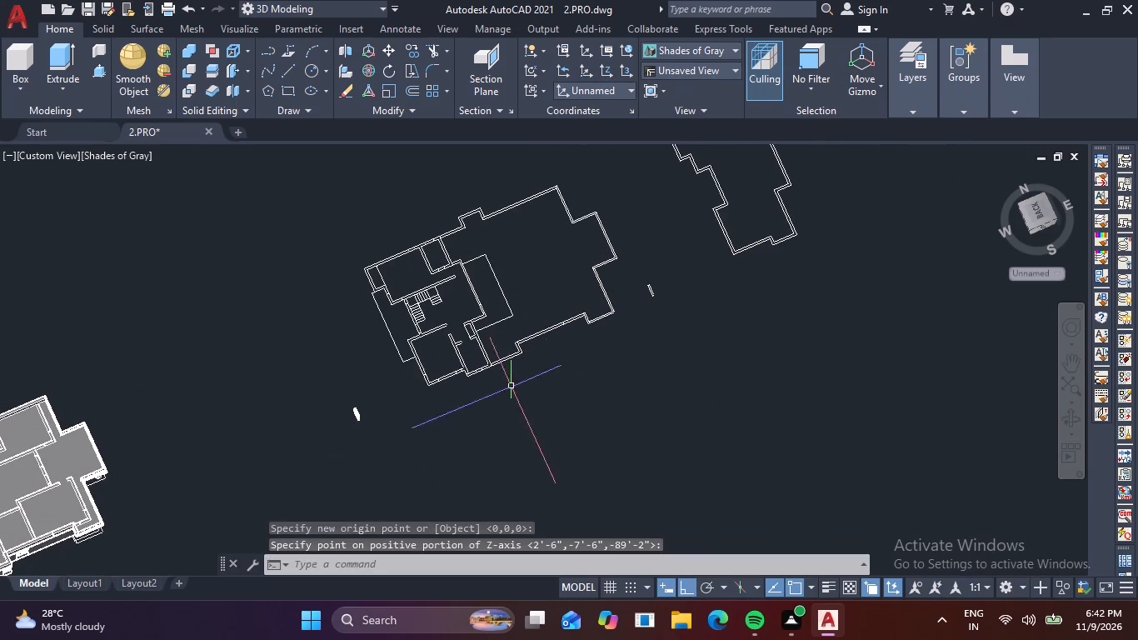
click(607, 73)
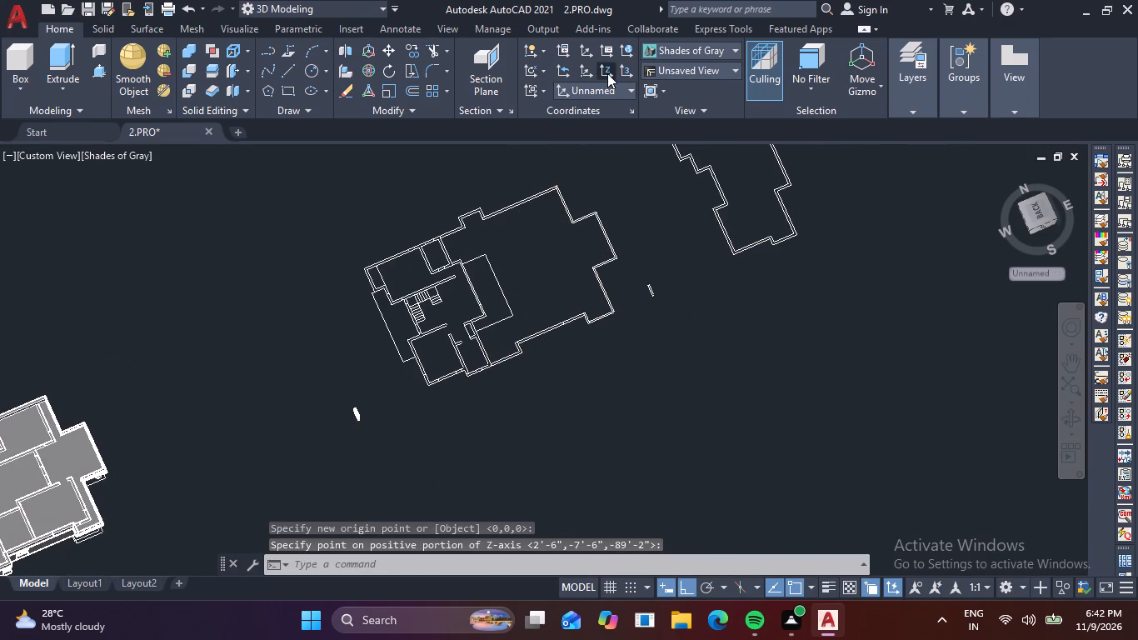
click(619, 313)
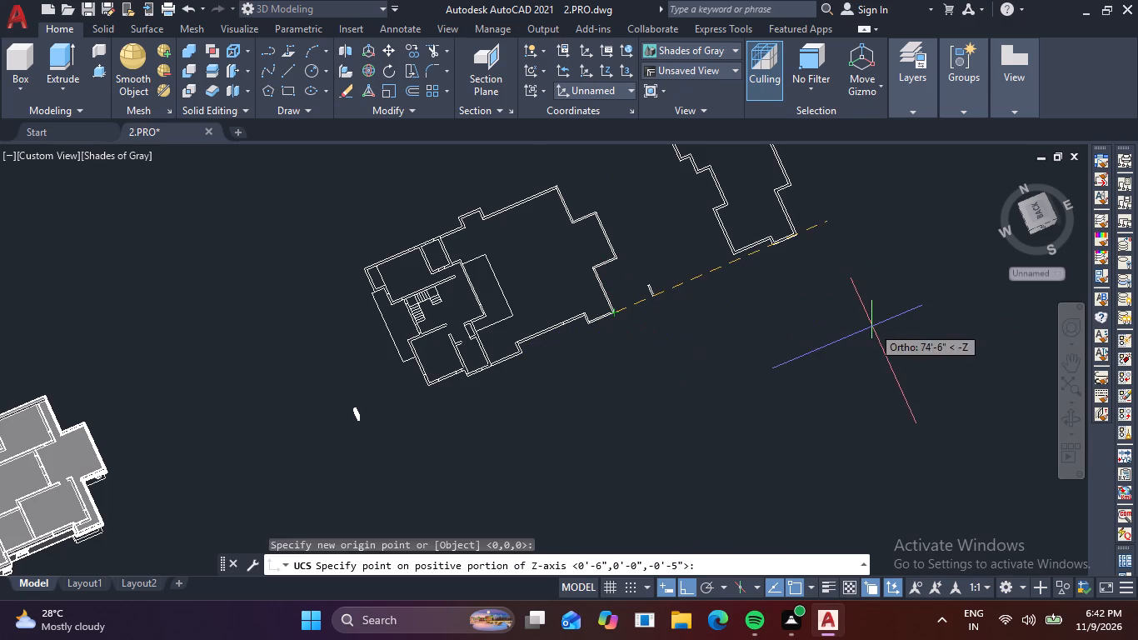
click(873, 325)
Show the grid and set the UCS origin at the middle floor plan's outer corner, with the Z axis perpendicular to the plan.
scroll(743, 312, down, 1)
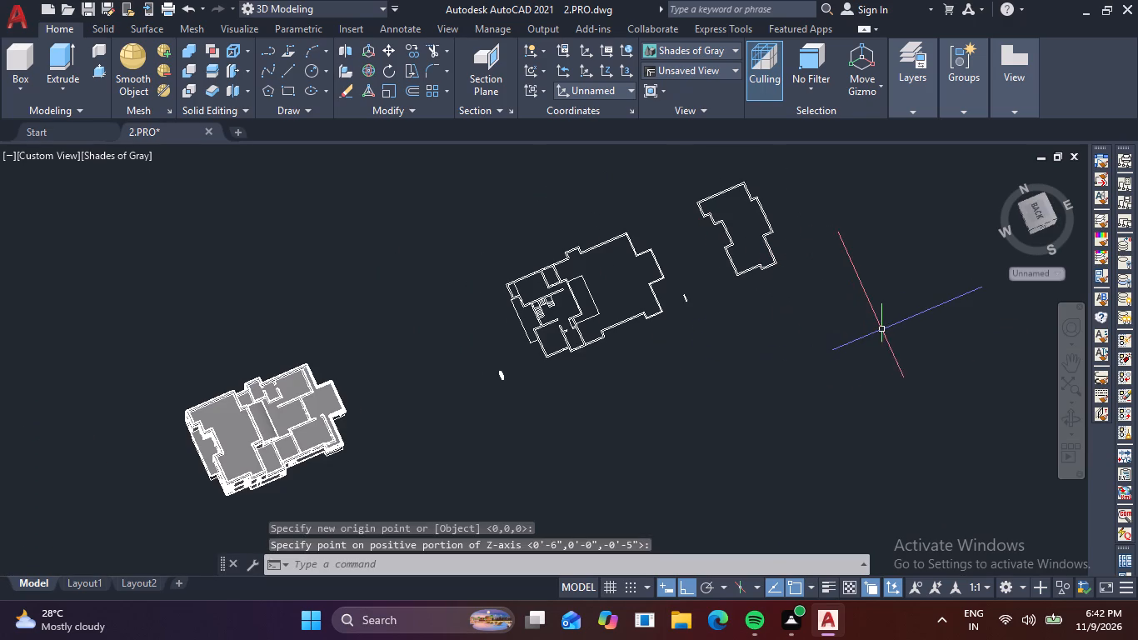
shift+middle_drag(886, 328, 827, 430)
middle_drag(829, 422, 780, 343)
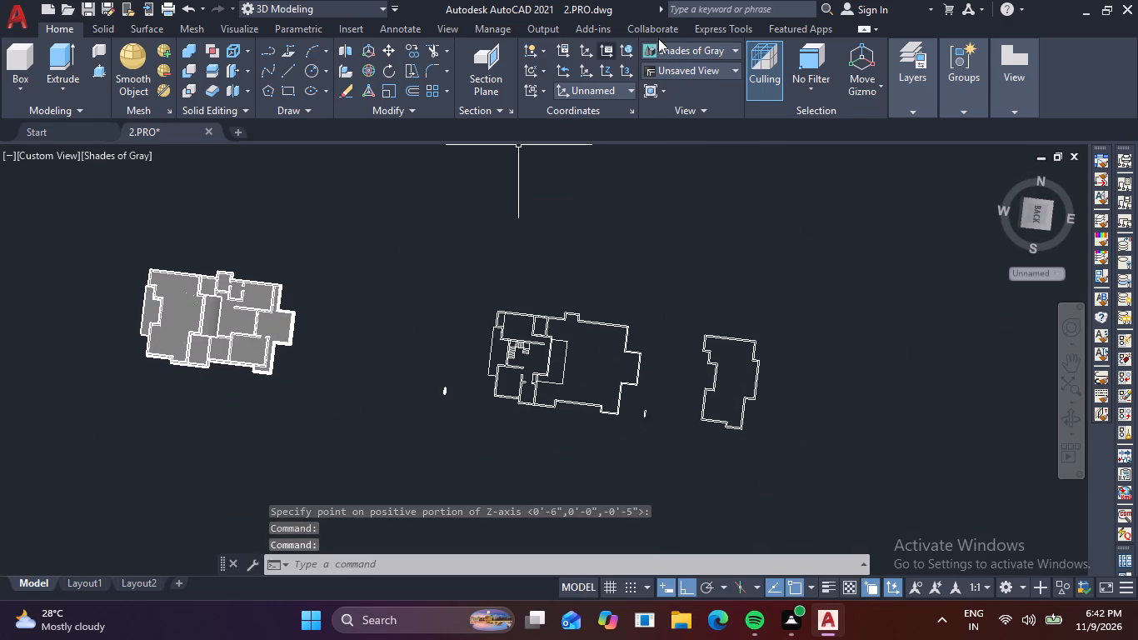
drag(605, 70, 603, 82)
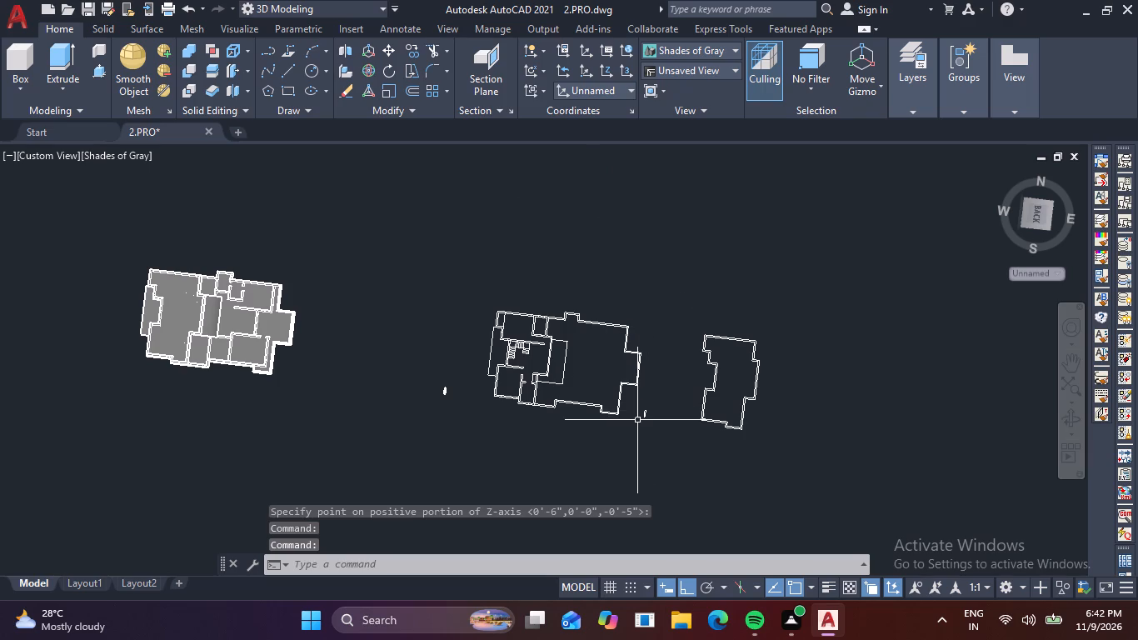
click(603, 76)
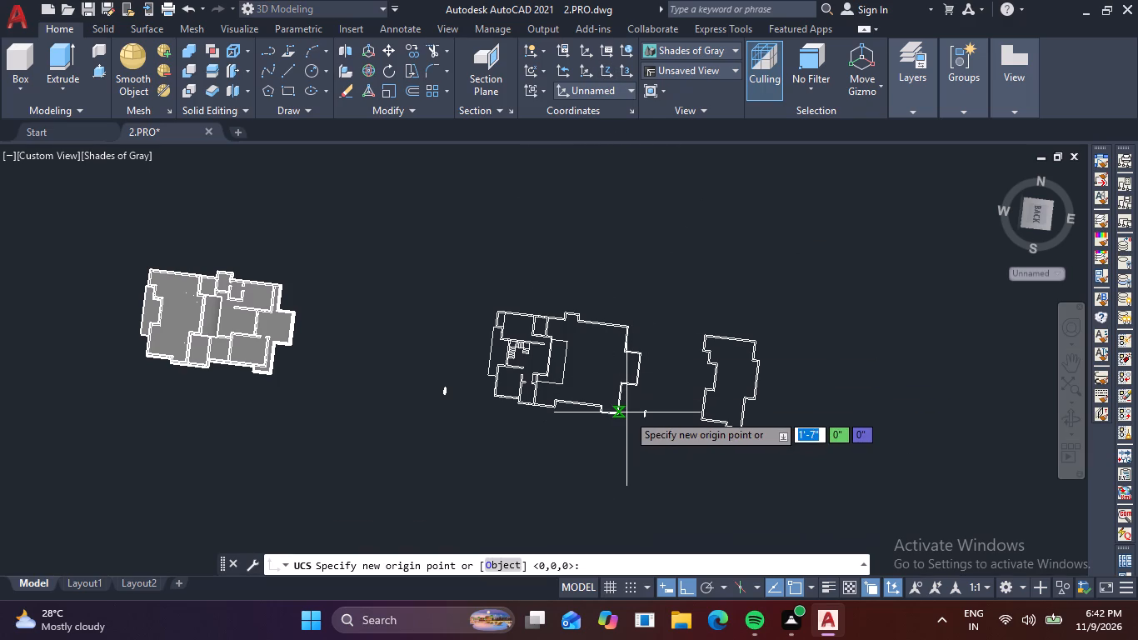
key(F7)
click(622, 411)
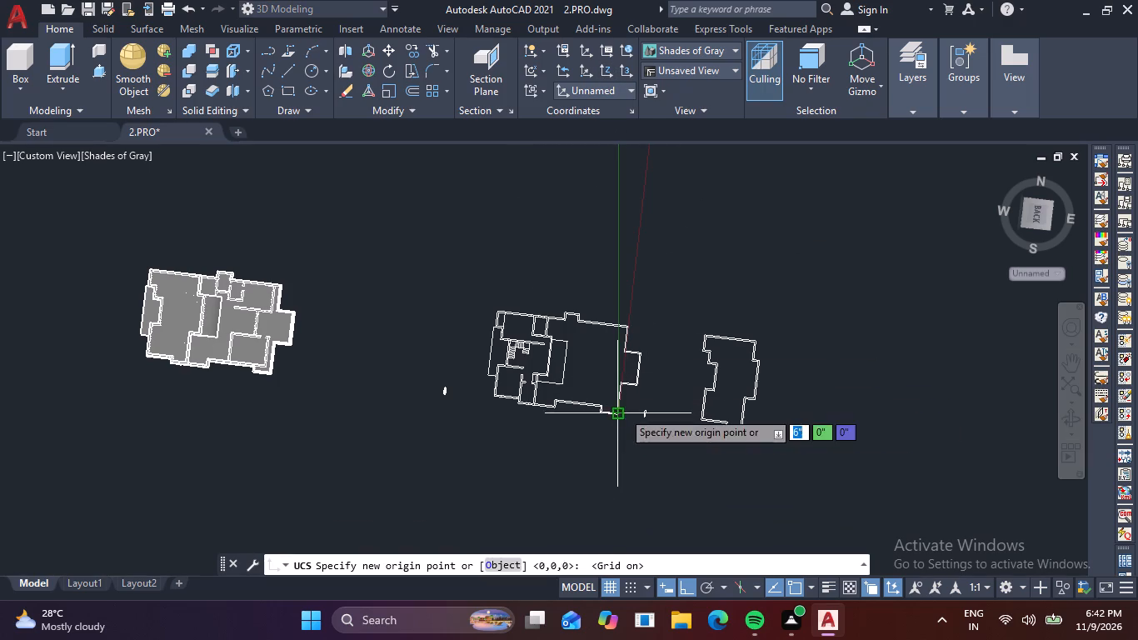
click(622, 168)
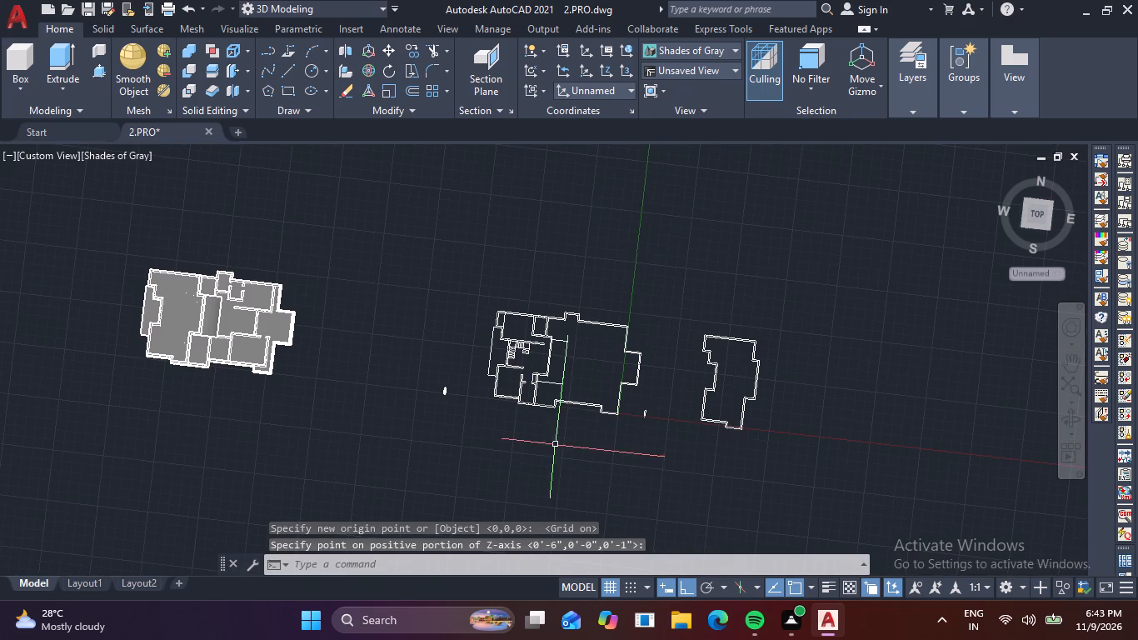
Presspull the inner L-shaped ground outline around the building's corner window to a 4-inch-thick slab.
click(1041, 207)
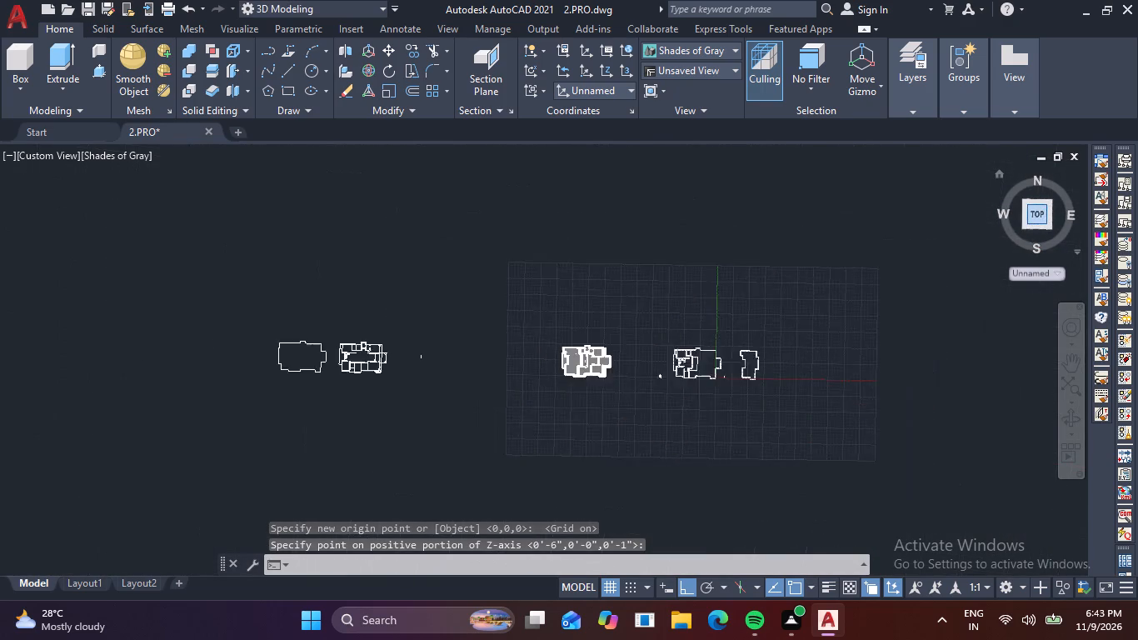
scroll(669, 359, up, 3)
scroll(462, 467, up, 4)
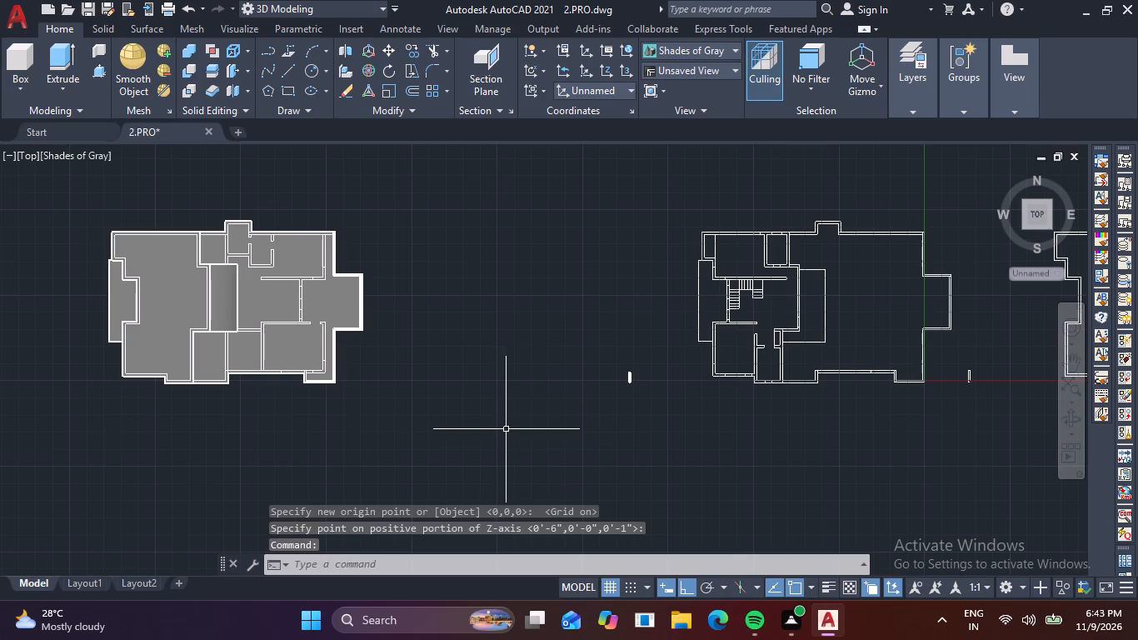
shift+middle_drag(493, 432, 485, 322)
middle_drag(360, 282, 377, 390)
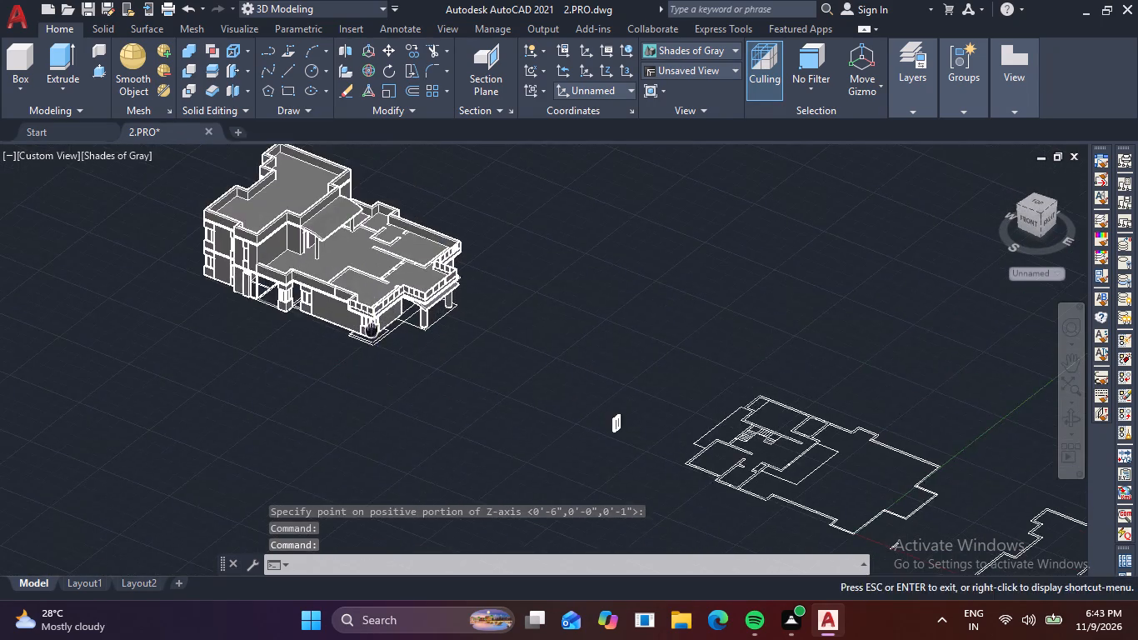
scroll(367, 324, up, 7)
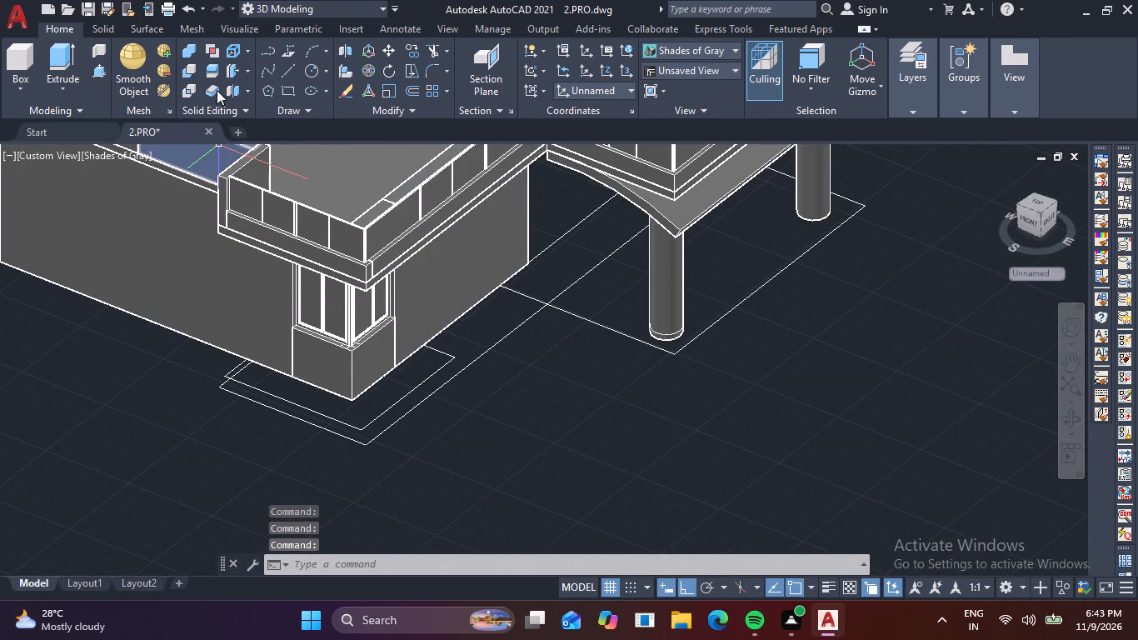
click(97, 72)
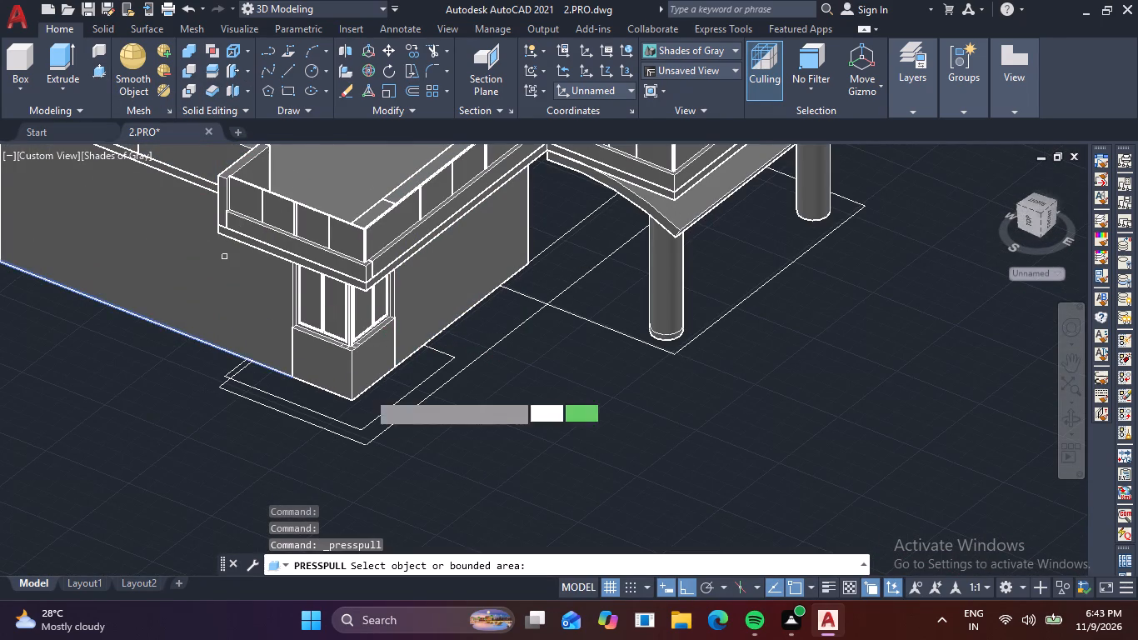
click(358, 417)
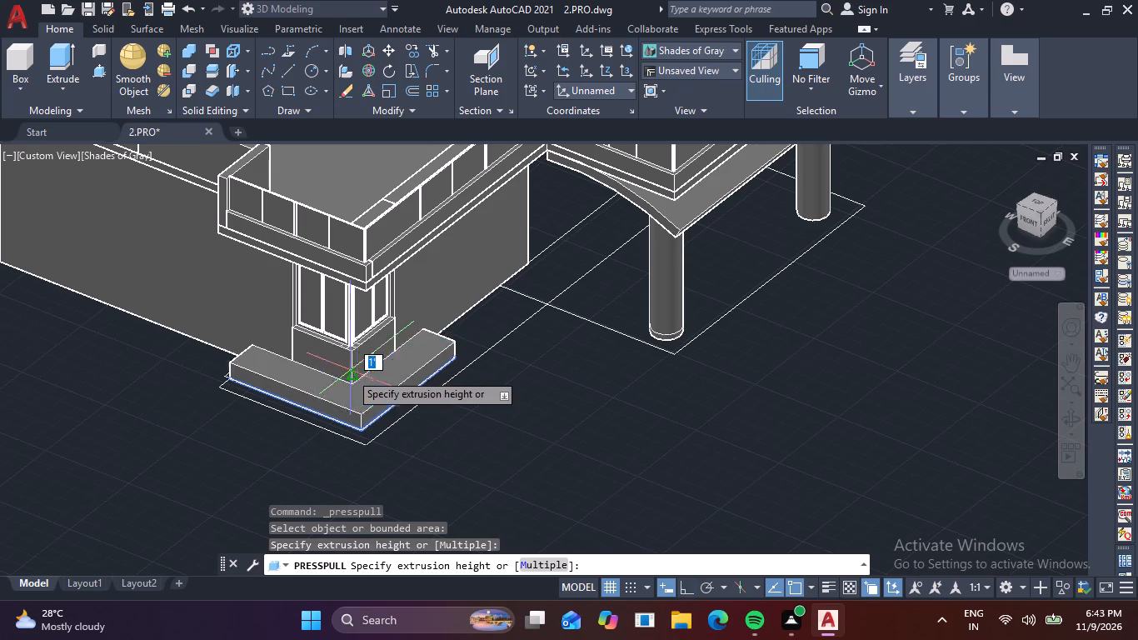
key(4)
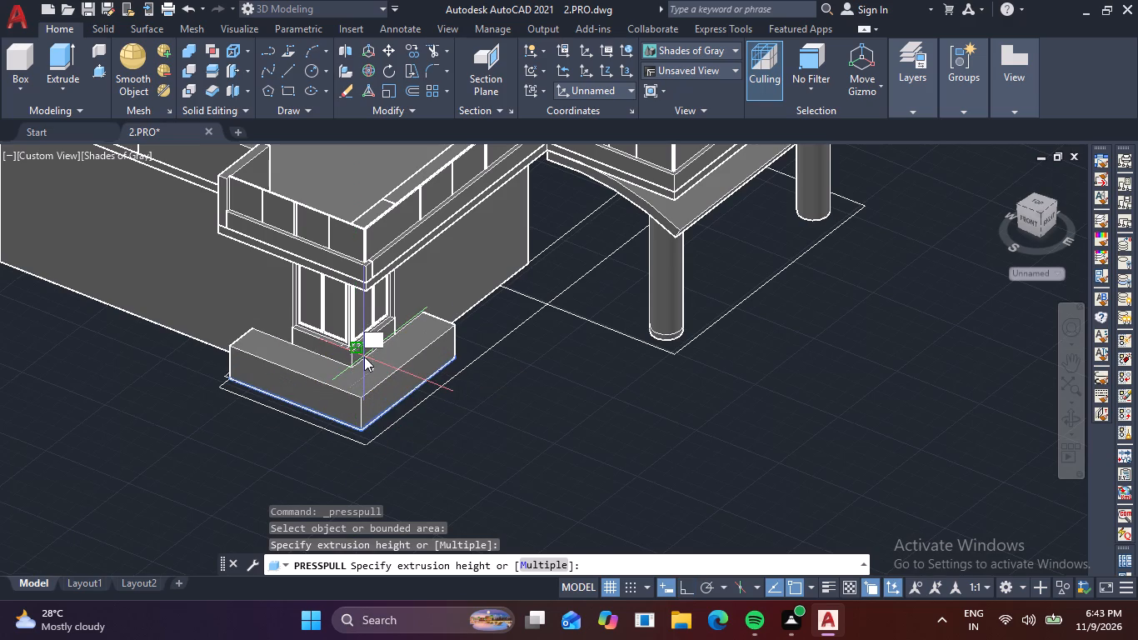
key(Return)
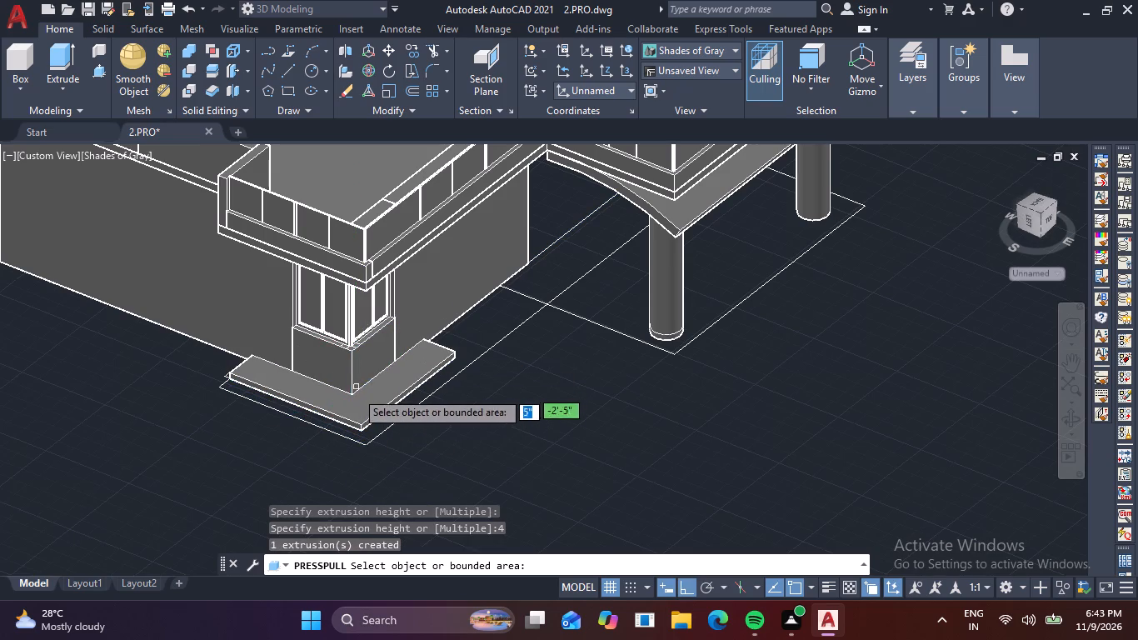
key(Escape)
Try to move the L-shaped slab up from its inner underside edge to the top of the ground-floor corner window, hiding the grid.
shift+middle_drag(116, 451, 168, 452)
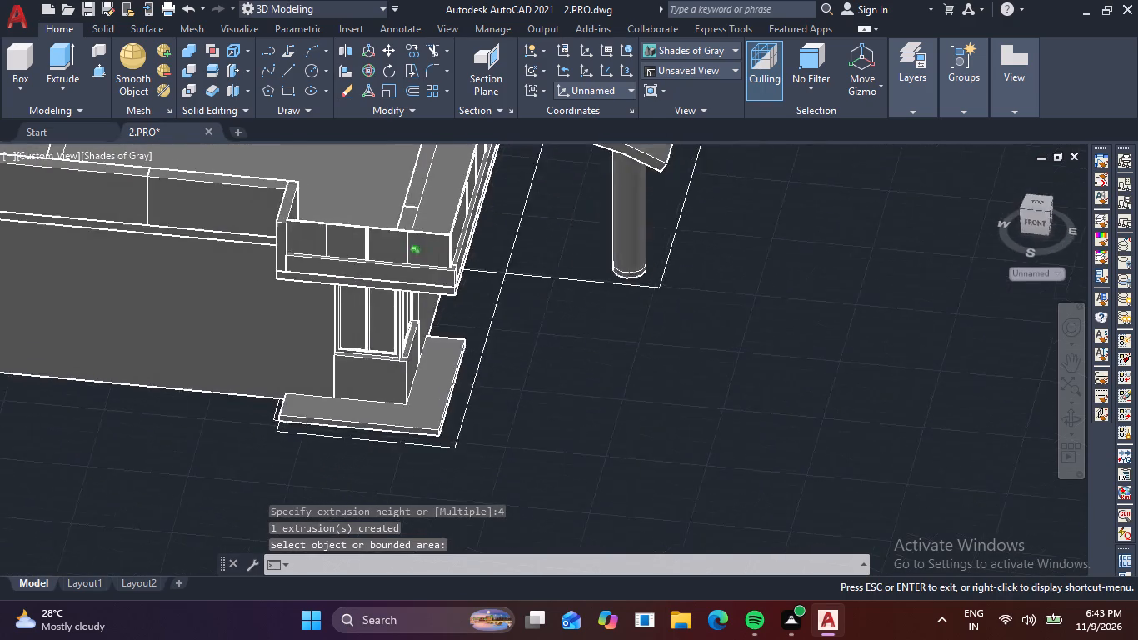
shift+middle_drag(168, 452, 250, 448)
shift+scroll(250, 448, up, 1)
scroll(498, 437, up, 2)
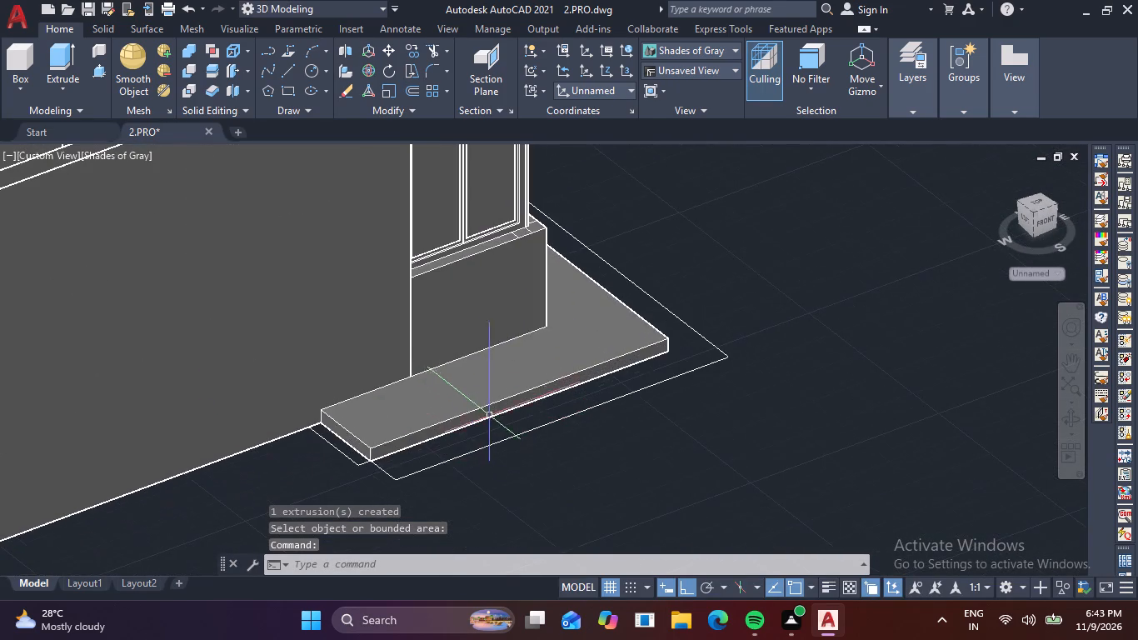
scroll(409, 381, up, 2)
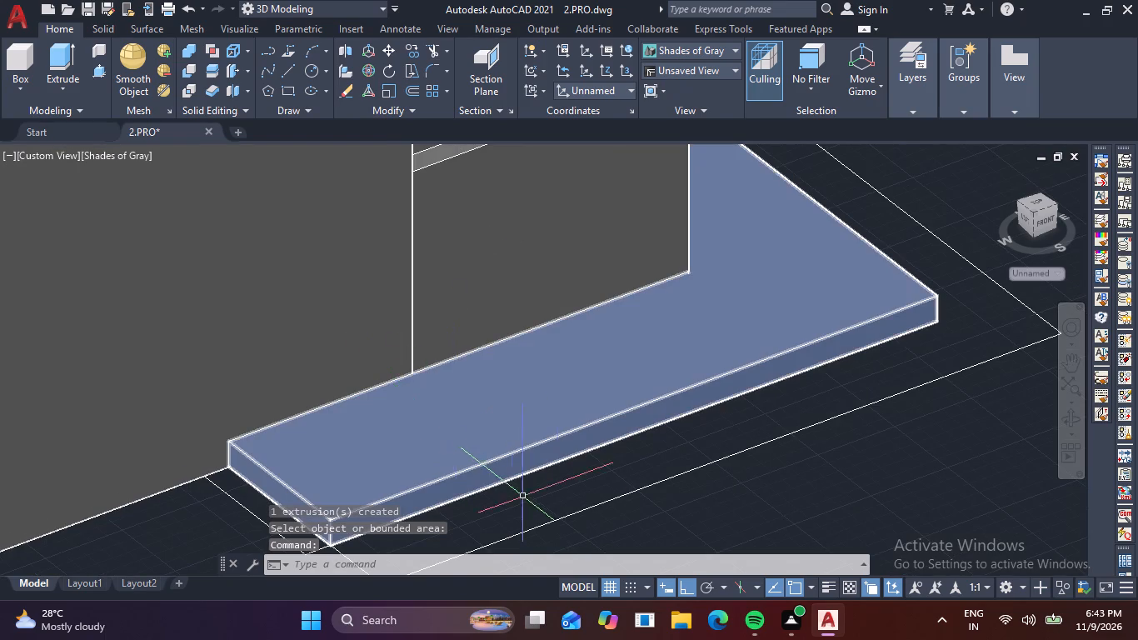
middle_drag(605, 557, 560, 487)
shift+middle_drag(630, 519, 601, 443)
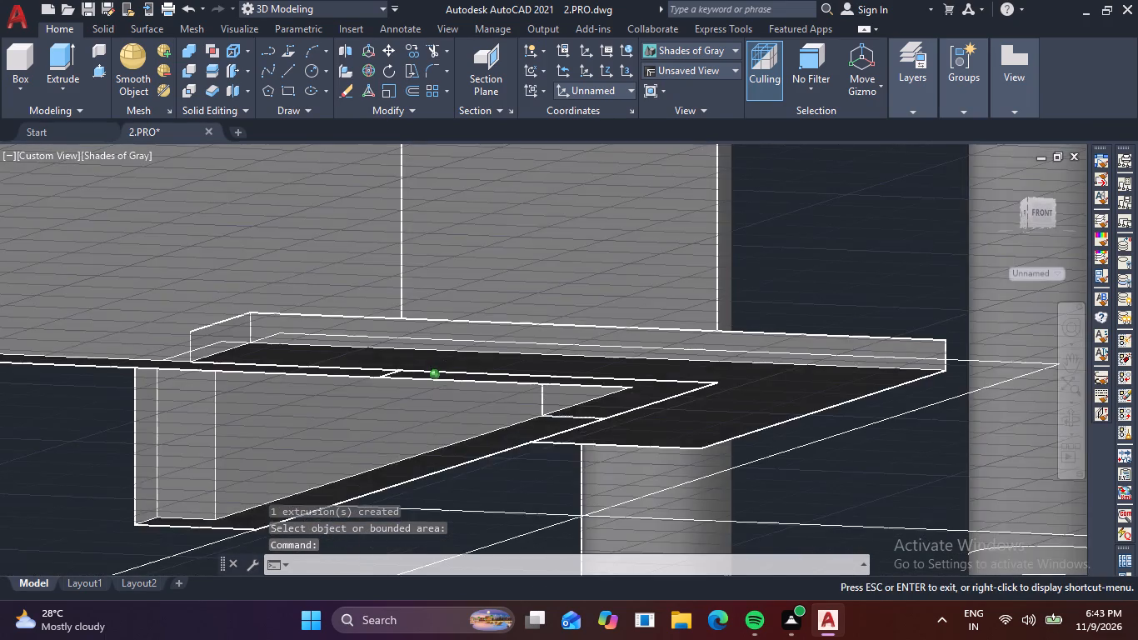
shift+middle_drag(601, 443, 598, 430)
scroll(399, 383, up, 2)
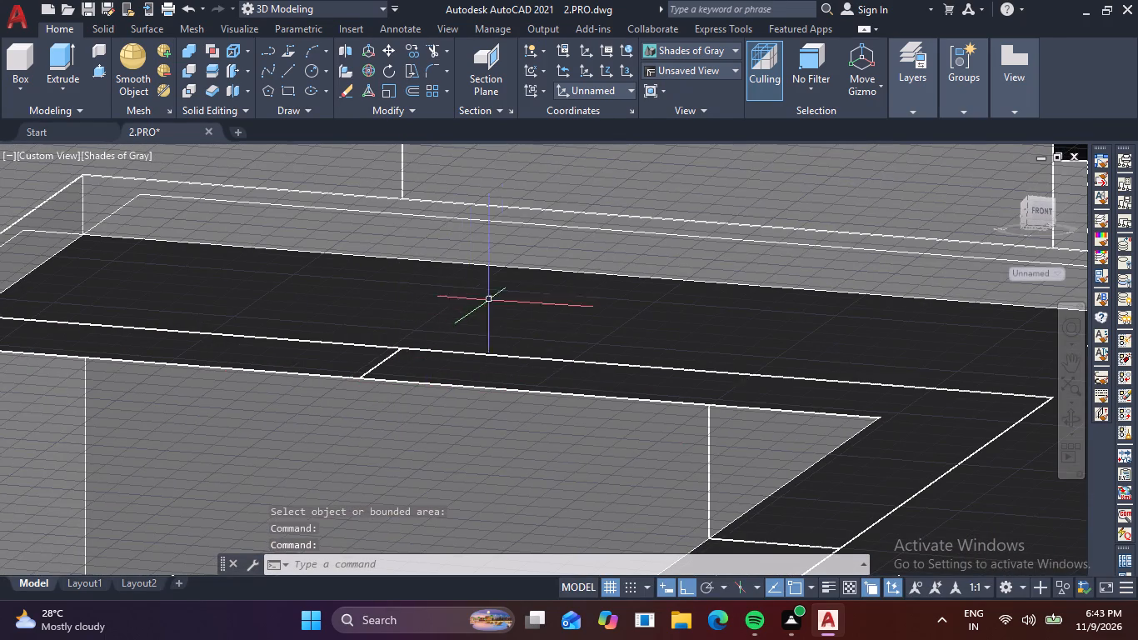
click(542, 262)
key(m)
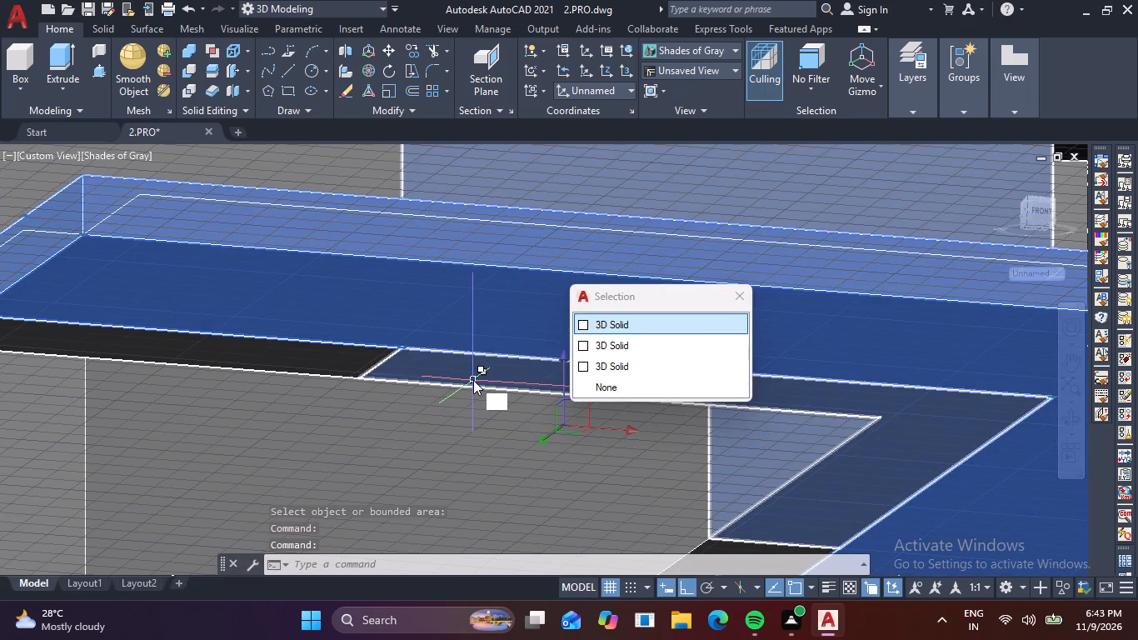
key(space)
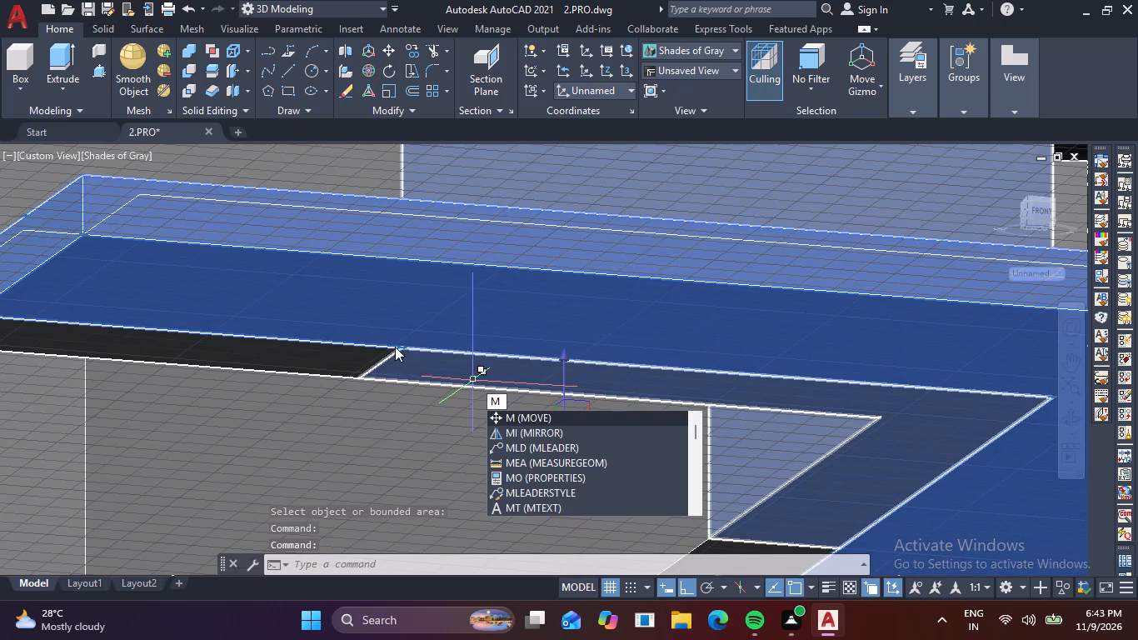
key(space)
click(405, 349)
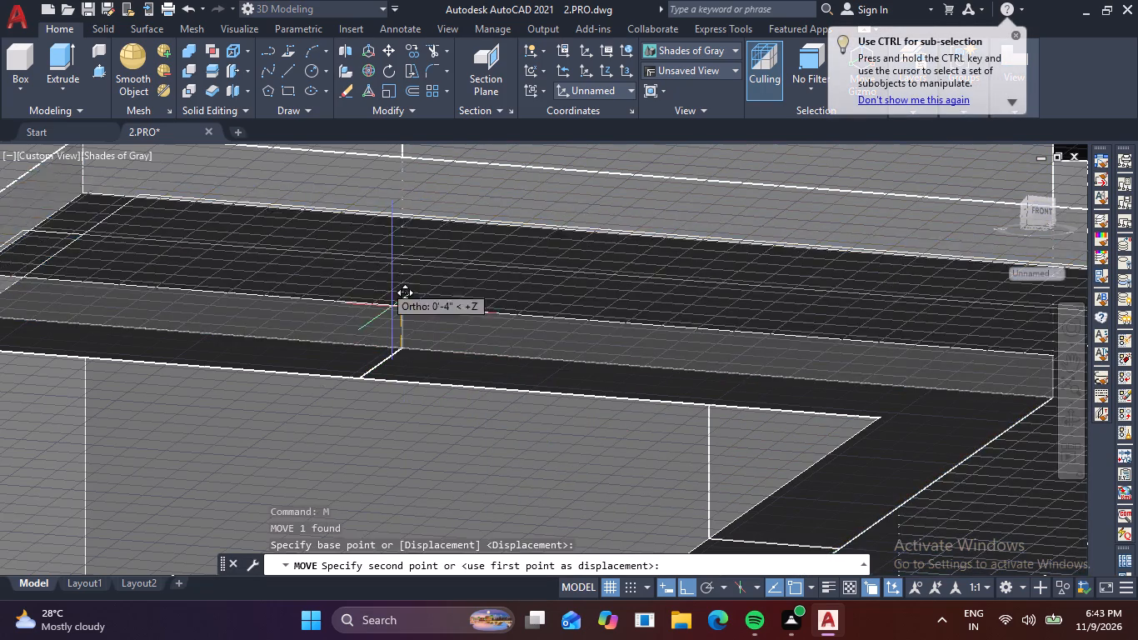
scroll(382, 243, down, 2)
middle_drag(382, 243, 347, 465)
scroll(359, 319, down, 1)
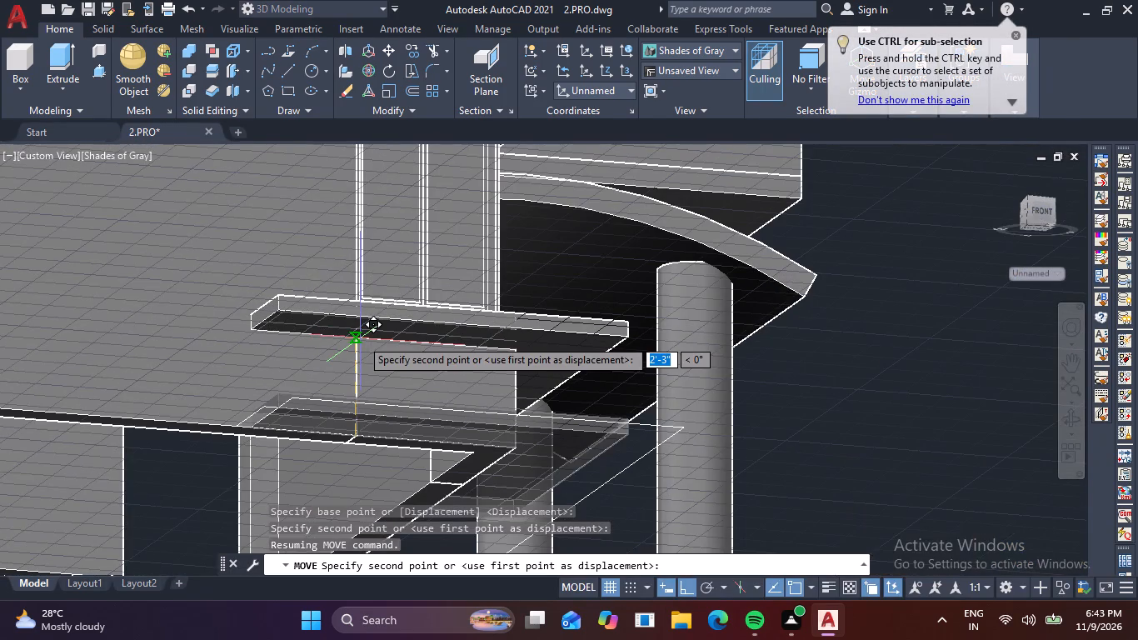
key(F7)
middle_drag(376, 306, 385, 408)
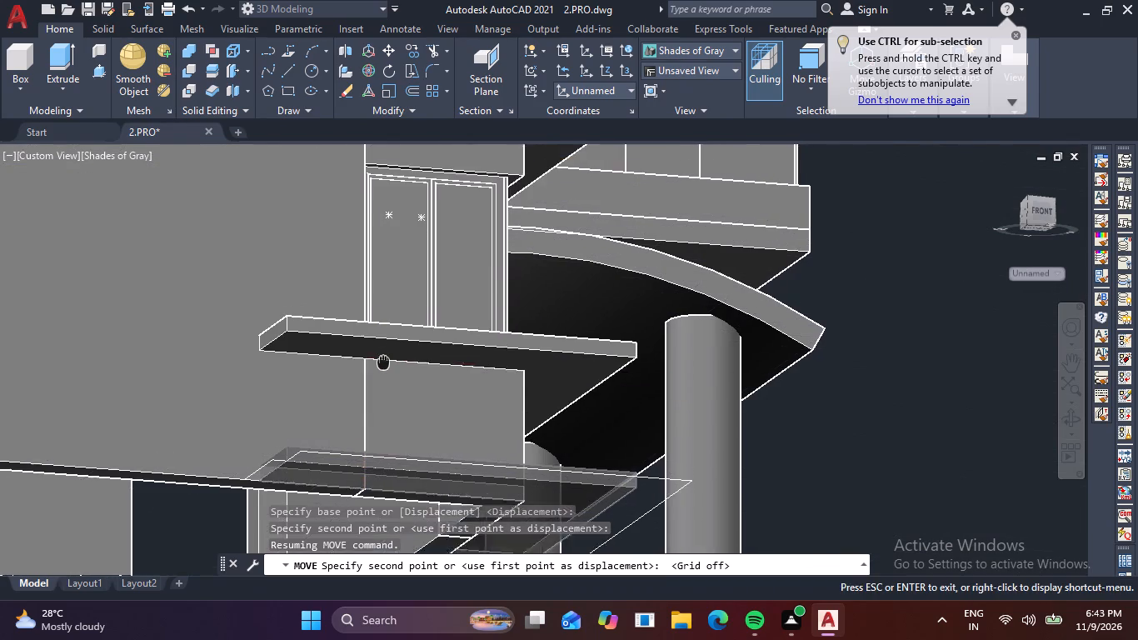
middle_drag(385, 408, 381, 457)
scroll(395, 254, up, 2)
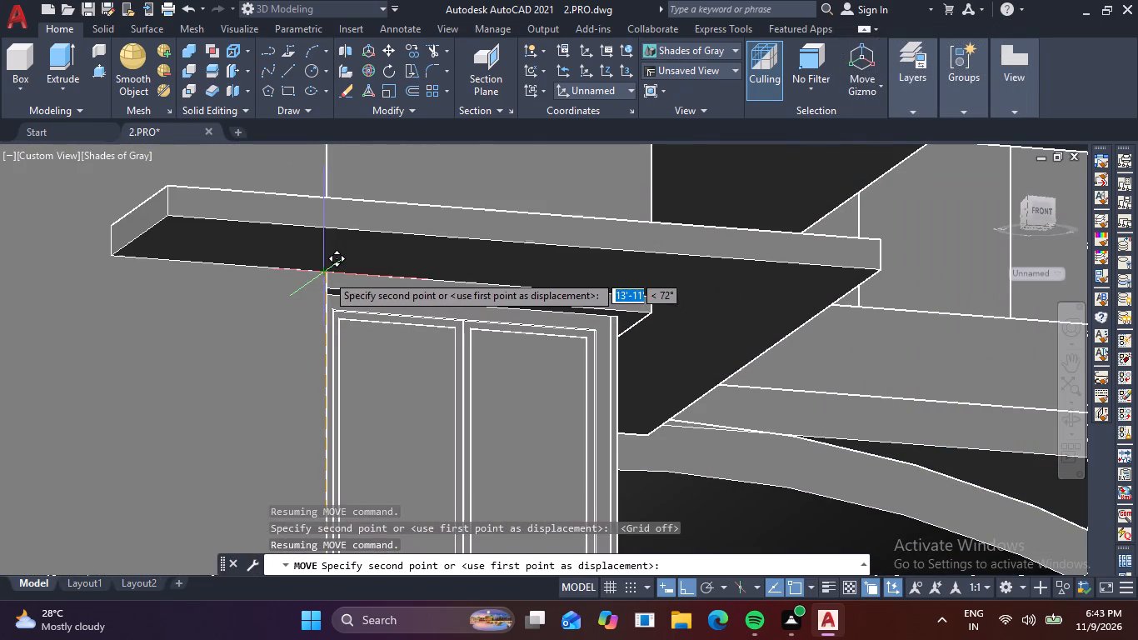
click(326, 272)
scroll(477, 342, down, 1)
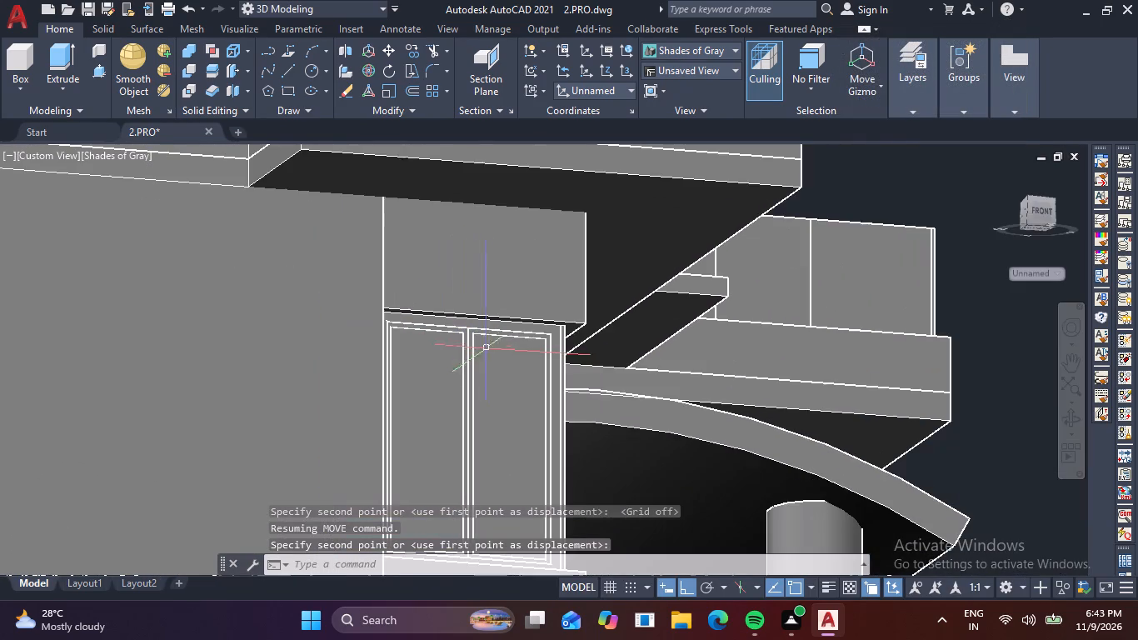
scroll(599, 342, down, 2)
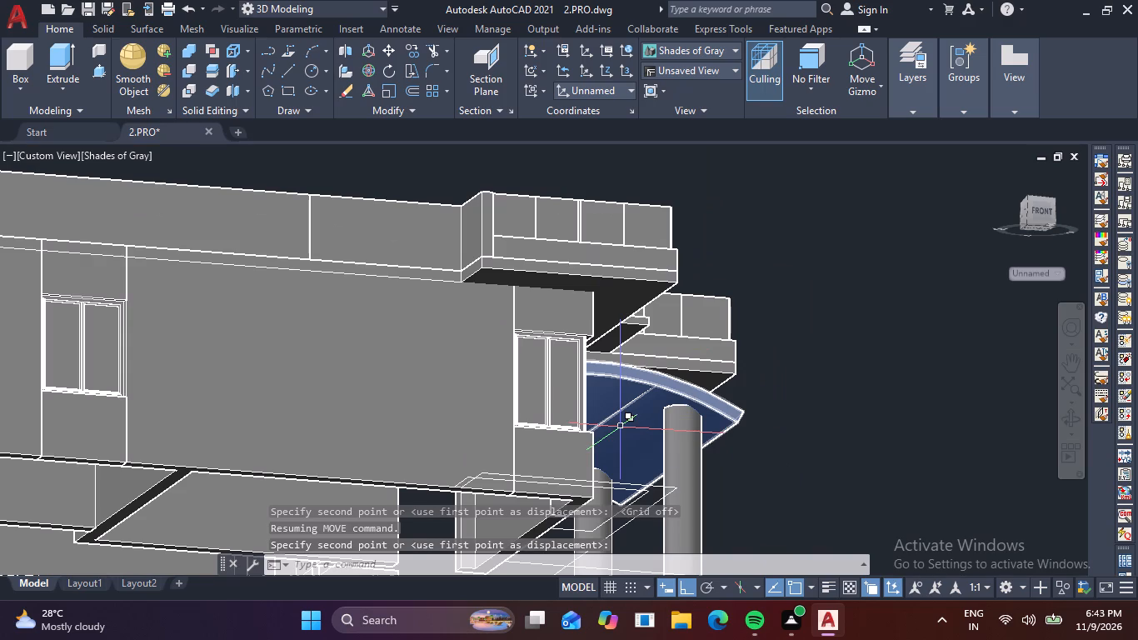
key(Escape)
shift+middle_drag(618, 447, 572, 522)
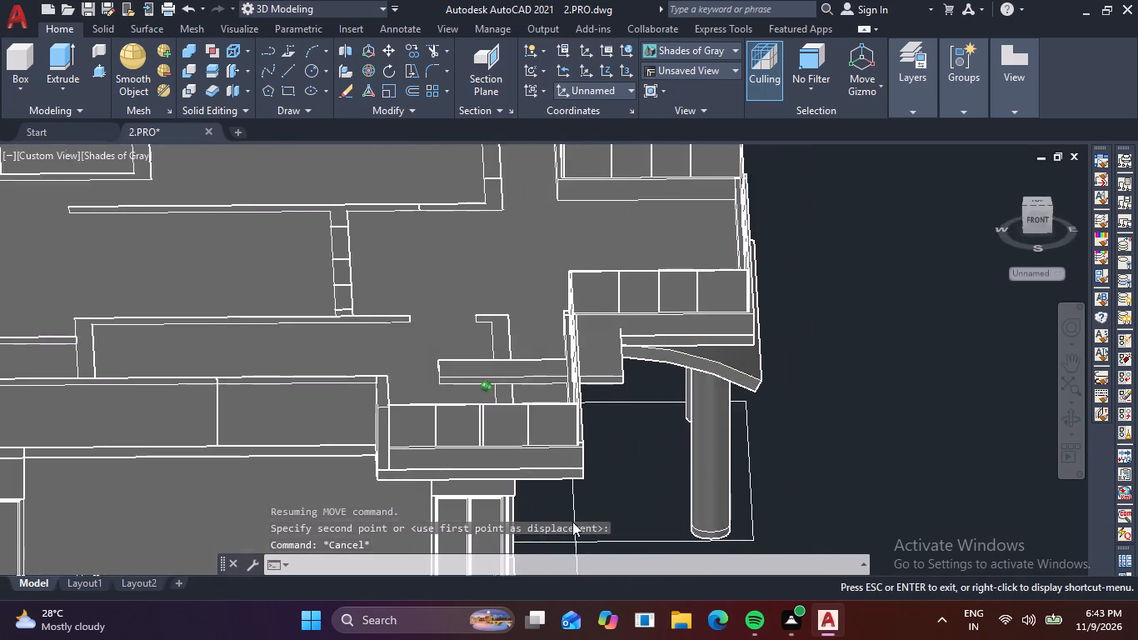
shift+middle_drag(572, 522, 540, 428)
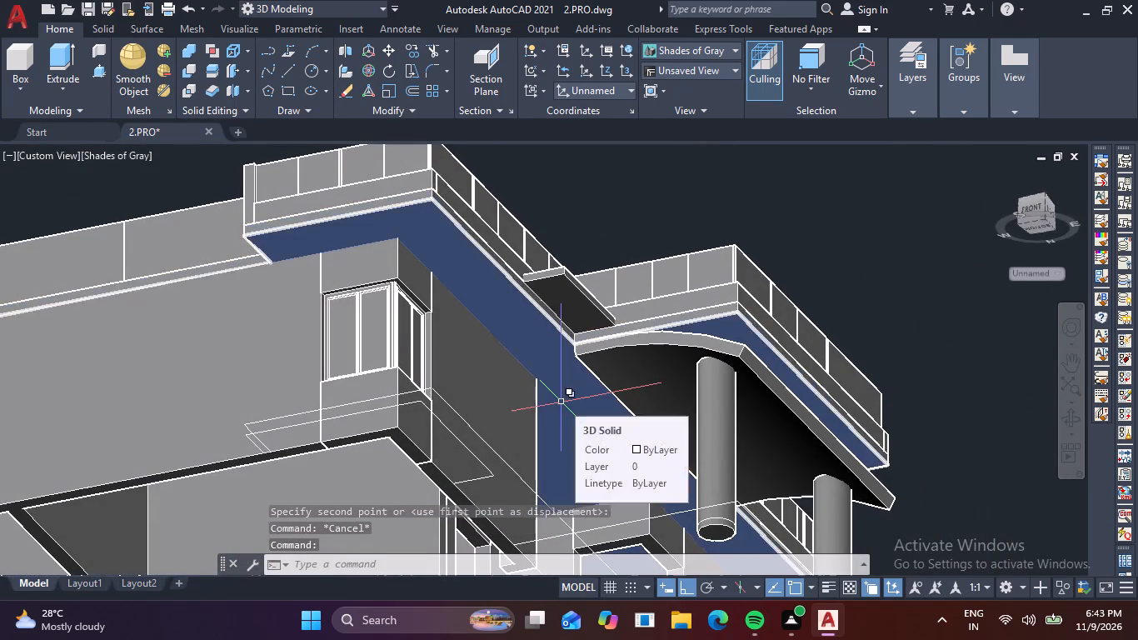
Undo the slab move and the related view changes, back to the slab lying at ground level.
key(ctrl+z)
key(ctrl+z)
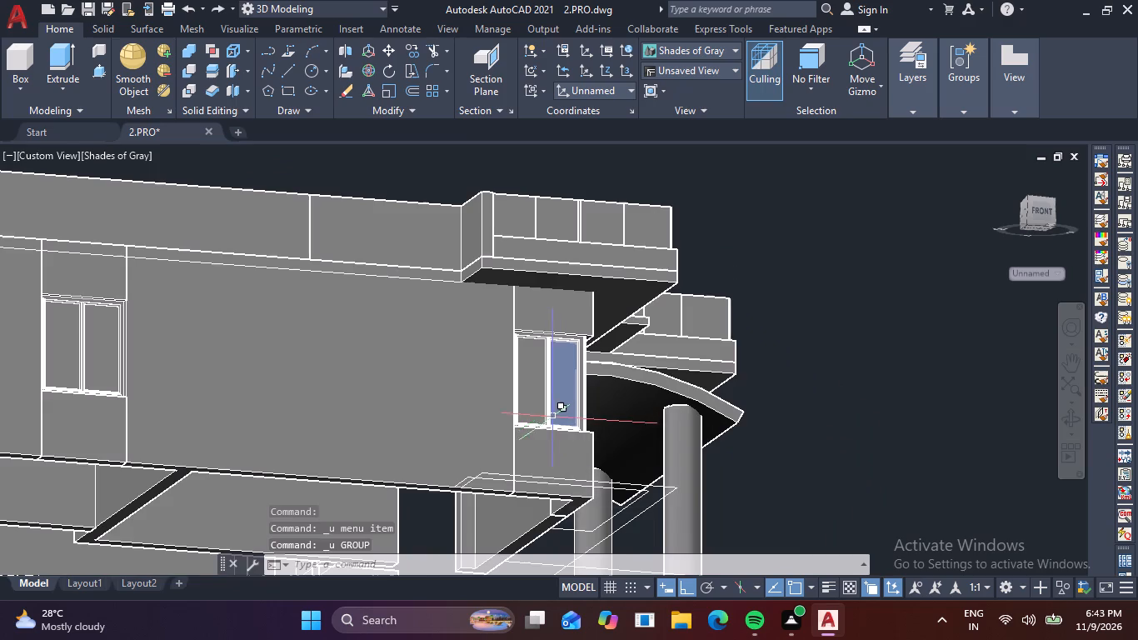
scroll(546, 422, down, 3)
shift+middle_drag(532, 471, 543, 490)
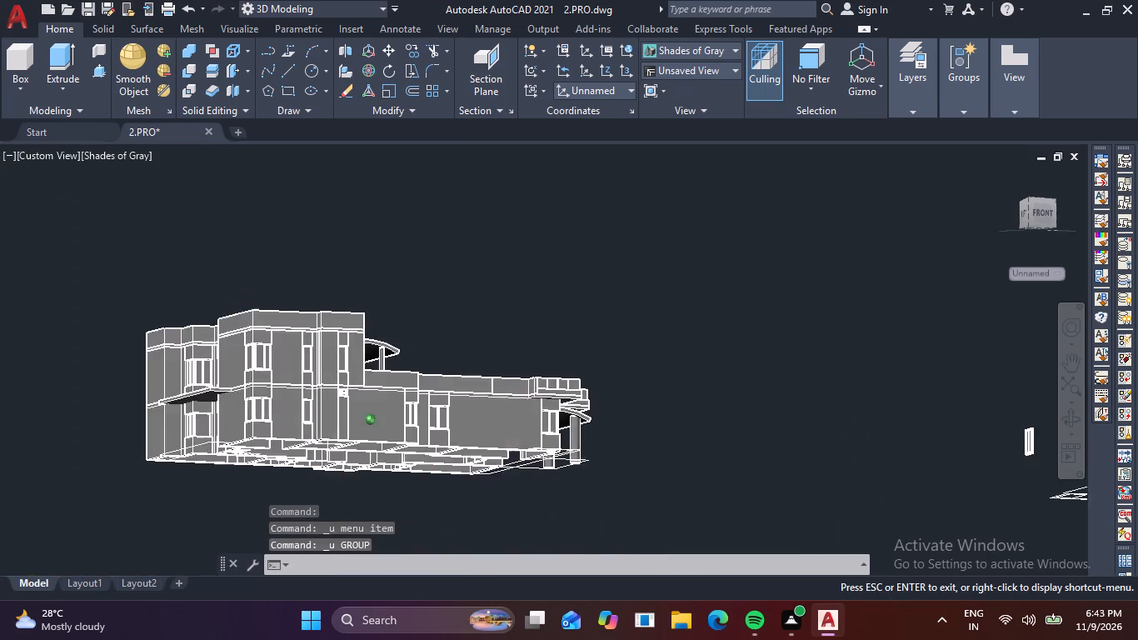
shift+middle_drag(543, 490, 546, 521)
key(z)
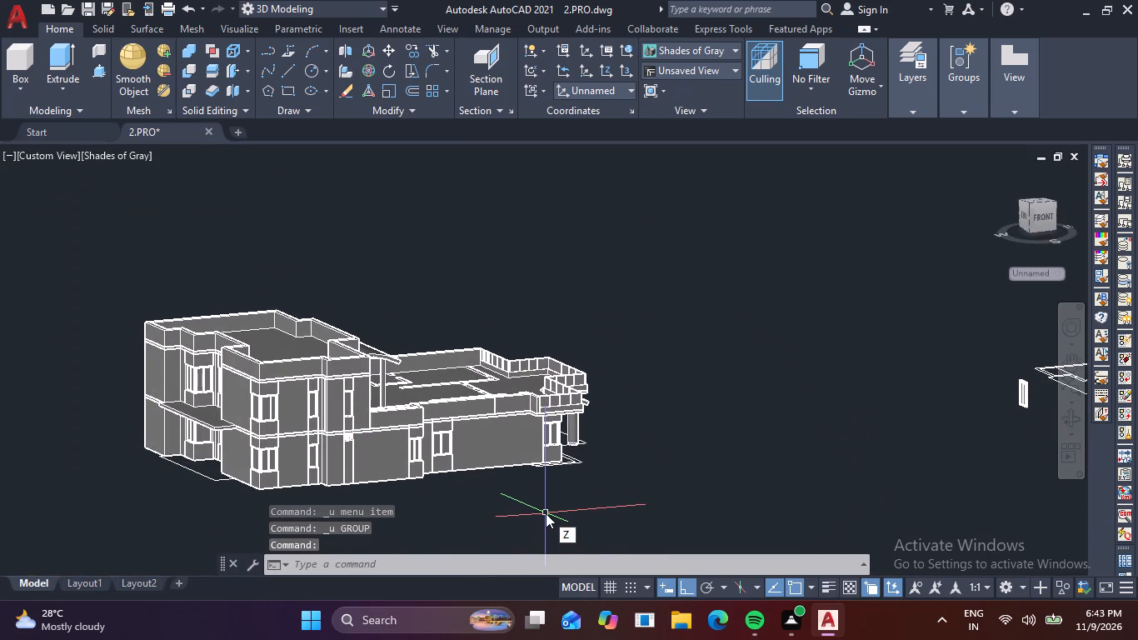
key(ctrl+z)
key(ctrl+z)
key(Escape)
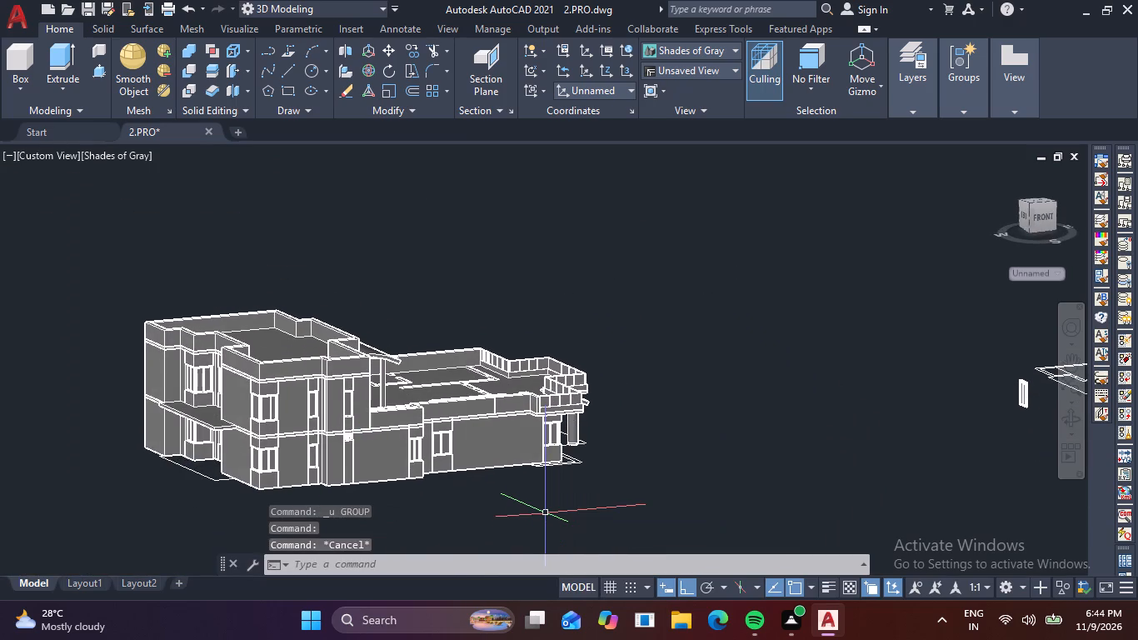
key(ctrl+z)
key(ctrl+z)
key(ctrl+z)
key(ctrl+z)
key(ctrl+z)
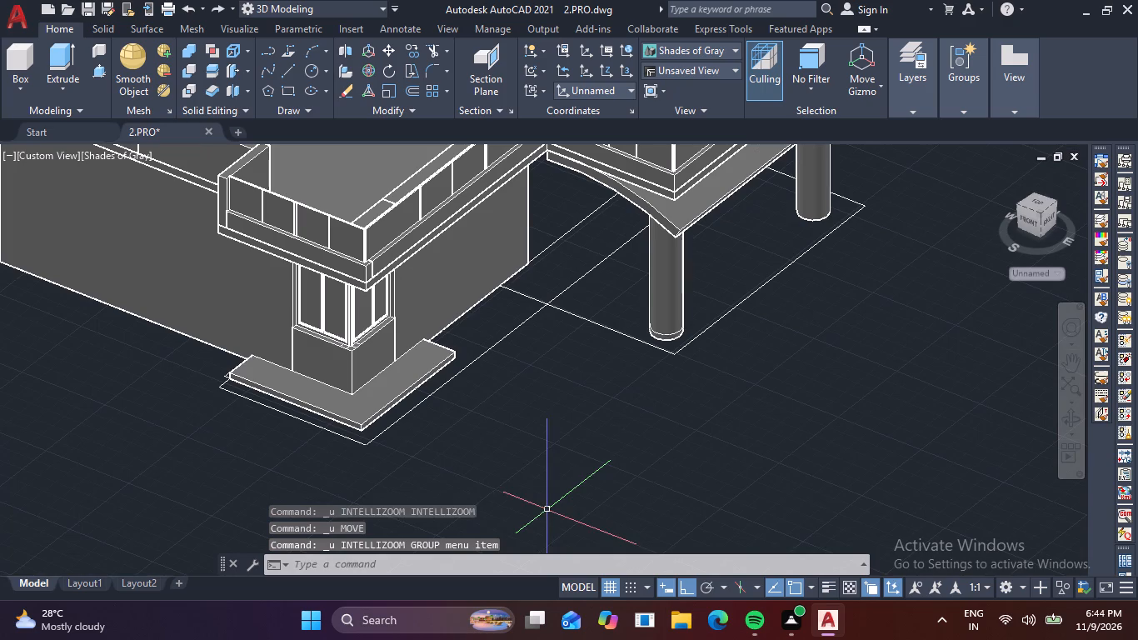
Move the L-shaped slab straight up about 7'-8" from its inner underside edge to just above the corner window, with the grid hidden.
click(347, 407)
scroll(254, 404, up, 3)
middle_drag(297, 378, 297, 382)
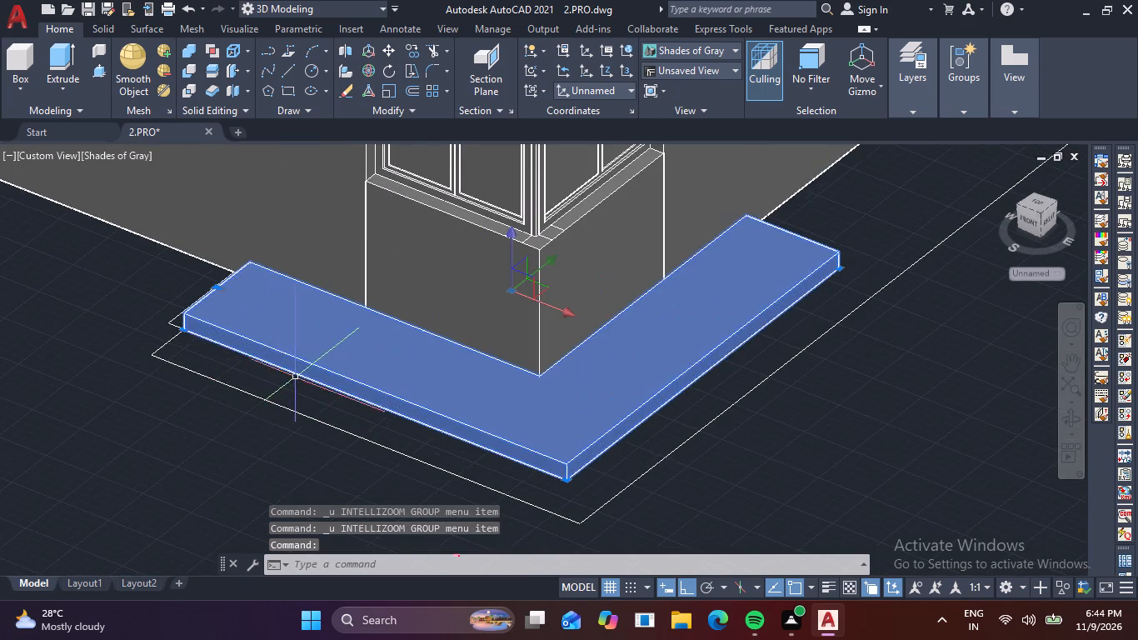
middle_drag(297, 382, 321, 519)
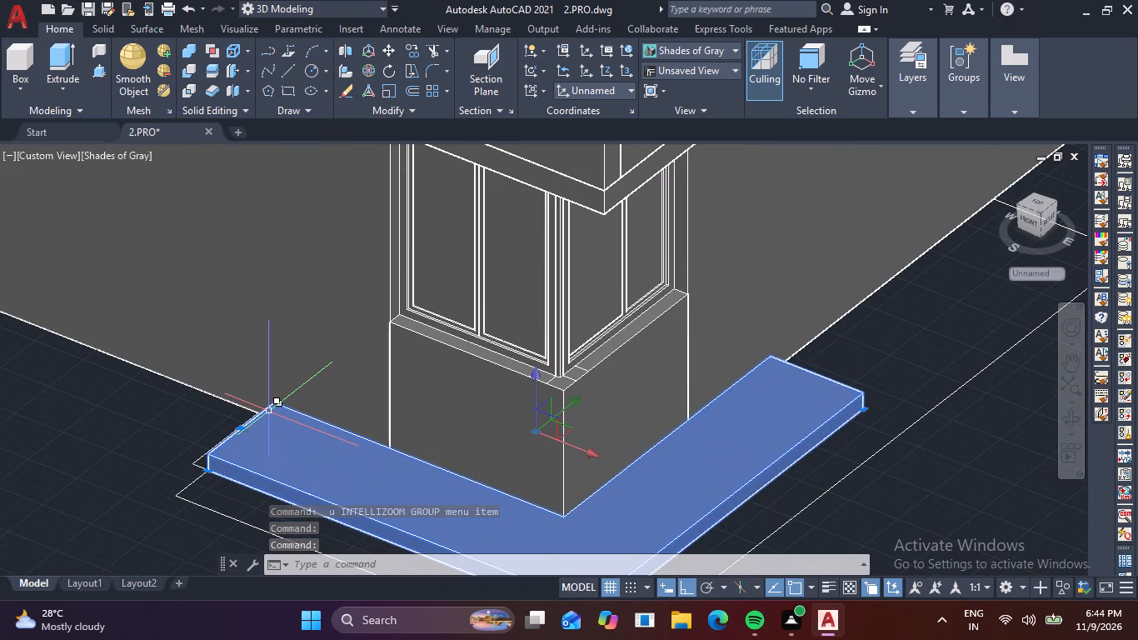
key(m)
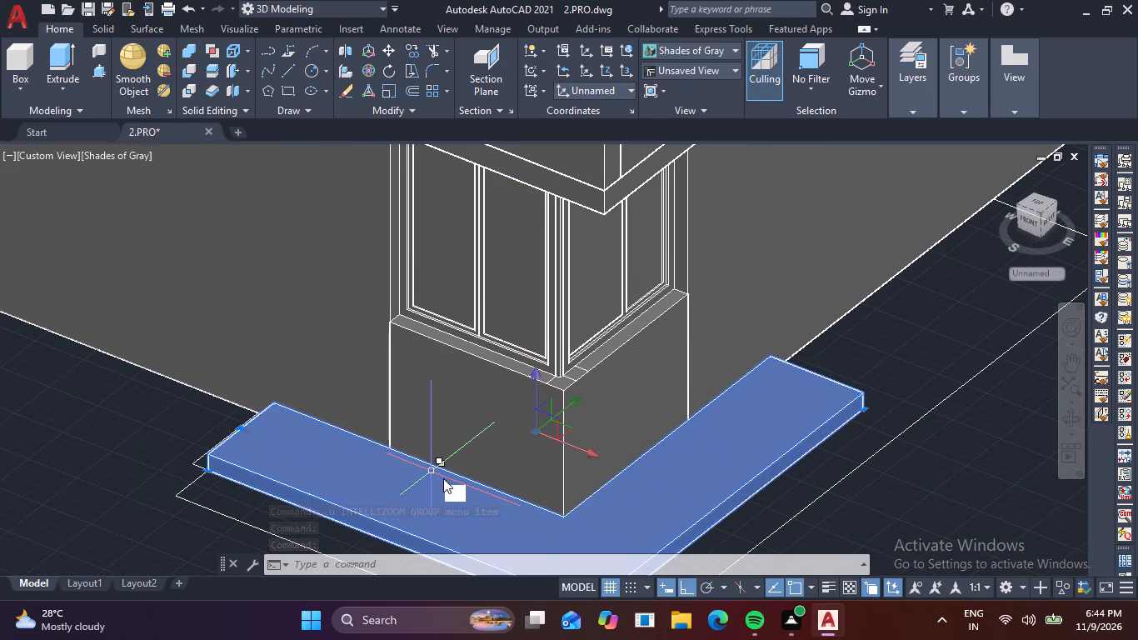
key(space)
shift+middle_drag(419, 510, 454, 399)
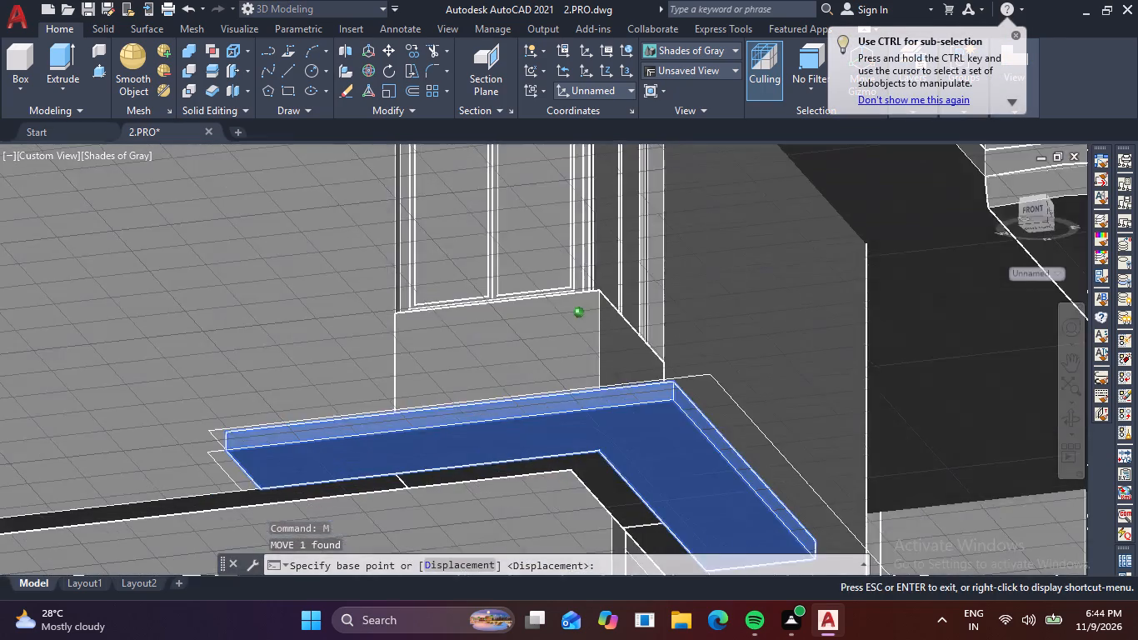
shift+middle_drag(454, 399, 454, 398)
scroll(396, 507, up, 2)
click(396, 432)
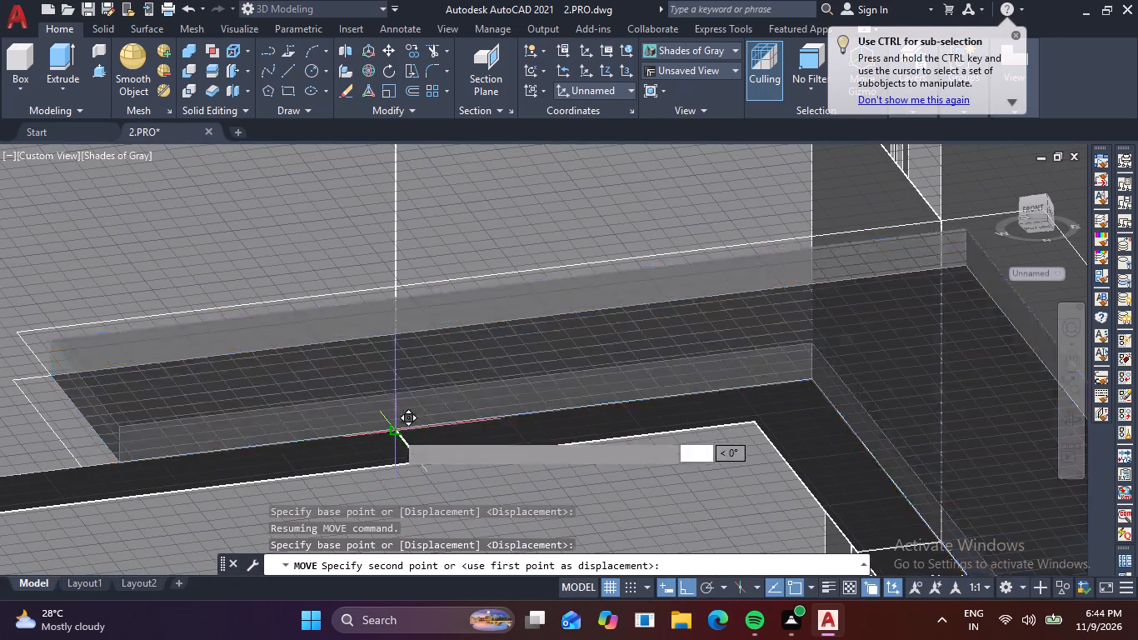
scroll(372, 308, down, 2)
middle_drag(371, 326, 357, 589)
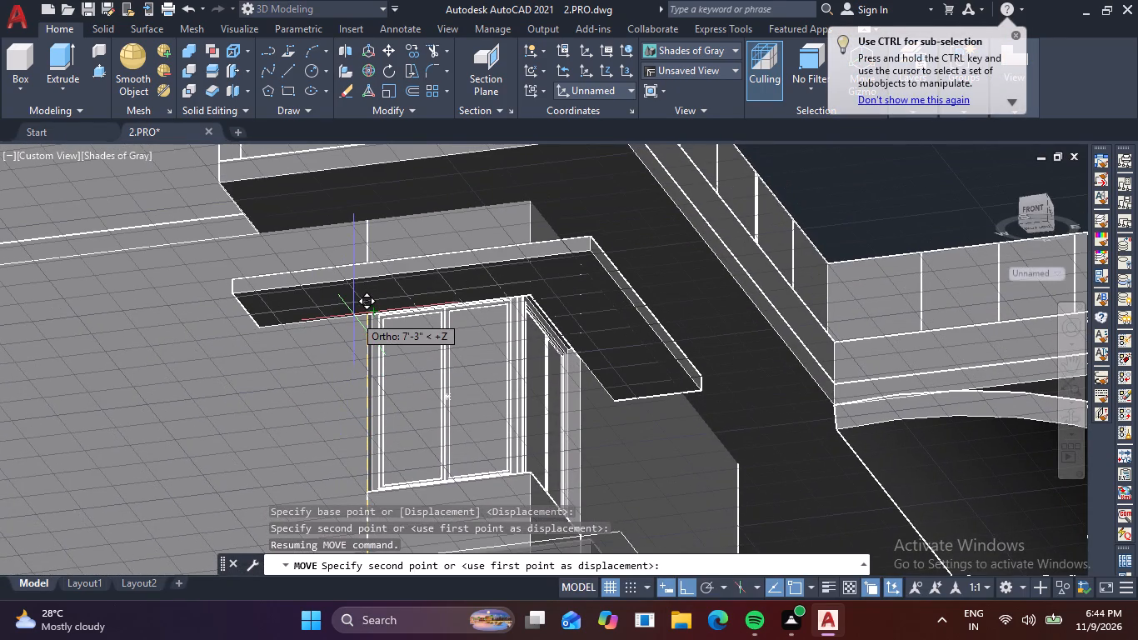
key(F7)
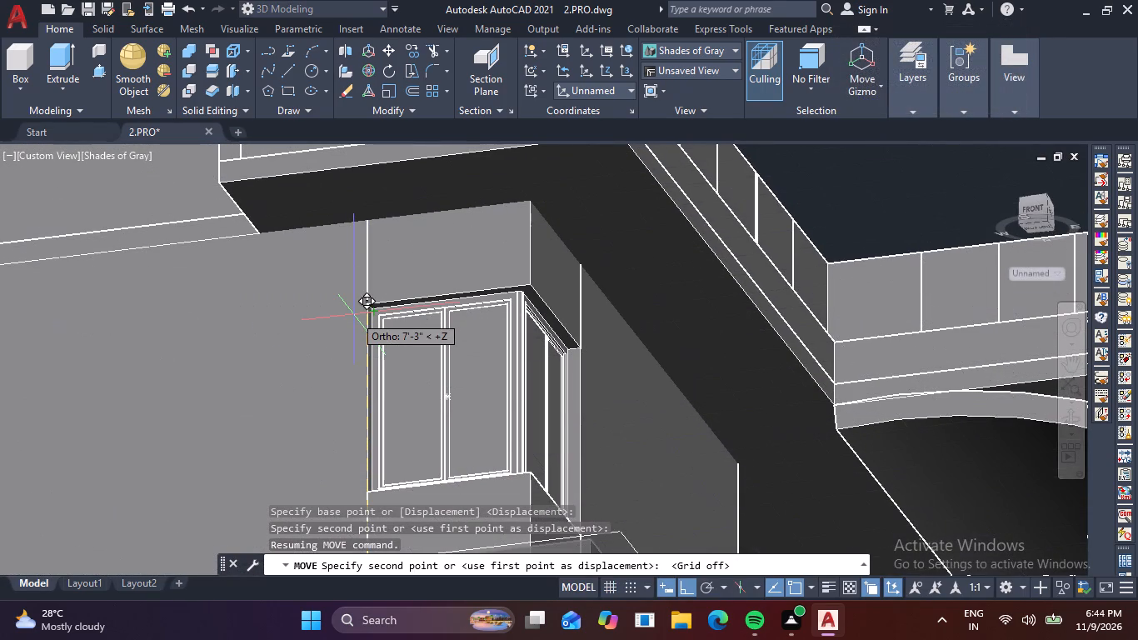
shift+middle_drag(357, 291, 367, 325)
scroll(382, 328, up, 1)
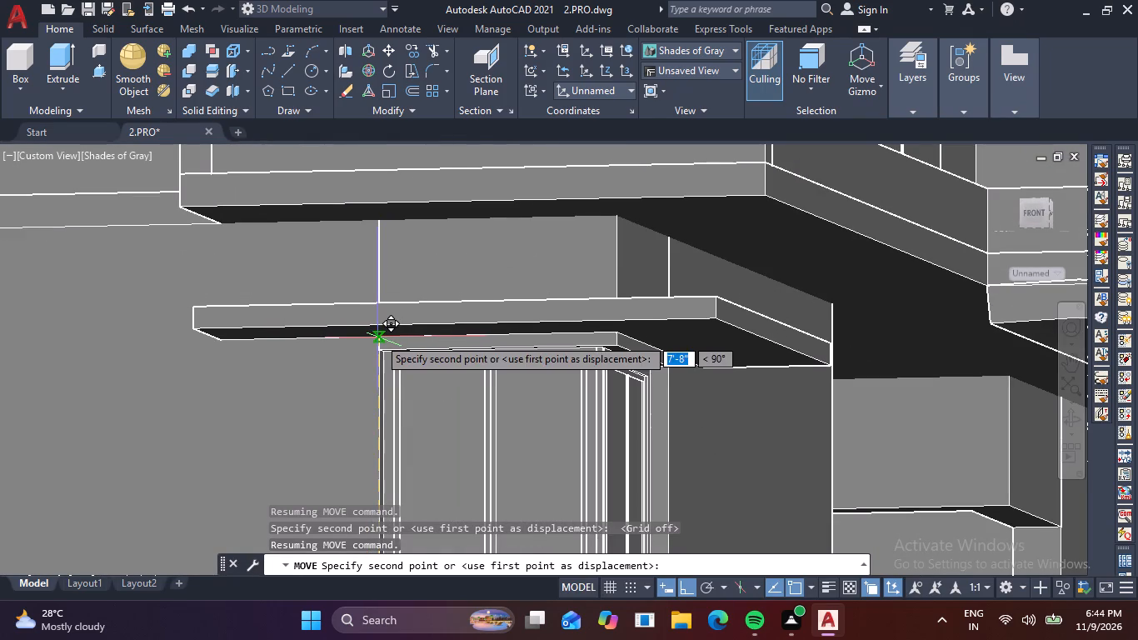
click(378, 337)
Examine the raised slab over the corner window and the building's long front facade from several viewpoints.
scroll(408, 402, down, 2)
shift+middle_drag(434, 425, 430, 465)
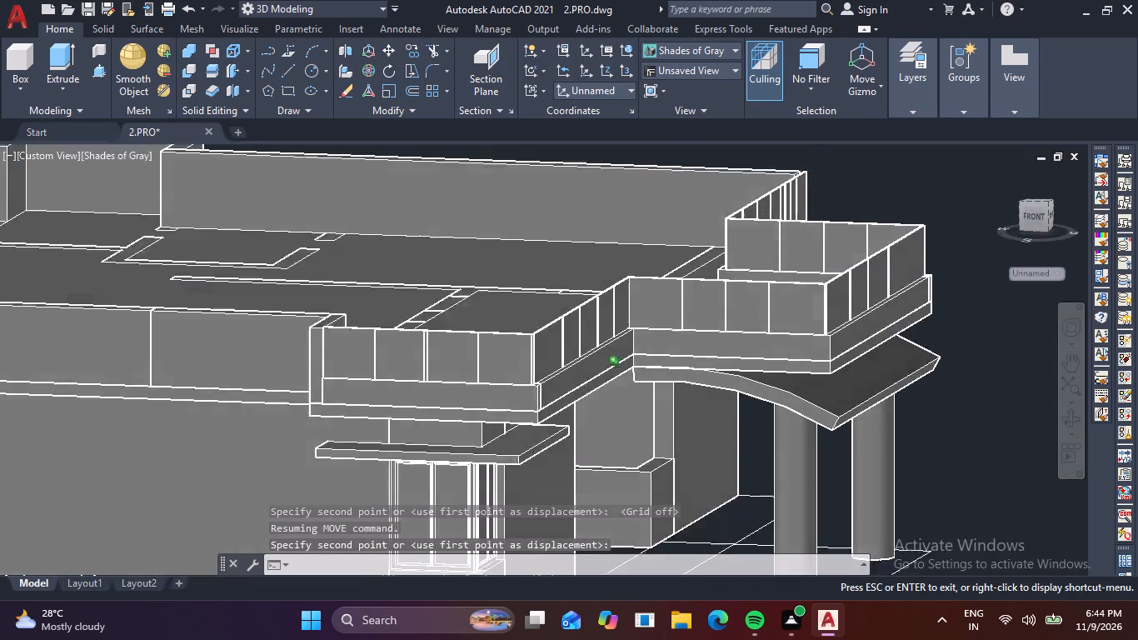
shift+middle_drag(430, 465, 430, 474)
scroll(447, 474, down, 1)
middle_drag(497, 494, 540, 396)
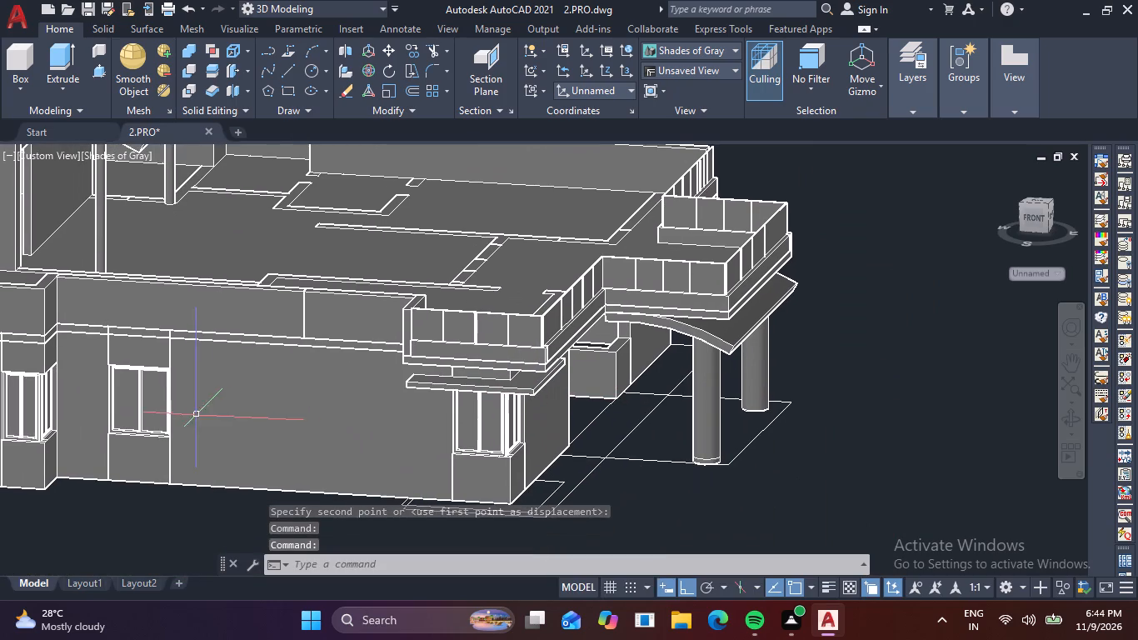
middle_click(197, 415)
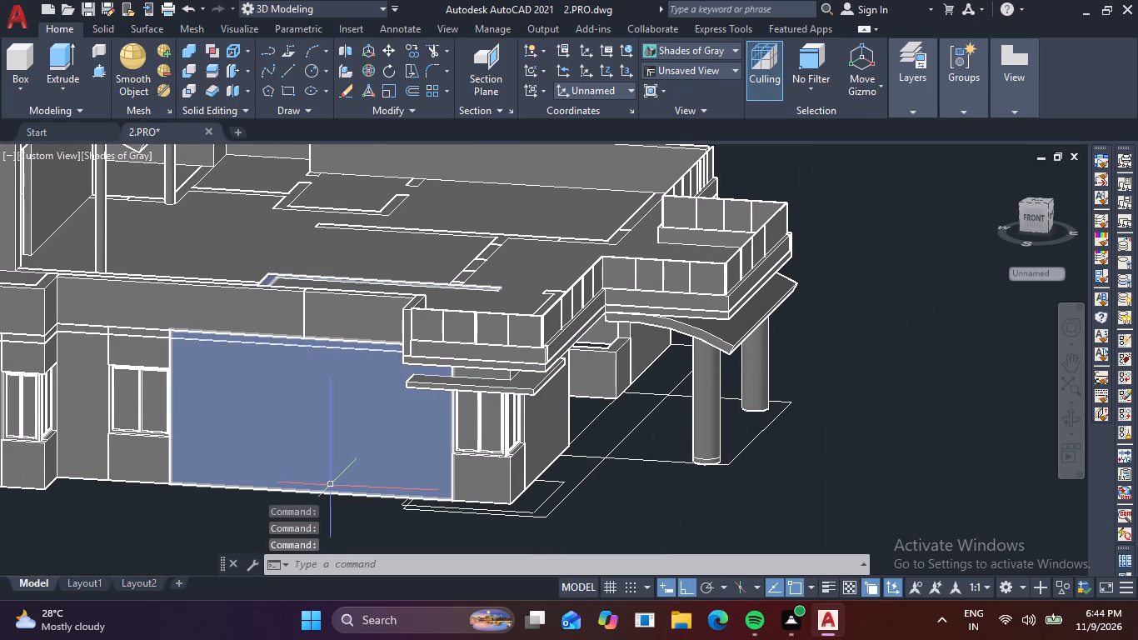
key(Escape)
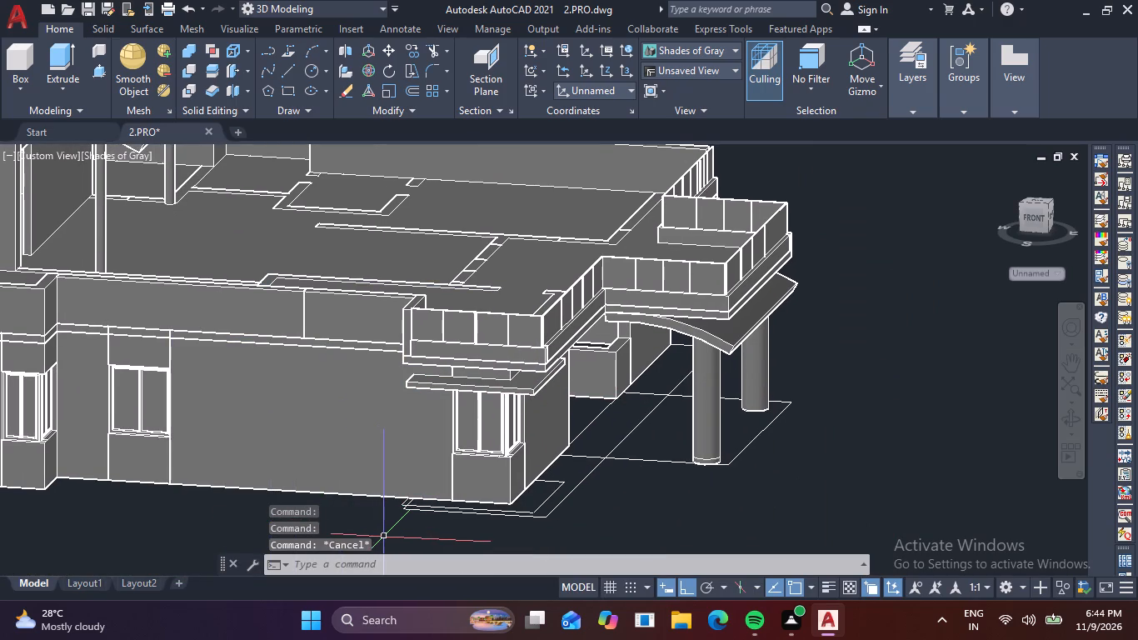
middle_drag(434, 511, 1000, 447)
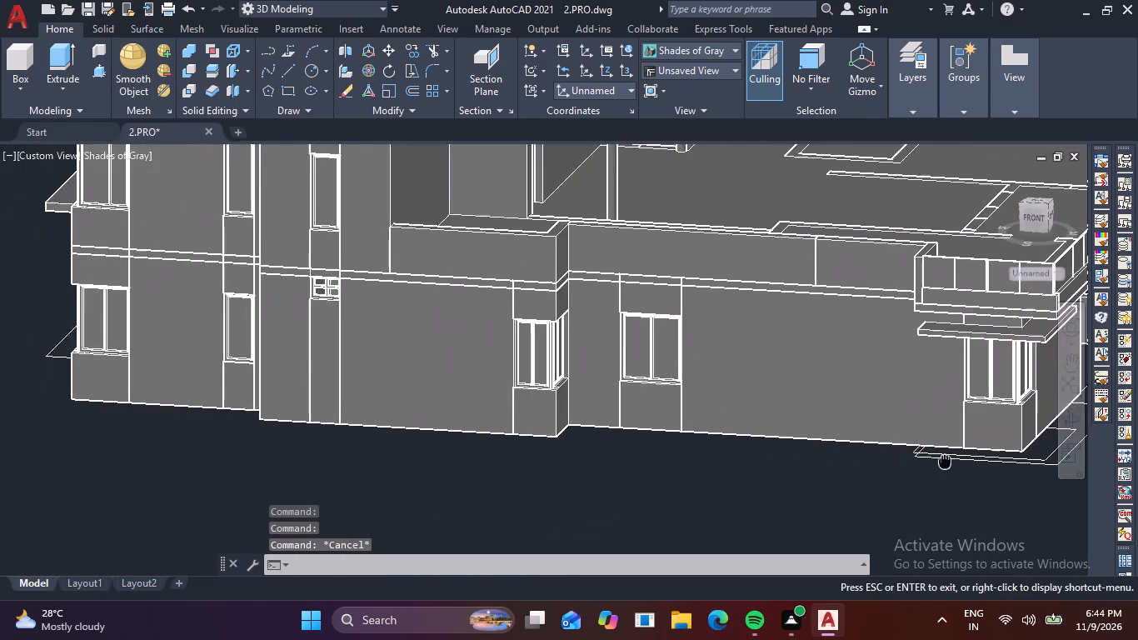
middle_drag(1000, 447, 1042, 436)
scroll(367, 429, down, 1)
scroll(556, 407, down, 1)
middle_drag(403, 456, 383, 465)
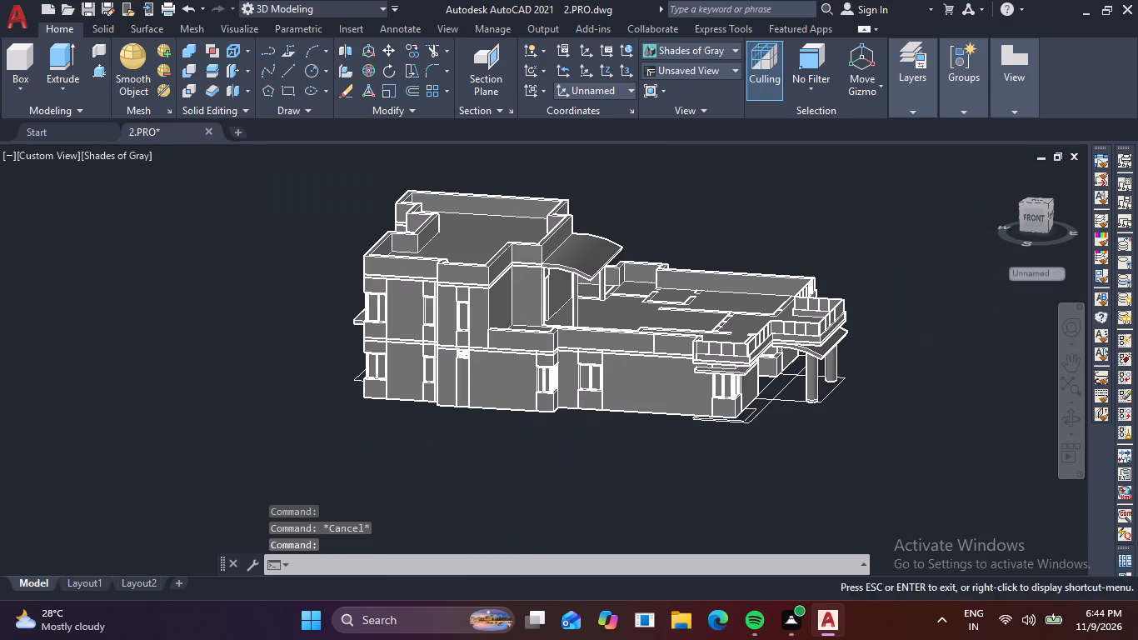
middle_drag(383, 465, 381, 467)
scroll(756, 384, up, 2)
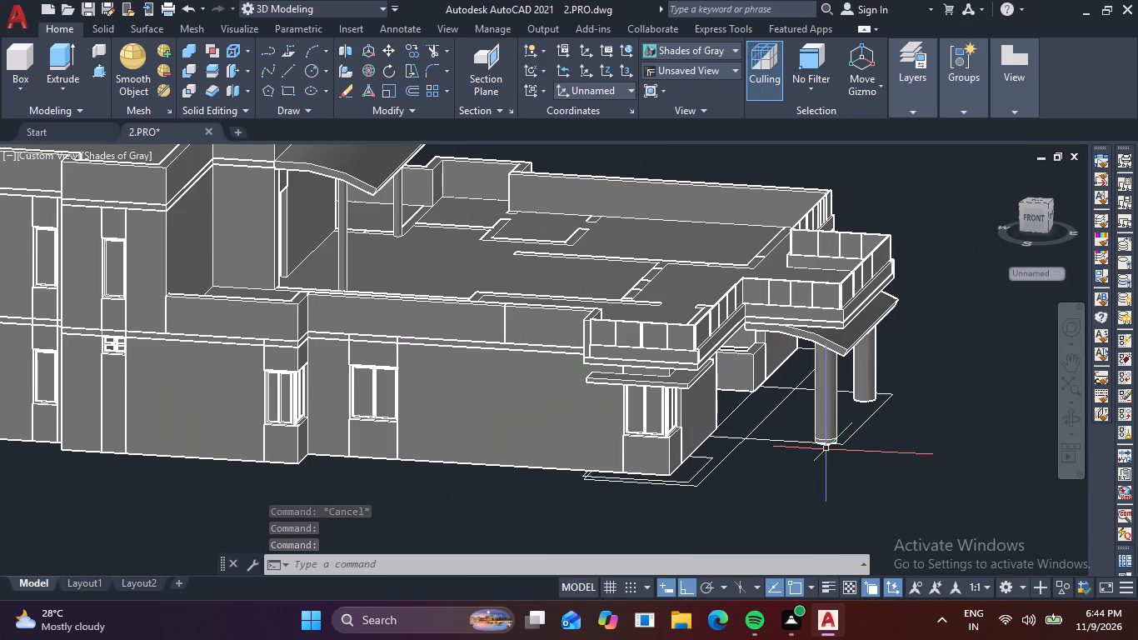
Examine the building from all sides, including the balconies, porch, side and rear facades, and the shaded corner window.
shift+middle_drag(810, 456, 716, 487)
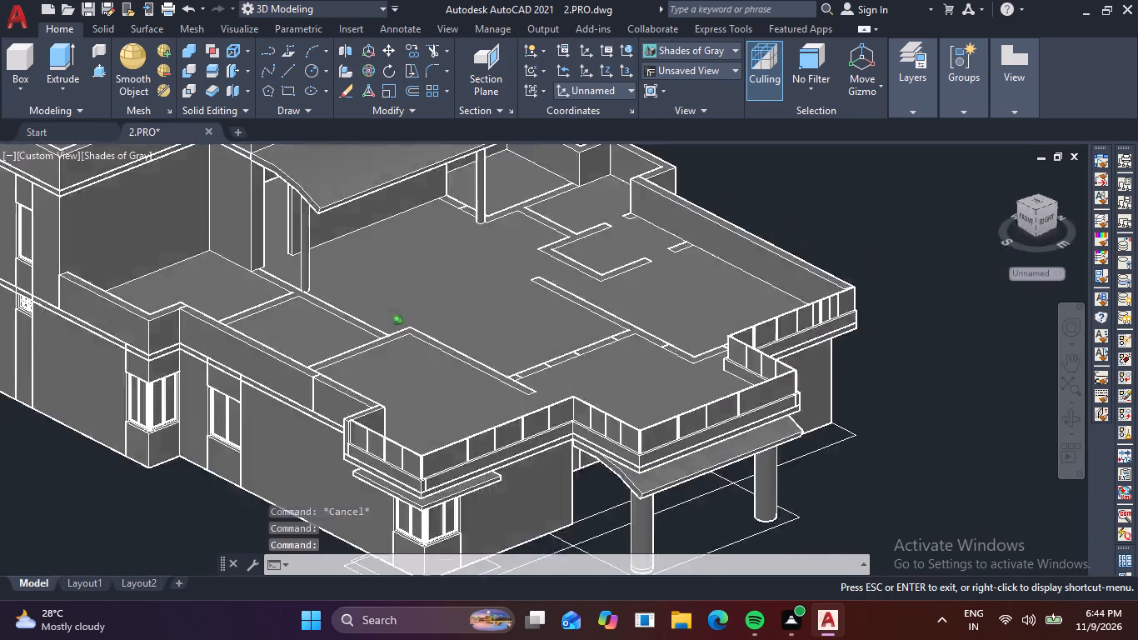
shift+middle_drag(716, 487, 586, 469)
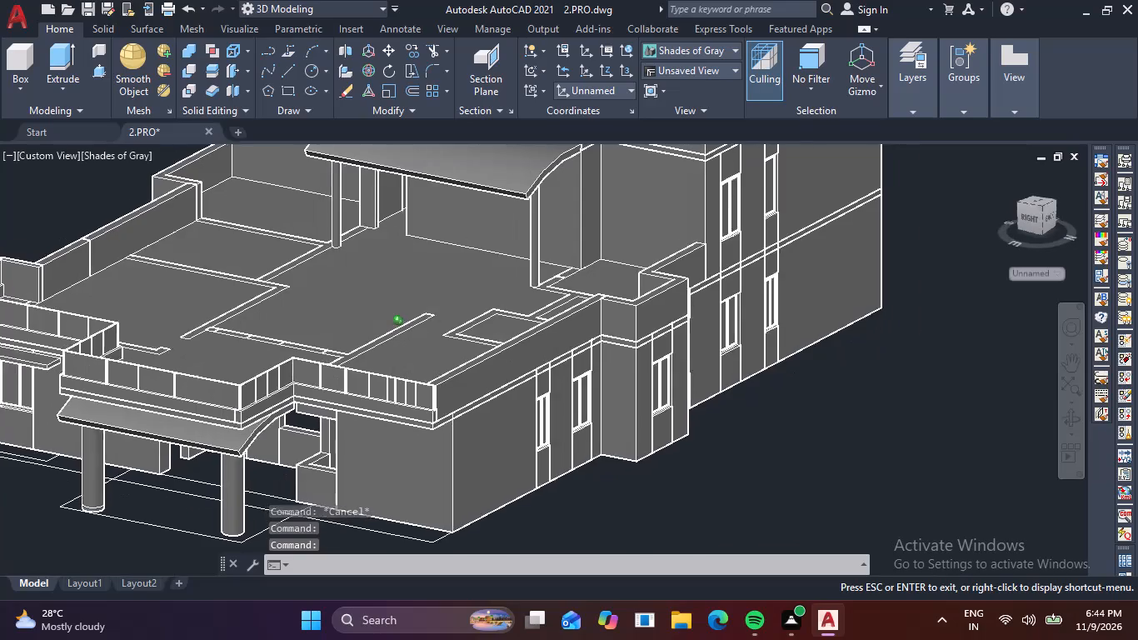
shift+middle_drag(586, 469, 292, 476)
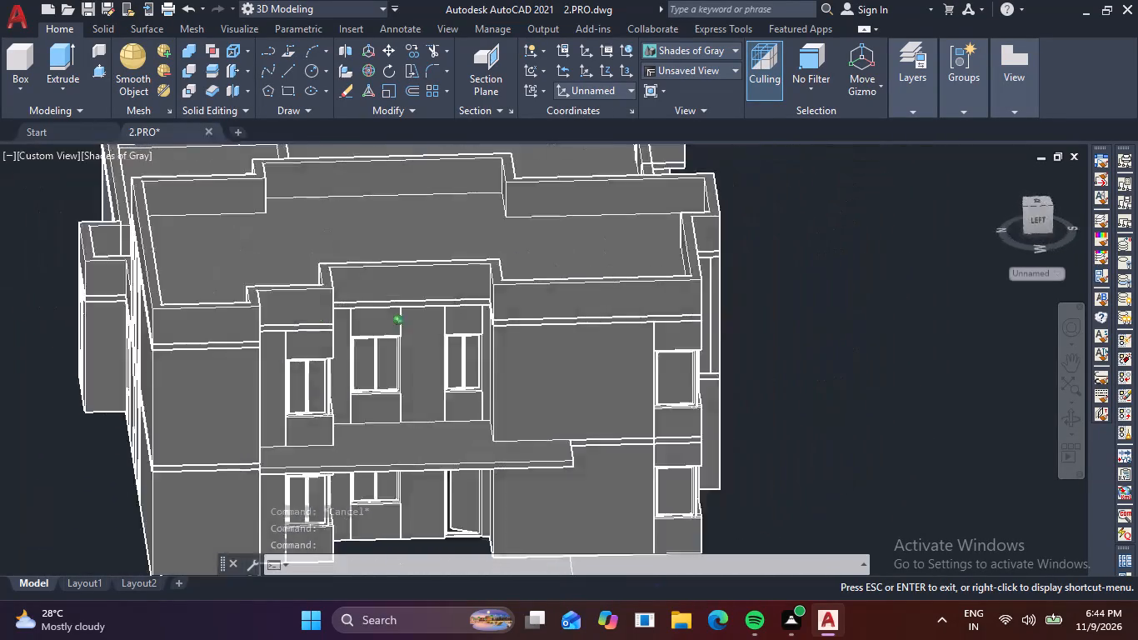
shift+middle_drag(292, 476, 232, 476)
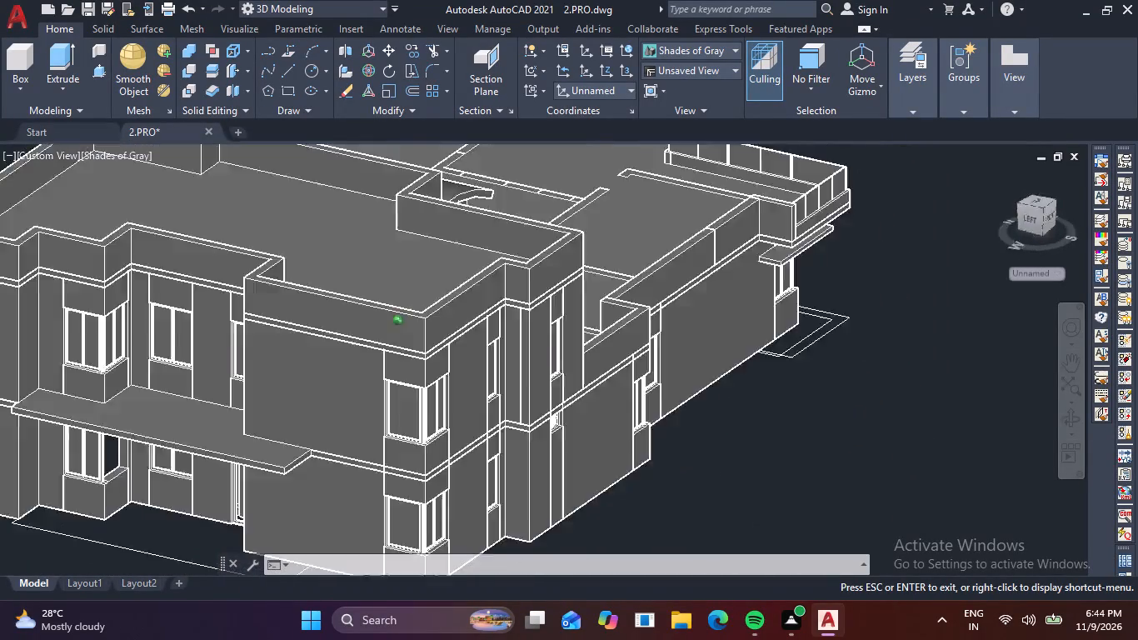
shift+middle_drag(232, 476, 25, 459)
middle_drag(483, 401, 603, 553)
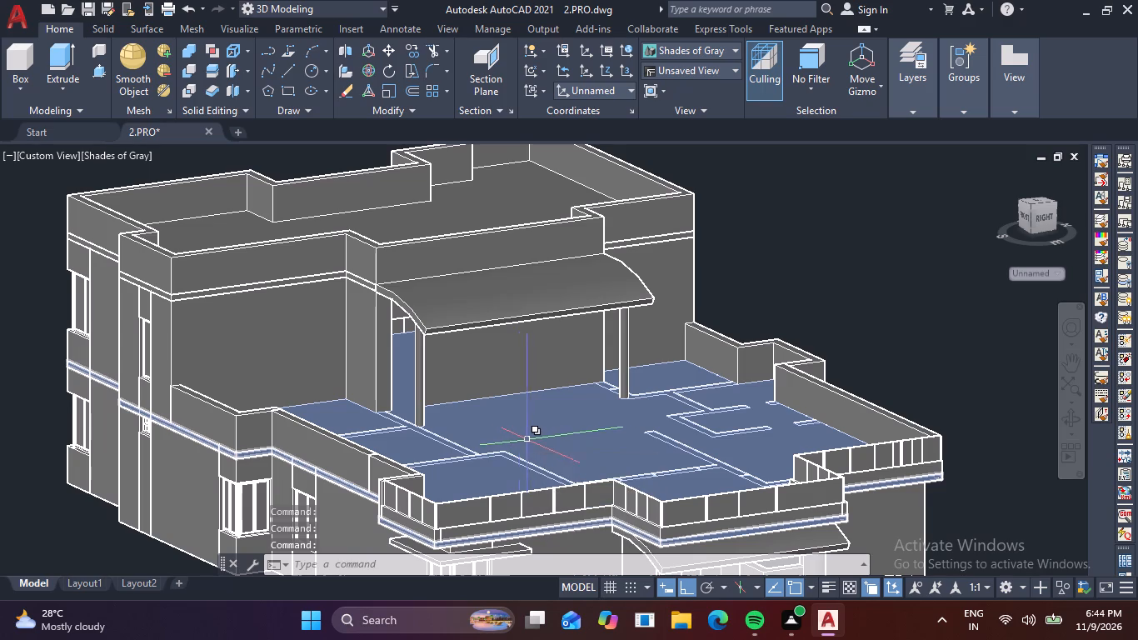
middle_drag(433, 395, 507, 277)
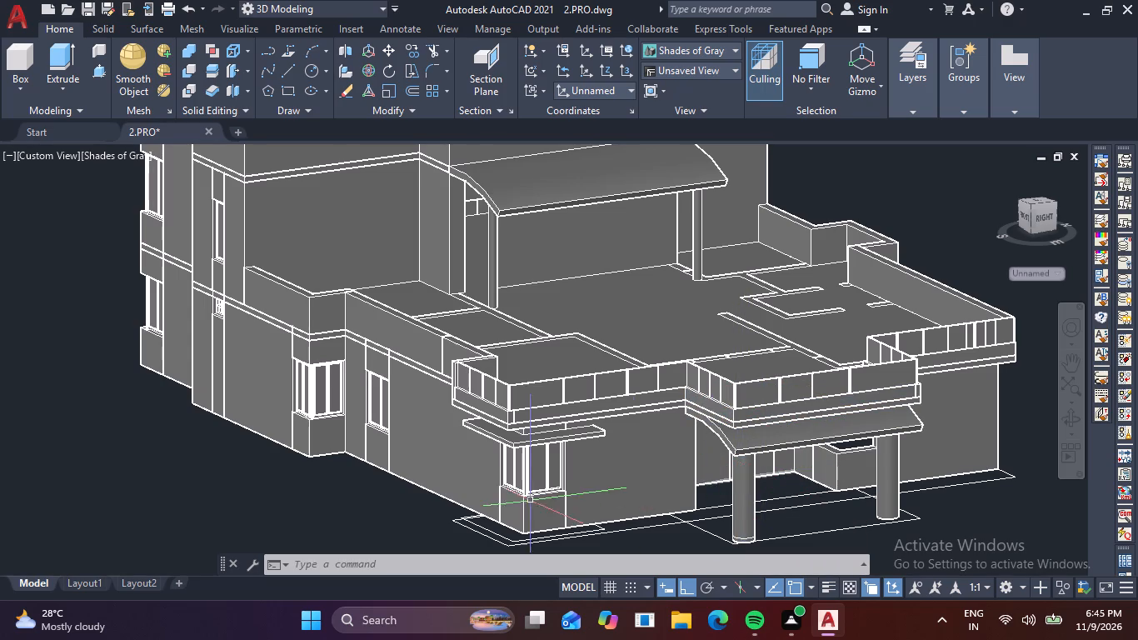
Draw a plinth line about 1' above ground, from the wall end beside the porch 15'-6" to the corner, and along the front wall to the next window bay.
scroll(615, 478, up, 2)
middle_drag(675, 484, 584, 365)
scroll(648, 411, up, 1)
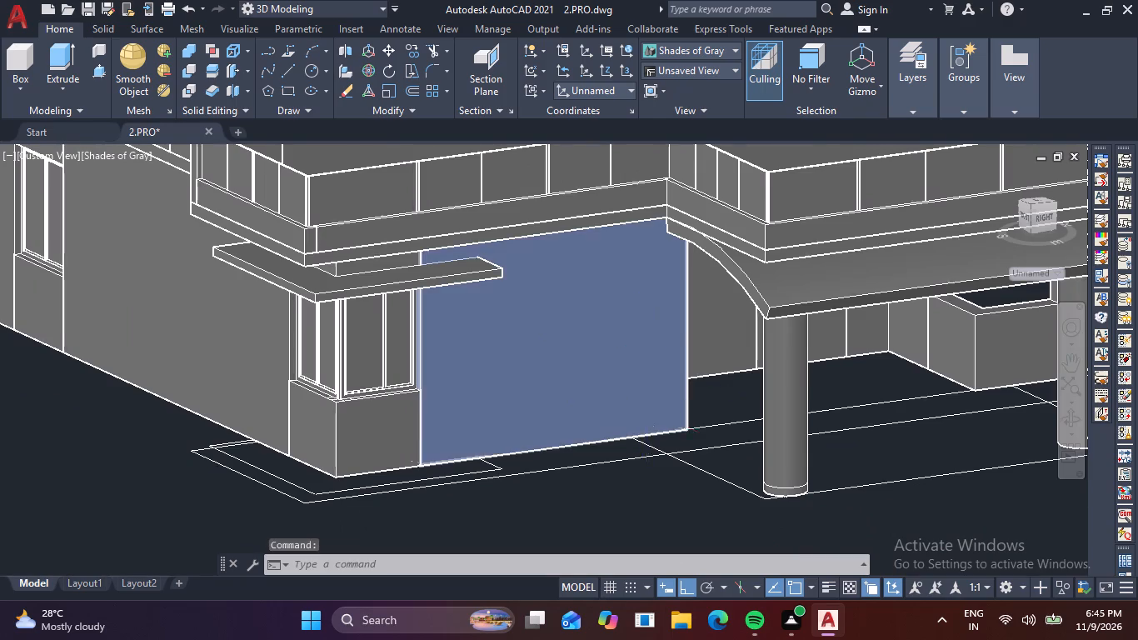
middle_drag(648, 411, 601, 358)
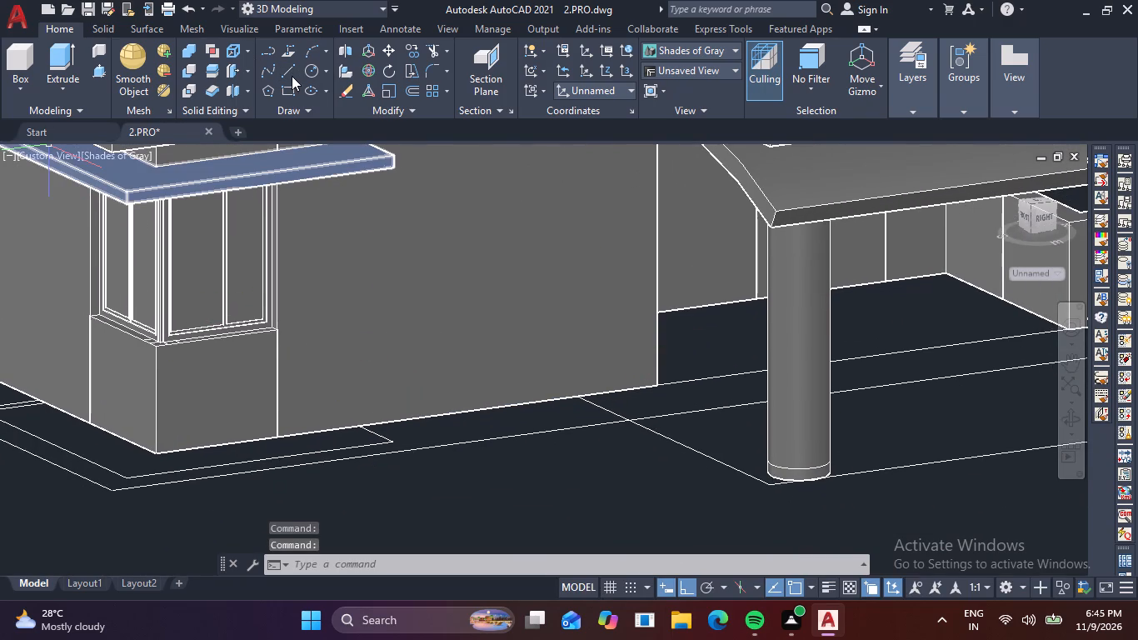
click(290, 73)
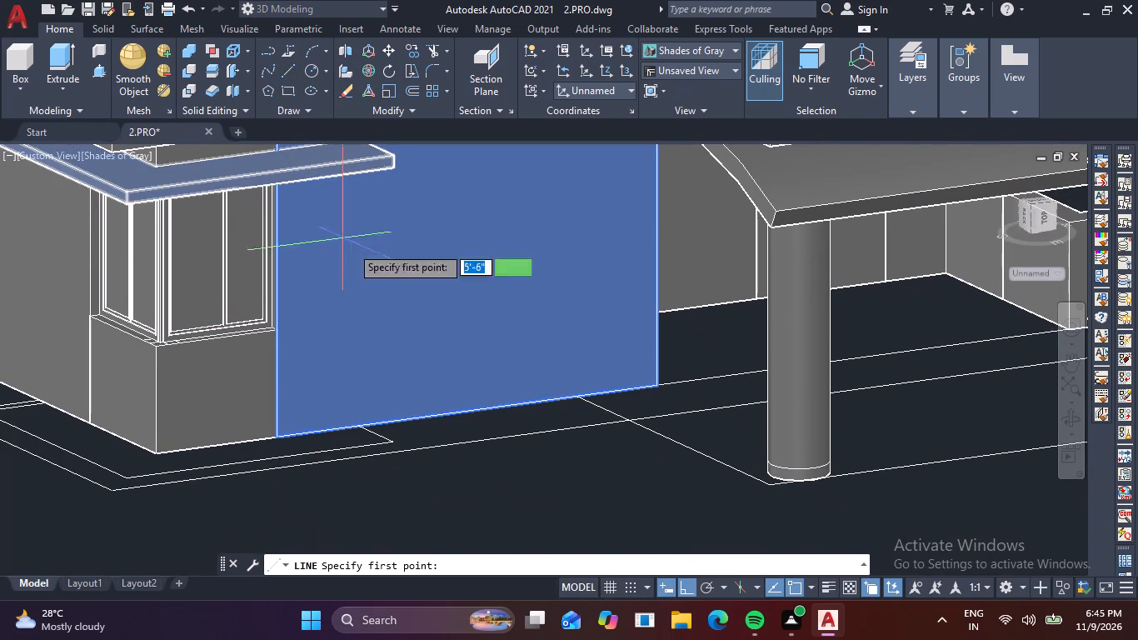
scroll(522, 328, up, 1)
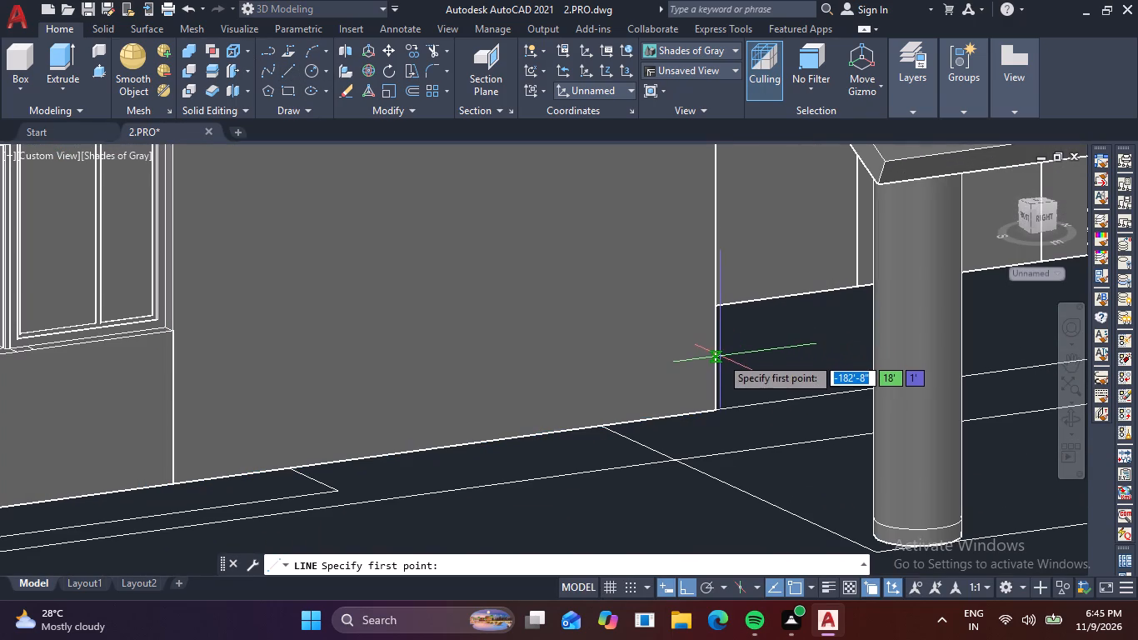
click(718, 348)
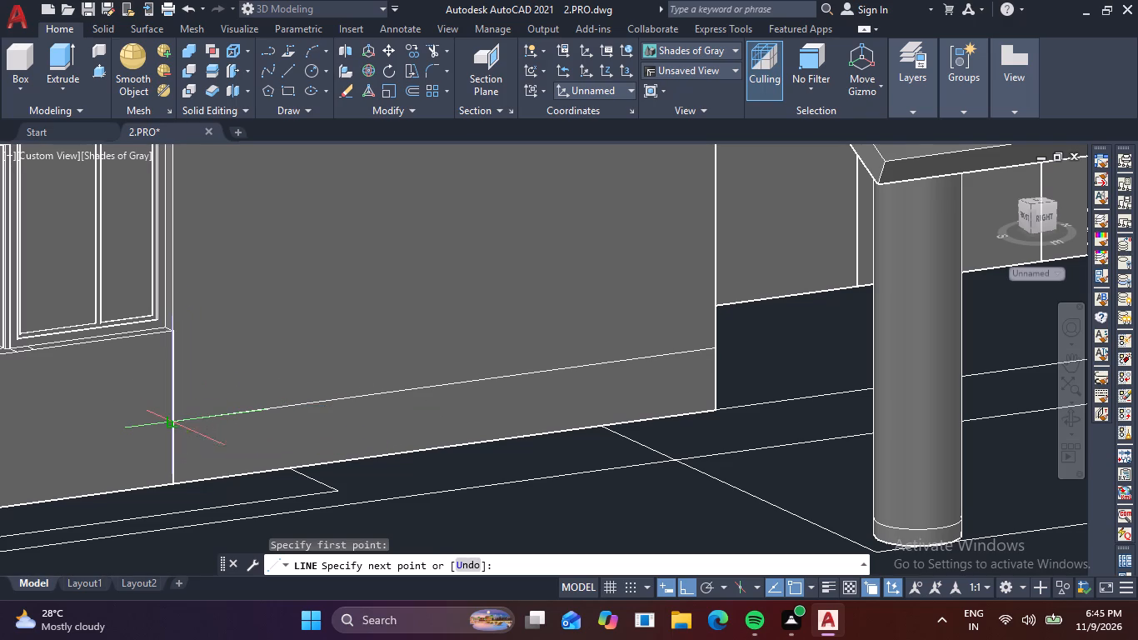
middle_drag(2, 420, 71, 402)
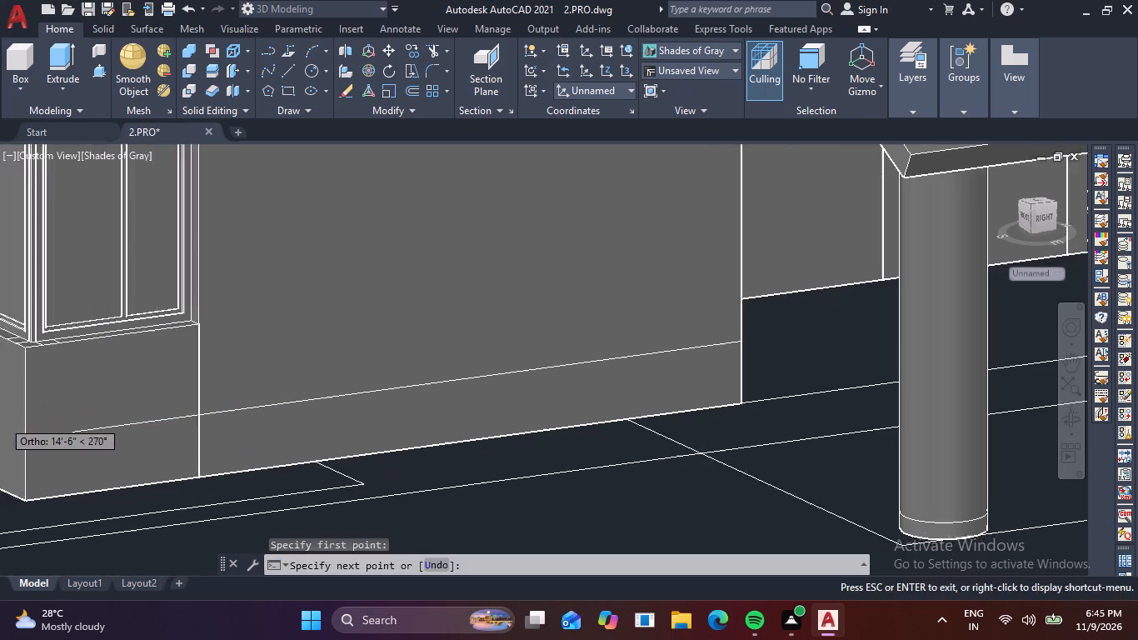
middle_drag(71, 402, 423, 366)
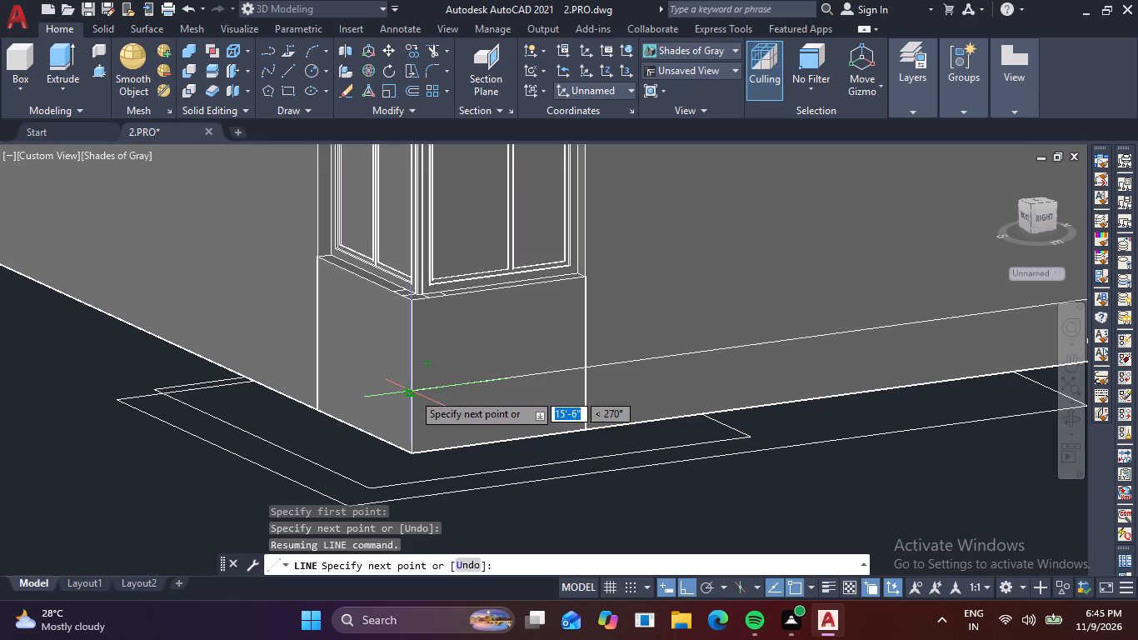
click(412, 392)
middle_drag(244, 327, 502, 517)
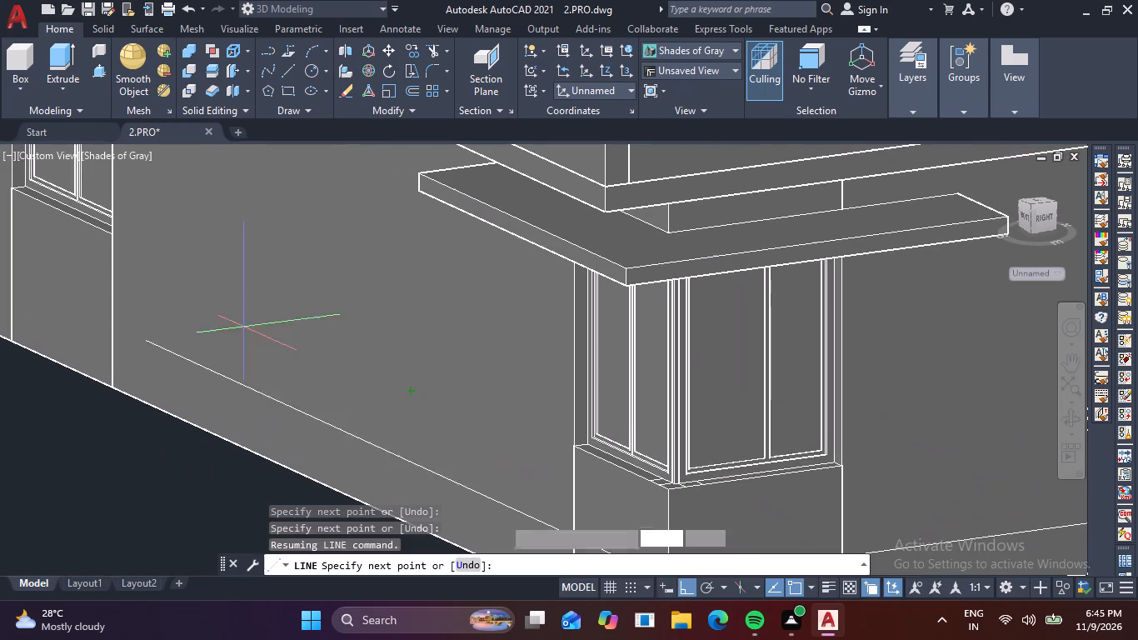
click(116, 330)
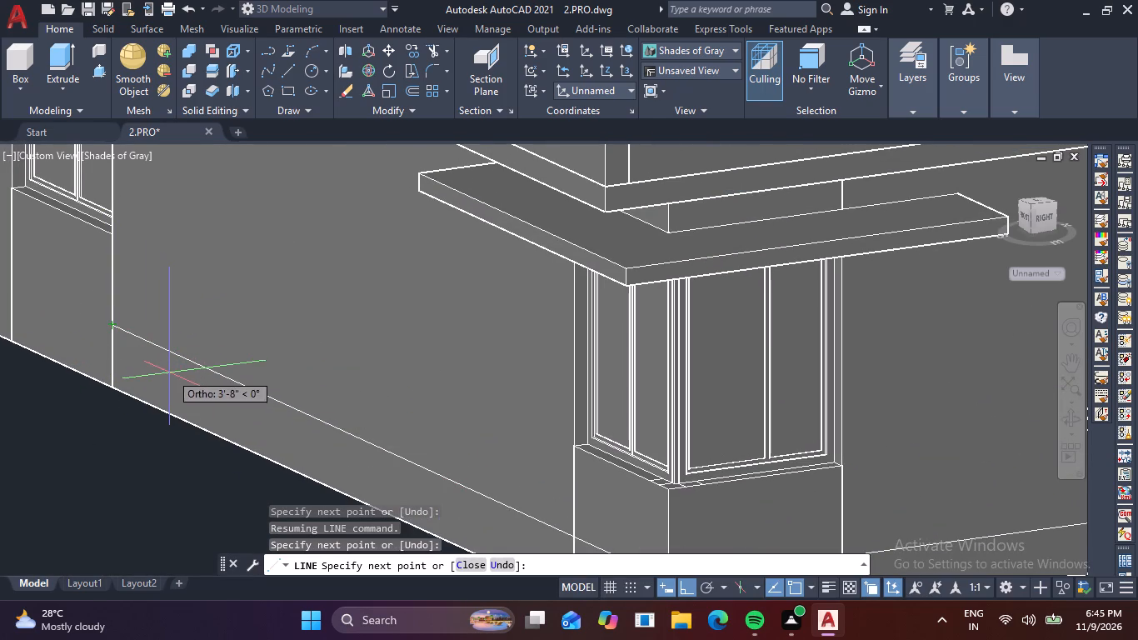
key(Escape)
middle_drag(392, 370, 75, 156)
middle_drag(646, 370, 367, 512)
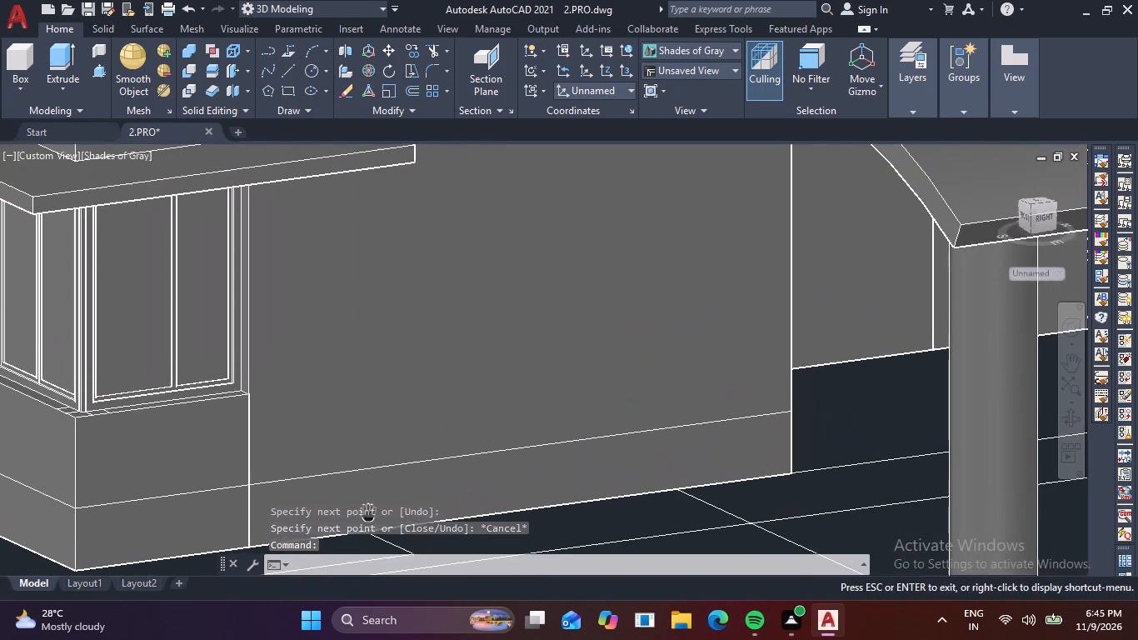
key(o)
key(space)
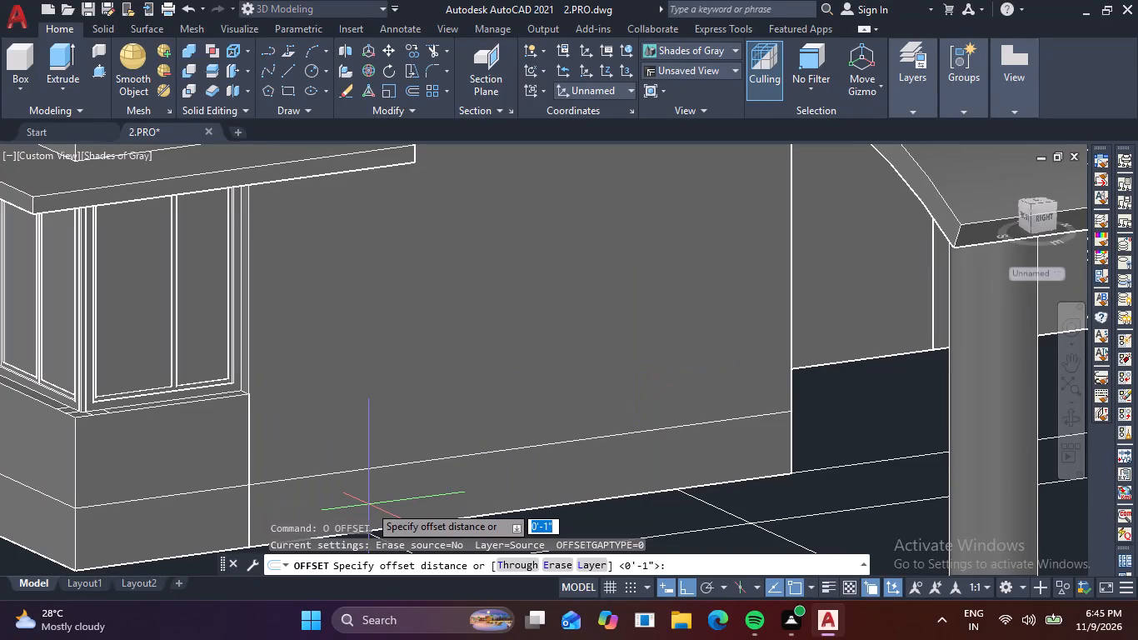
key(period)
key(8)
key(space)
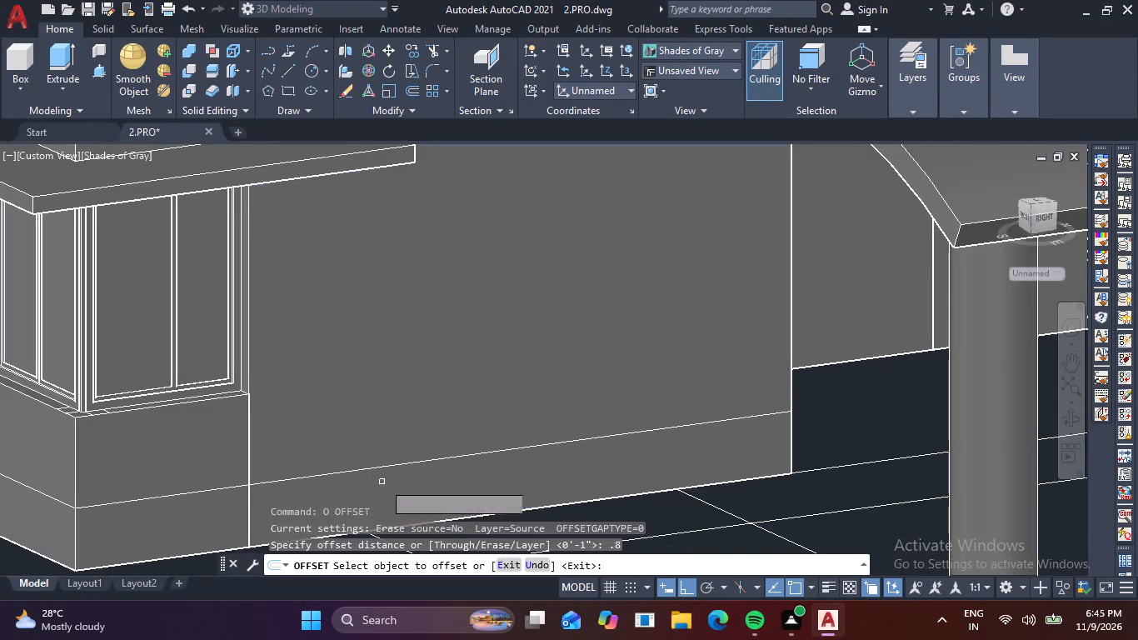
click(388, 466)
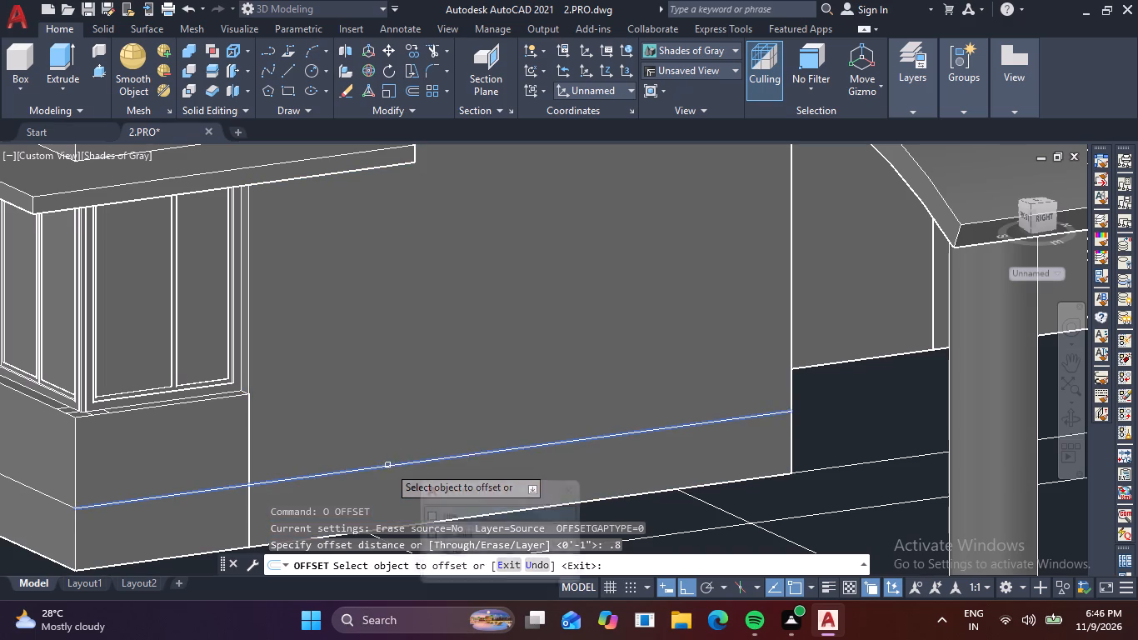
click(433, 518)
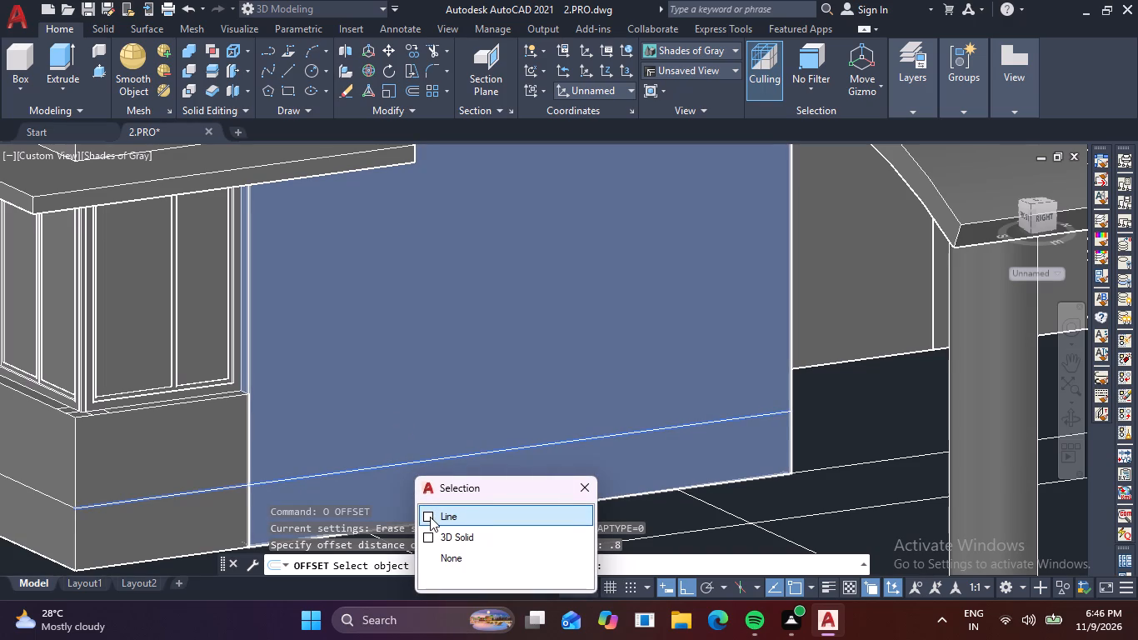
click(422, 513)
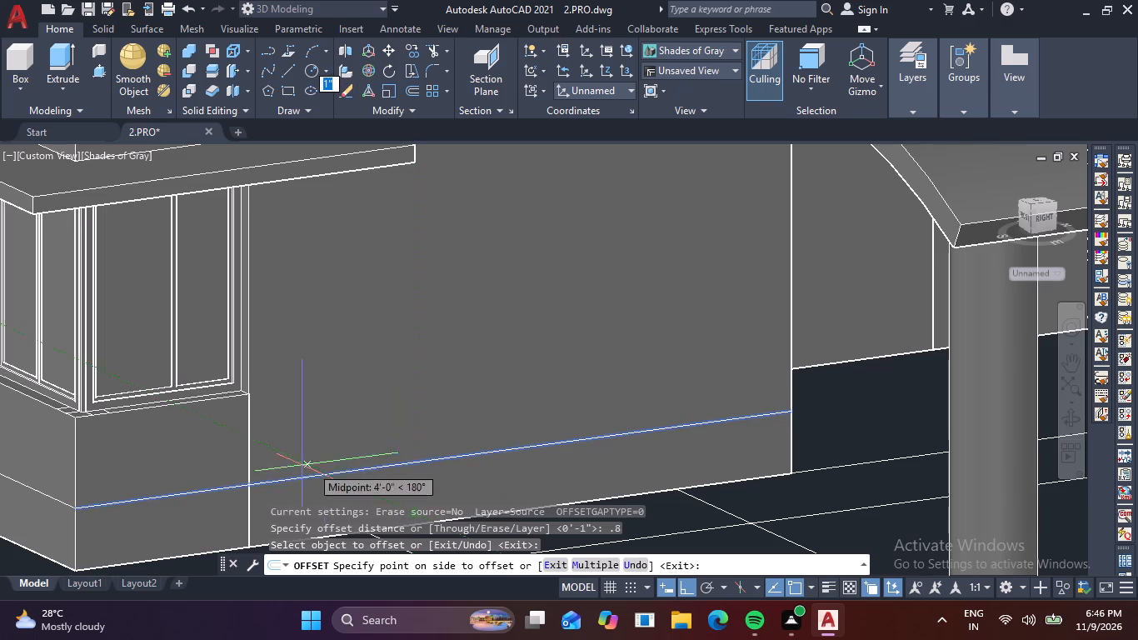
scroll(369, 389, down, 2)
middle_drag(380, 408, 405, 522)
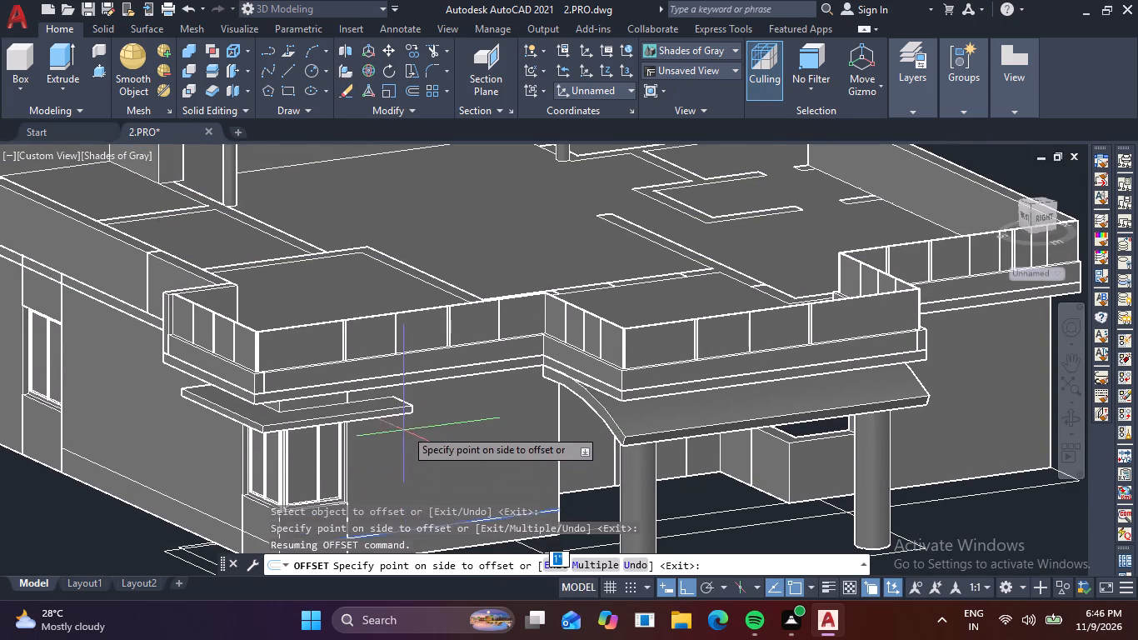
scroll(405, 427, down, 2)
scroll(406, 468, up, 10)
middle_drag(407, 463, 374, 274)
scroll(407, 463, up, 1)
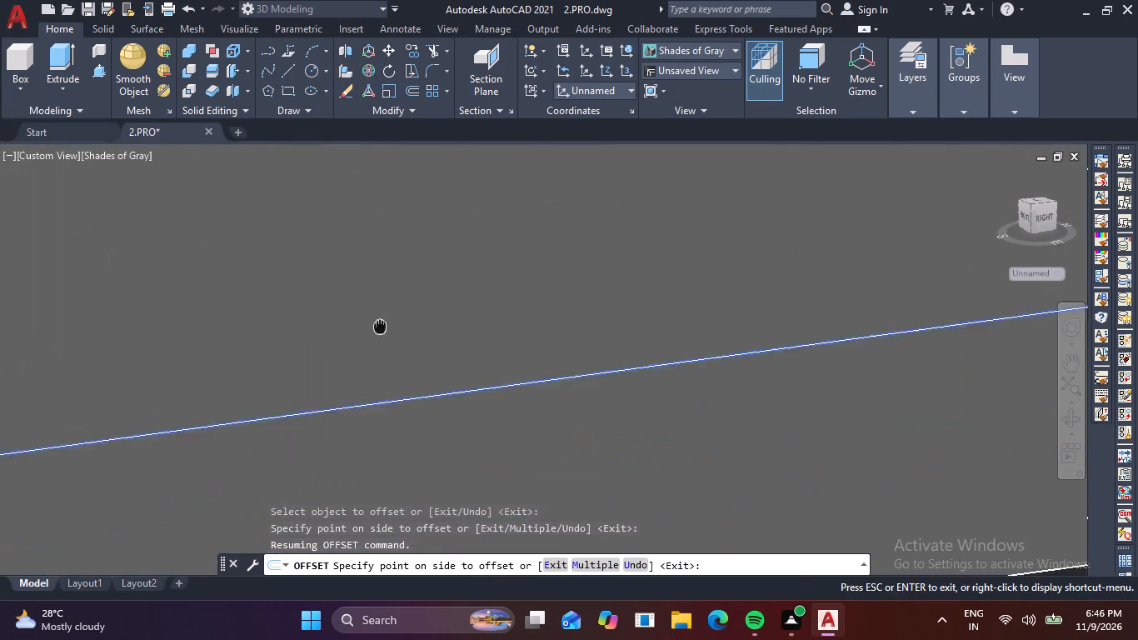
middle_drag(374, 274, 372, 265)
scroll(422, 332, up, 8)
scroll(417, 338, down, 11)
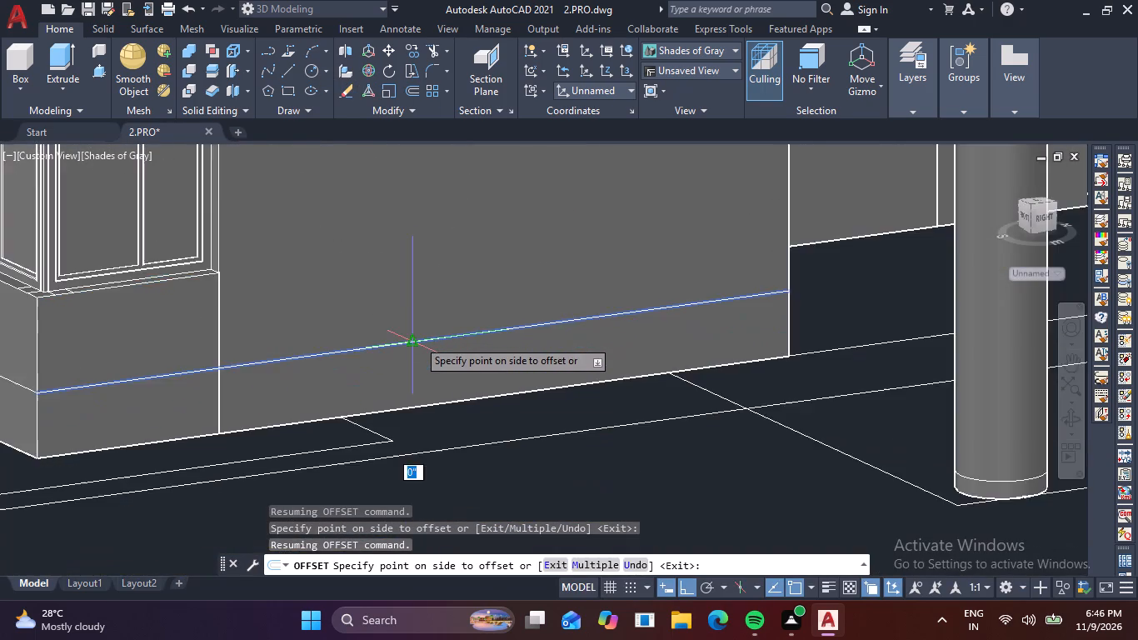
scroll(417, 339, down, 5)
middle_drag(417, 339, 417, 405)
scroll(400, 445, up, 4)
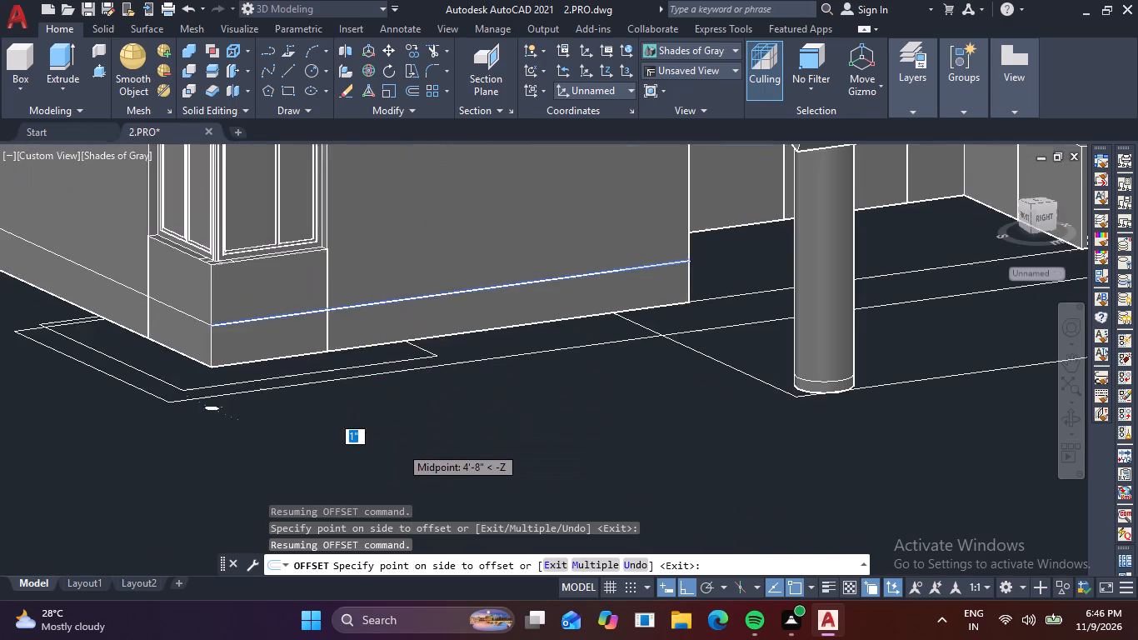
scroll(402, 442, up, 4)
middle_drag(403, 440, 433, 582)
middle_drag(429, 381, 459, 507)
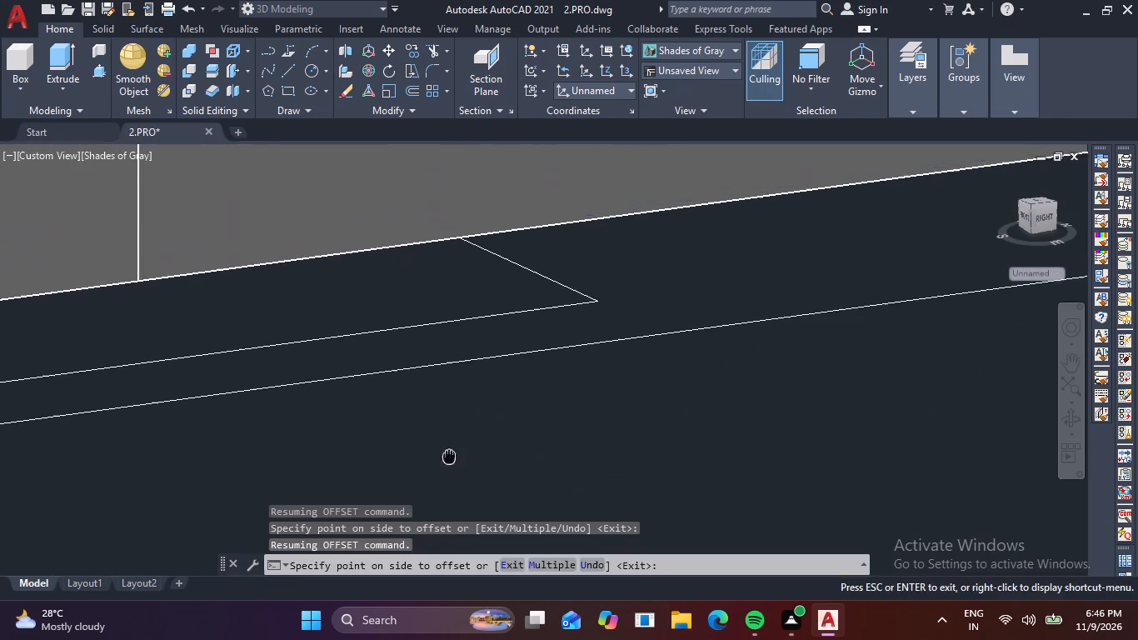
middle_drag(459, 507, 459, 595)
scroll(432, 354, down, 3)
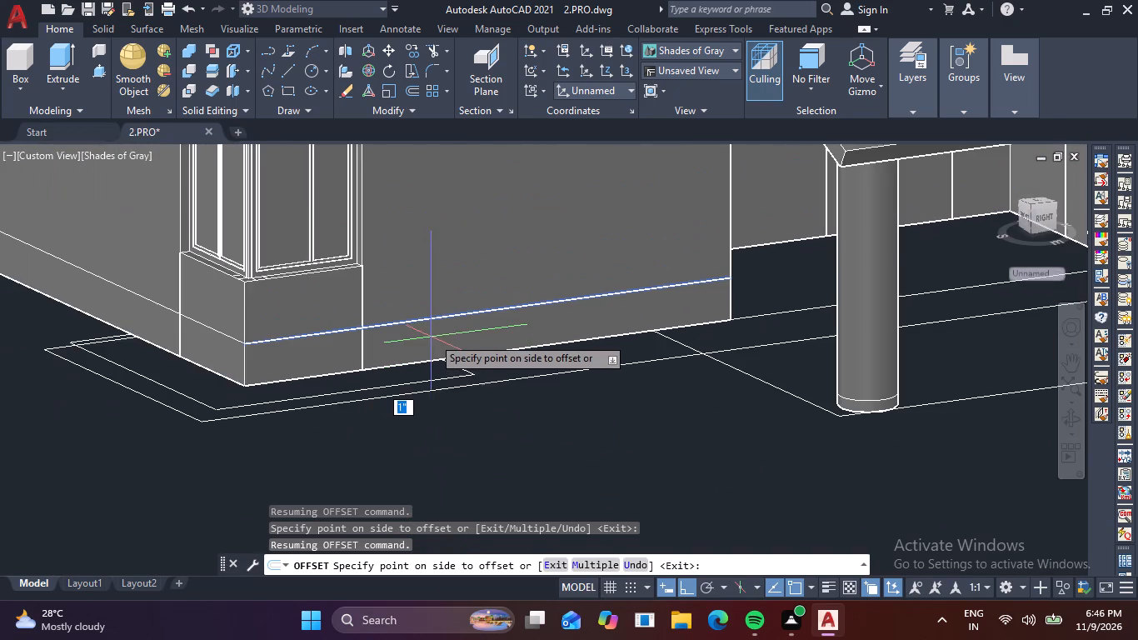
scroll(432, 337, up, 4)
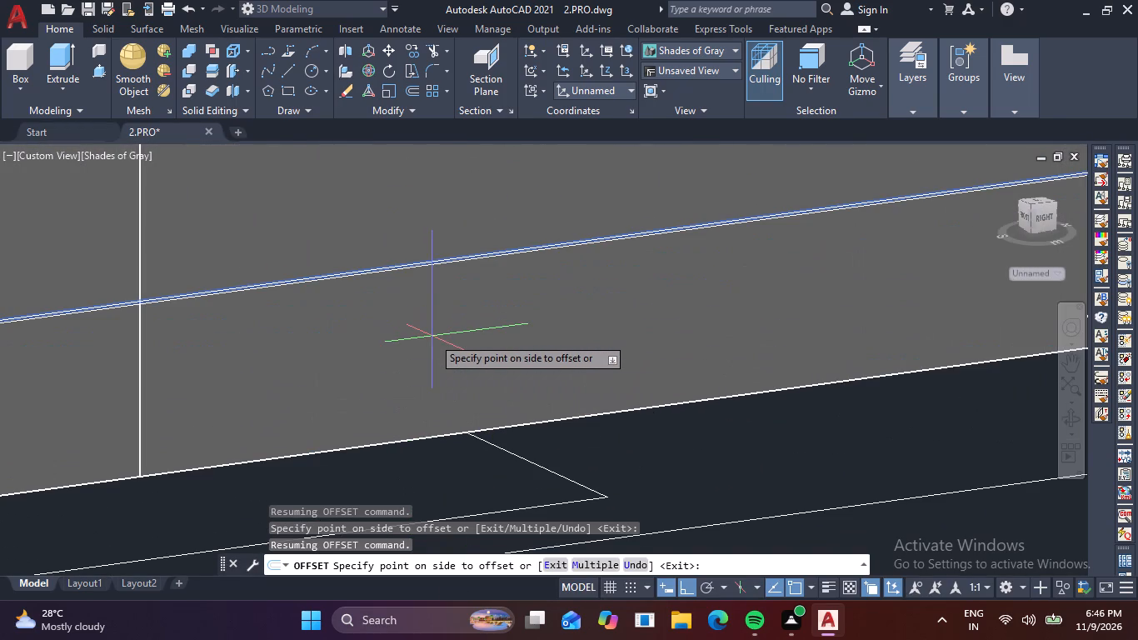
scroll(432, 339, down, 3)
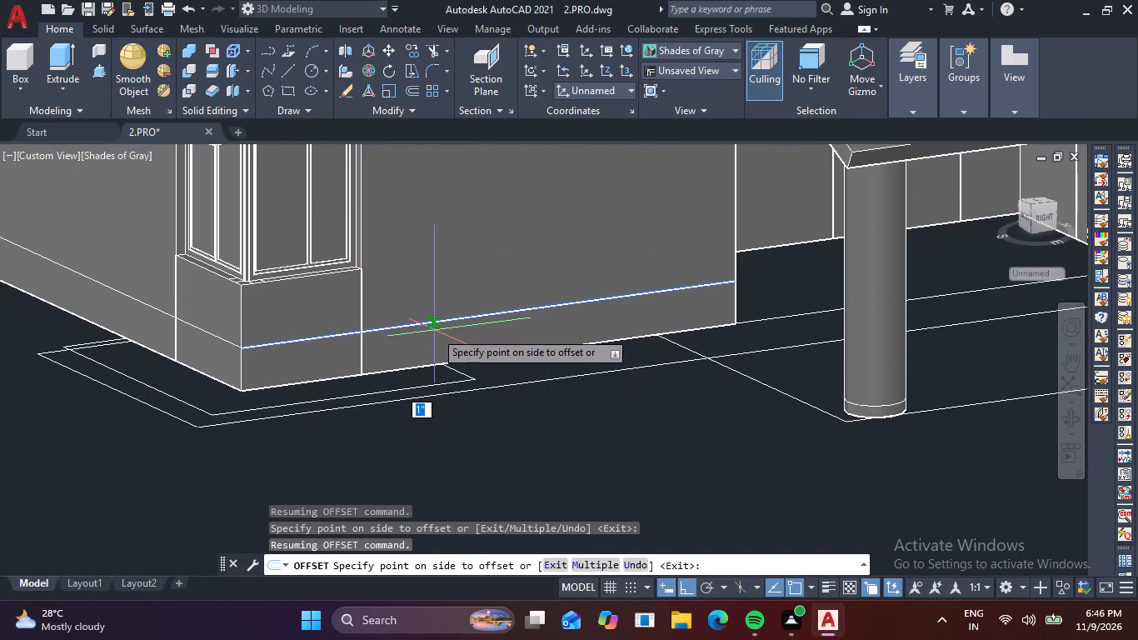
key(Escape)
Offset the plinth line on the wall between the corner window and the porch by 1" to its outer side.
scroll(436, 317, up, 1)
text(O 1)
key(space)
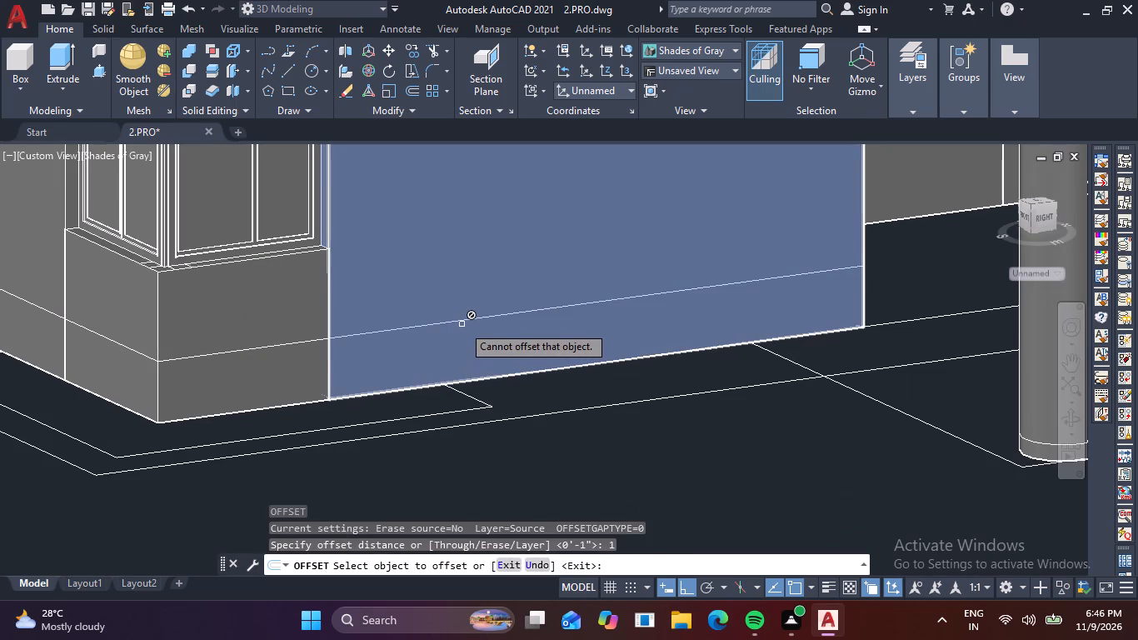
click(462, 322)
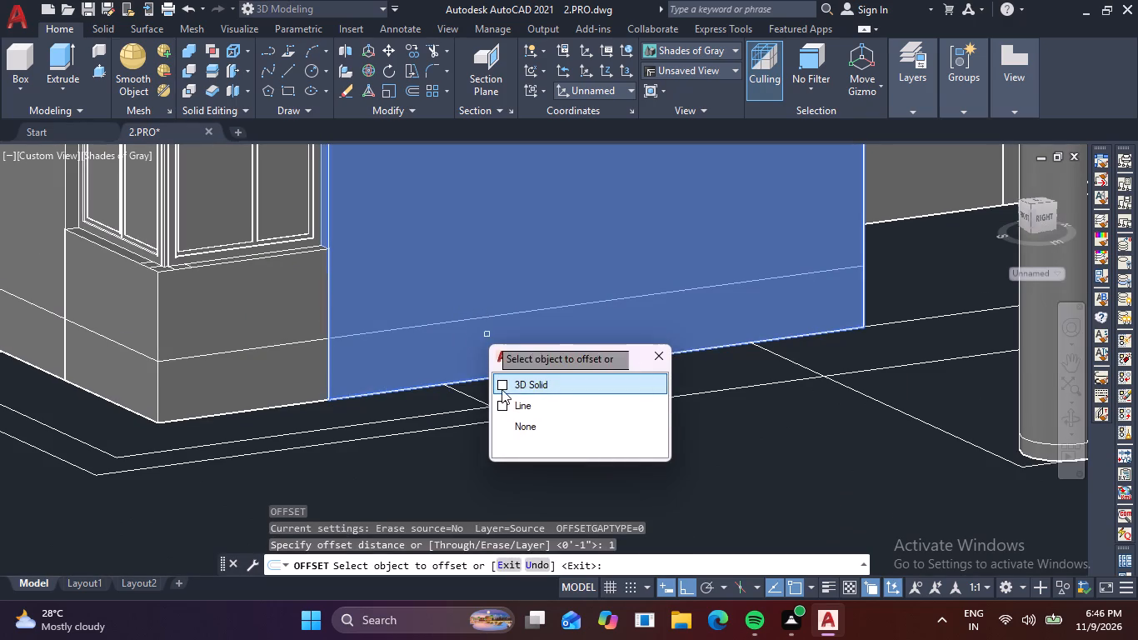
click(501, 405)
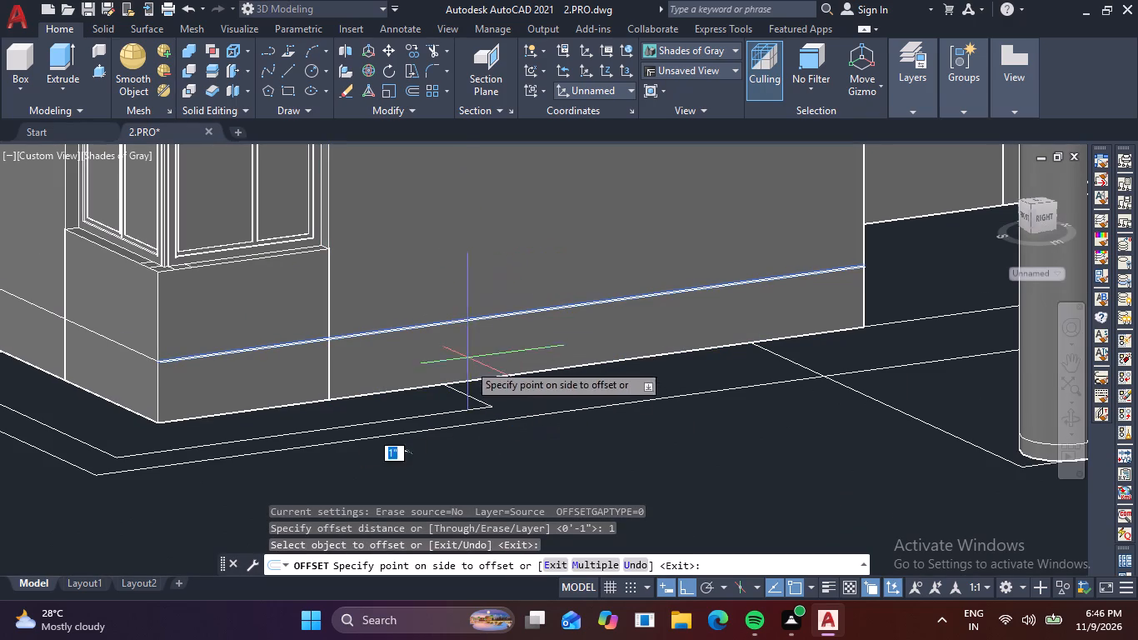
click(462, 397)
scroll(469, 311, up, 4)
scroll(478, 381, down, 5)
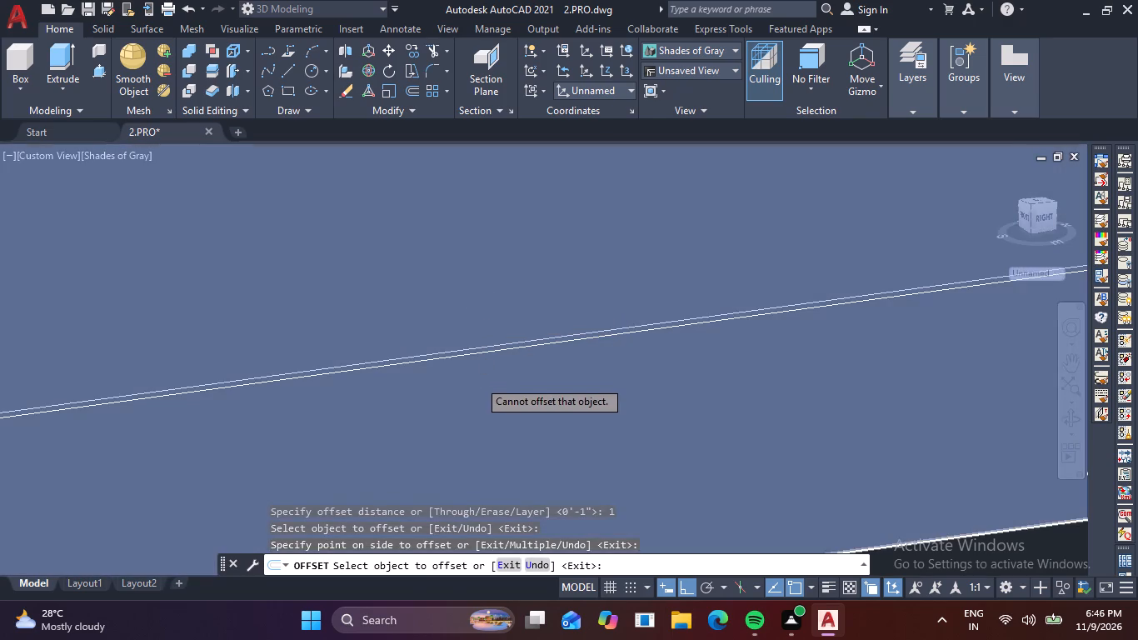
scroll(529, 418, down, 2)
scroll(552, 414, up, 5)
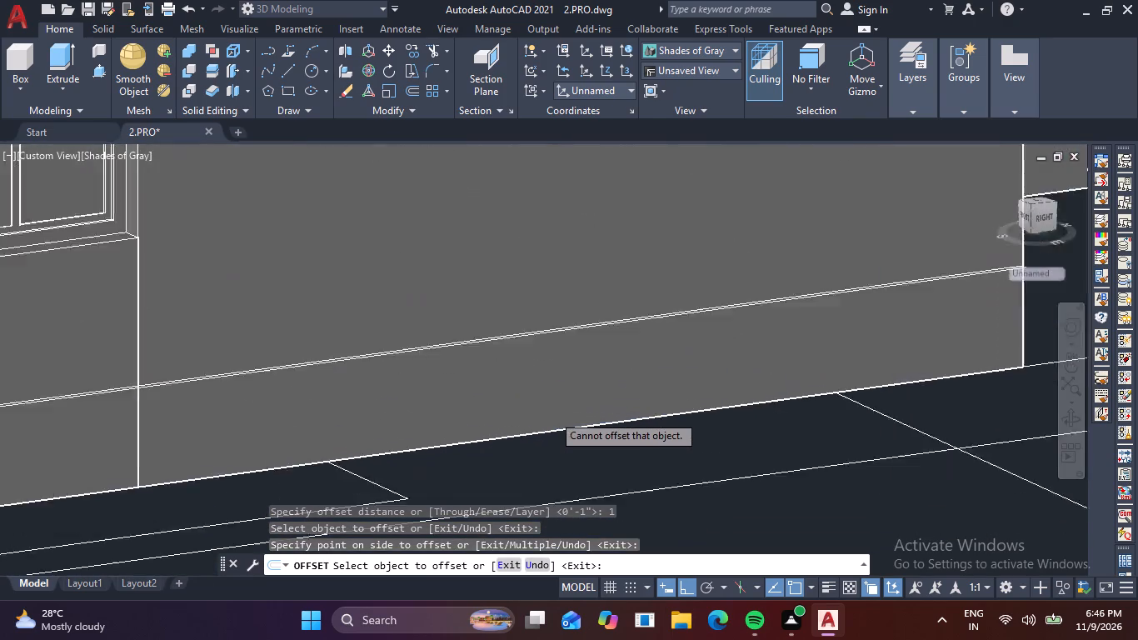
scroll(557, 388, up, 2)
key(Escape)
middle_drag(532, 372, 557, 479)
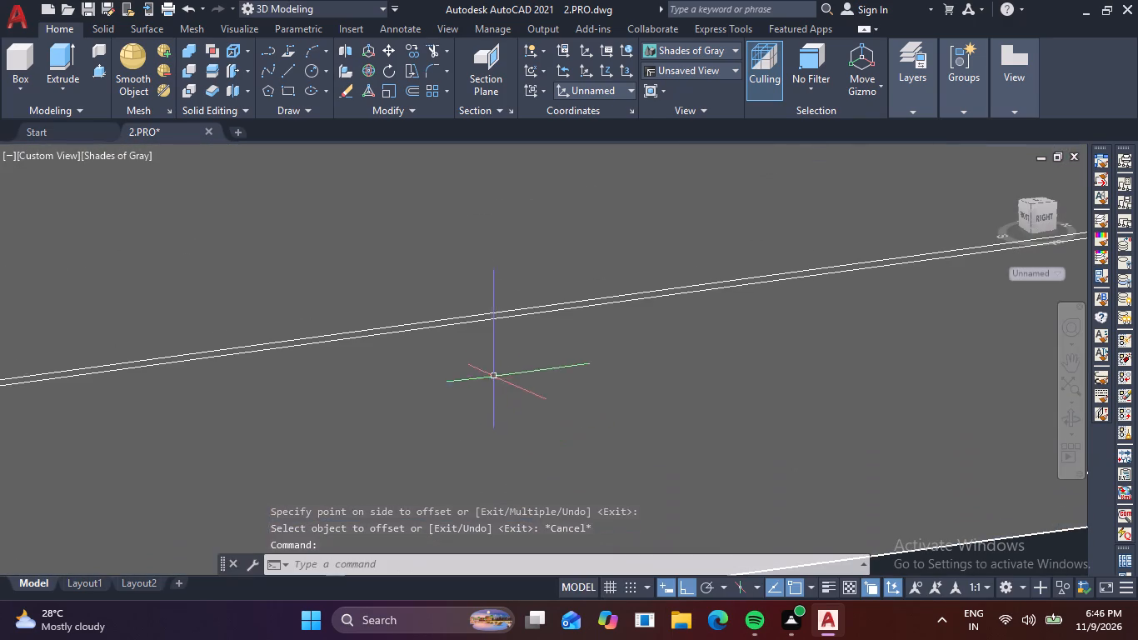
Erase the 1" offset copy of the plinth line on the wall between the corner window and the porch.
click(504, 318)
key(Delete)
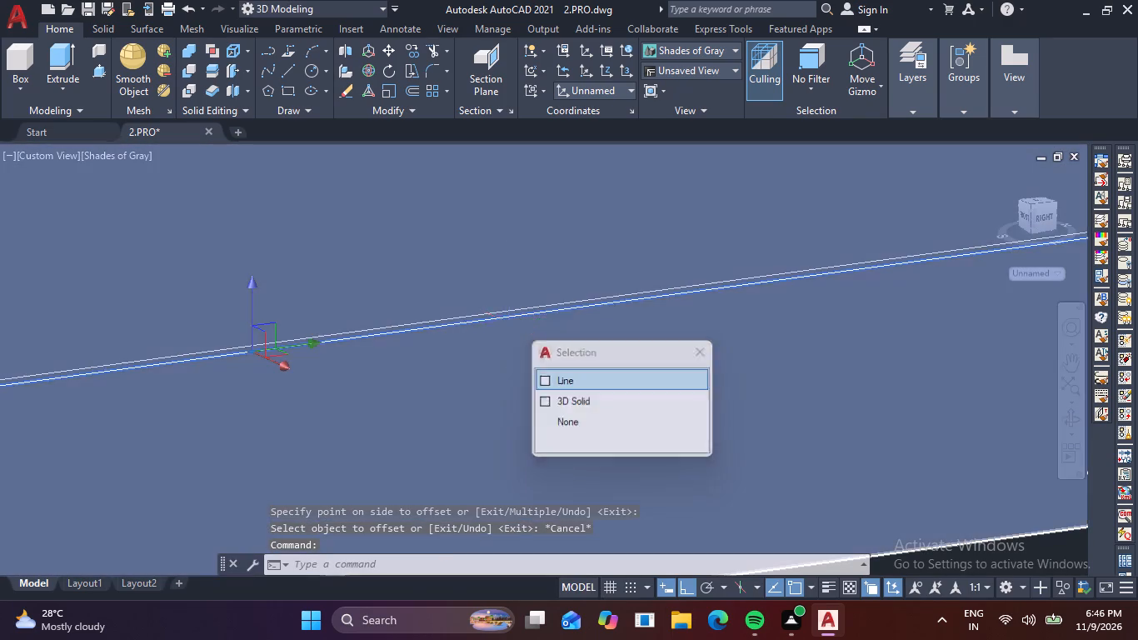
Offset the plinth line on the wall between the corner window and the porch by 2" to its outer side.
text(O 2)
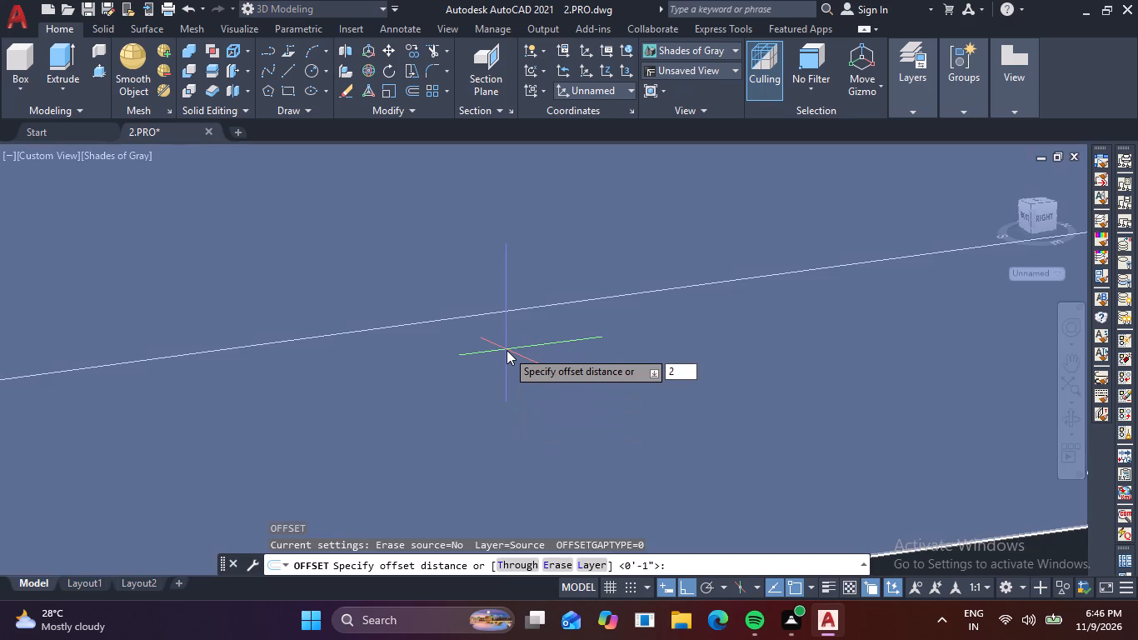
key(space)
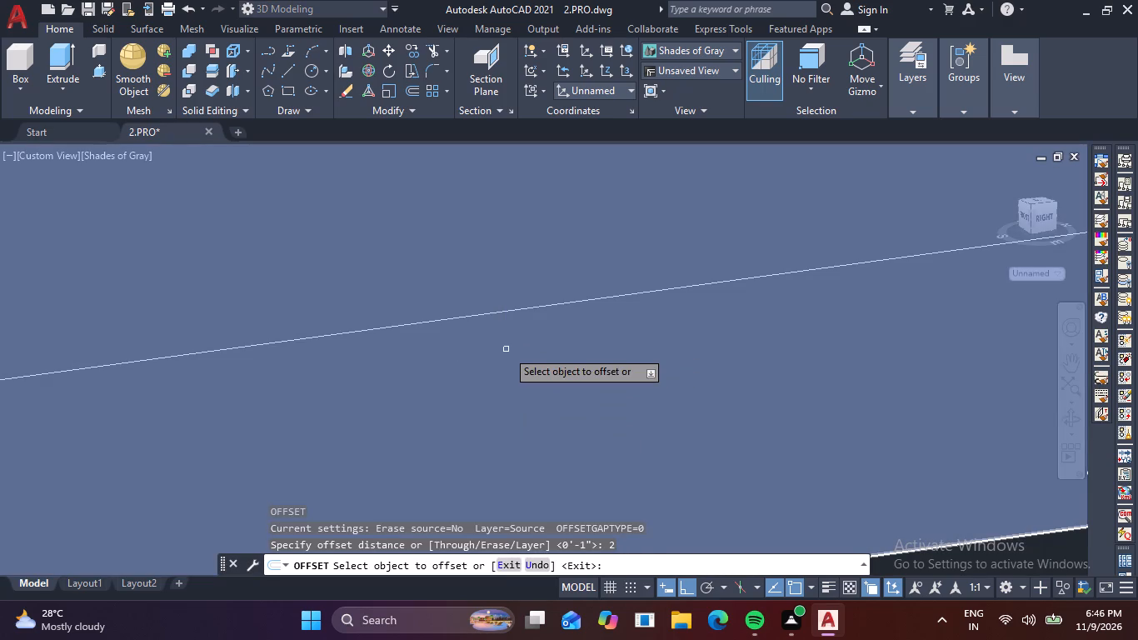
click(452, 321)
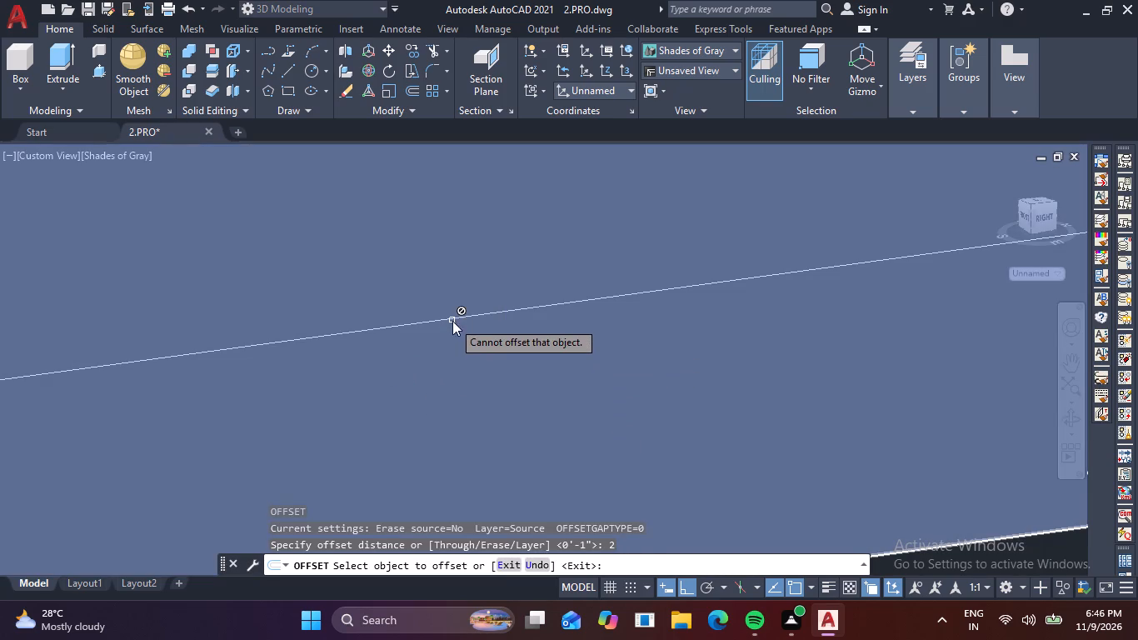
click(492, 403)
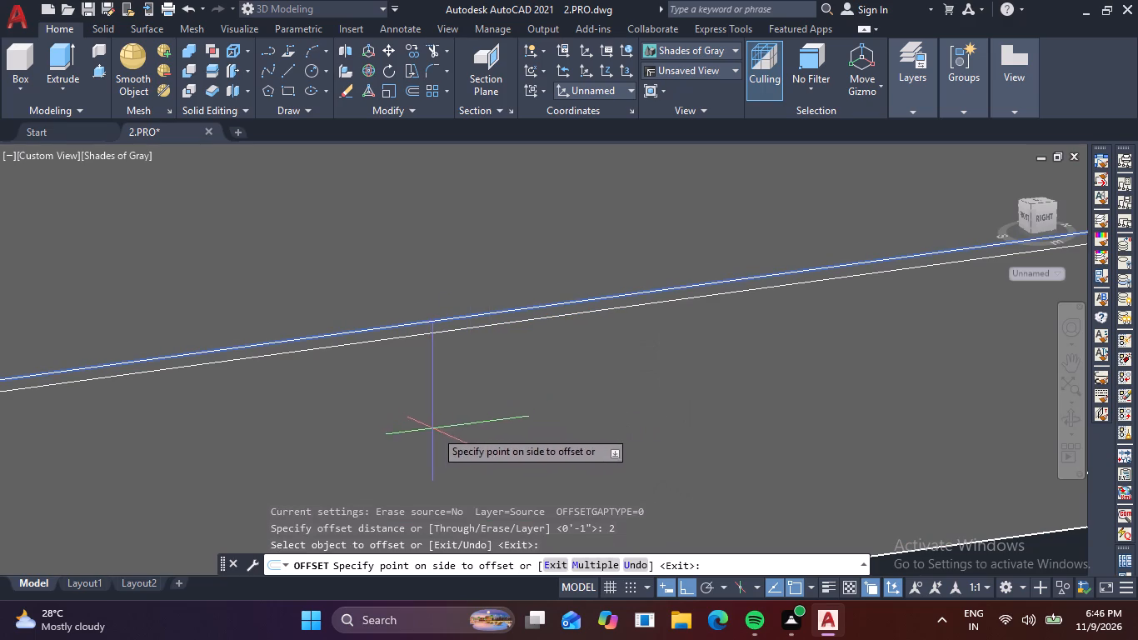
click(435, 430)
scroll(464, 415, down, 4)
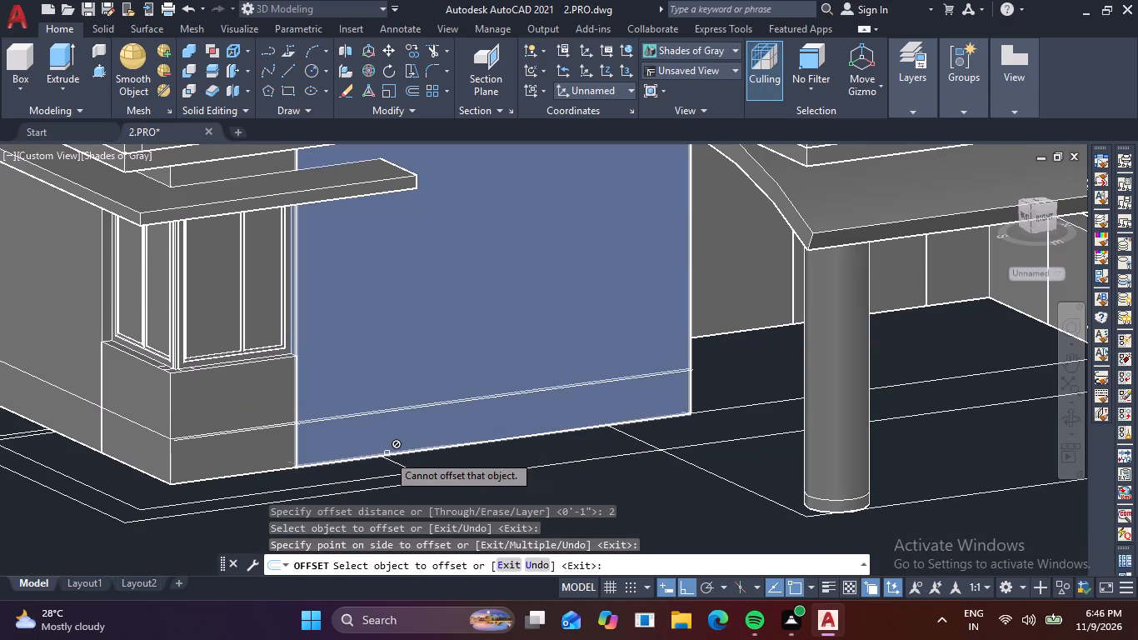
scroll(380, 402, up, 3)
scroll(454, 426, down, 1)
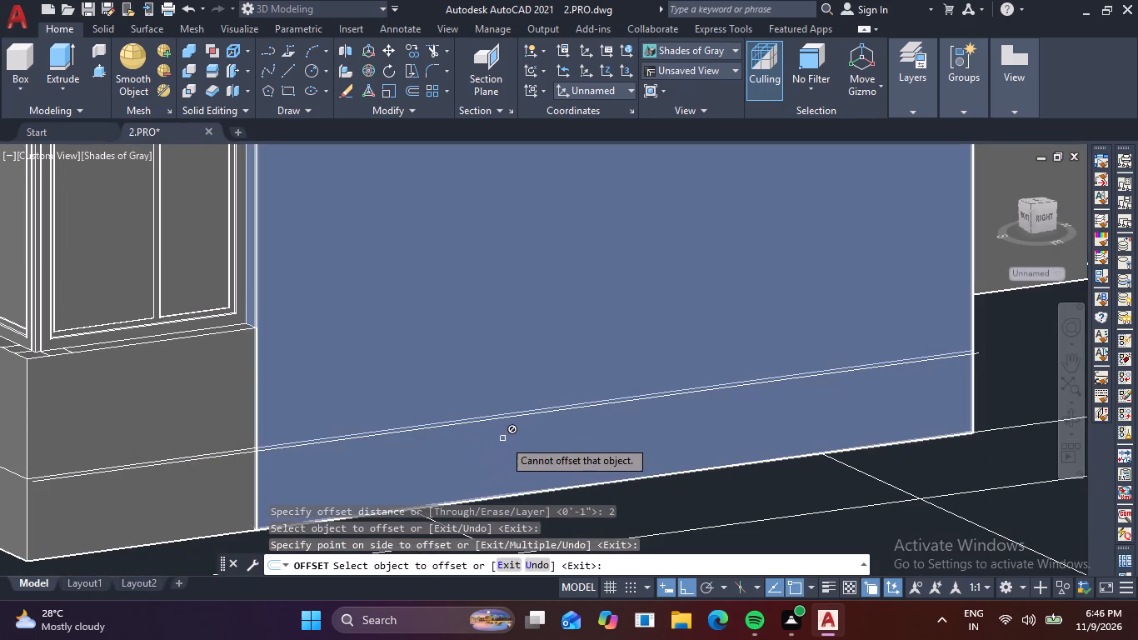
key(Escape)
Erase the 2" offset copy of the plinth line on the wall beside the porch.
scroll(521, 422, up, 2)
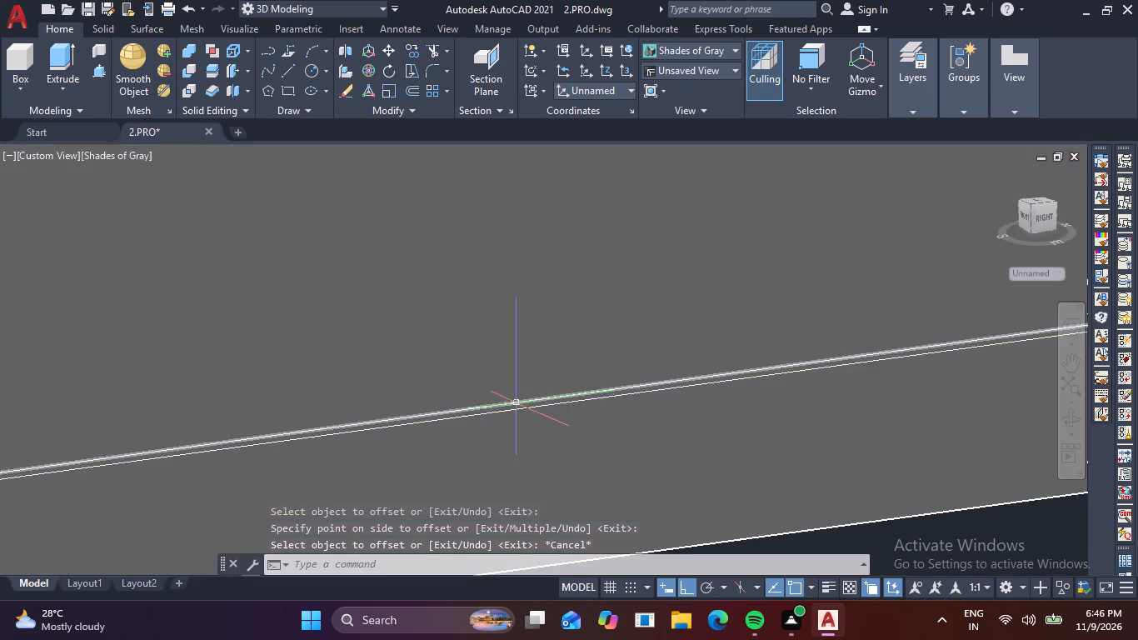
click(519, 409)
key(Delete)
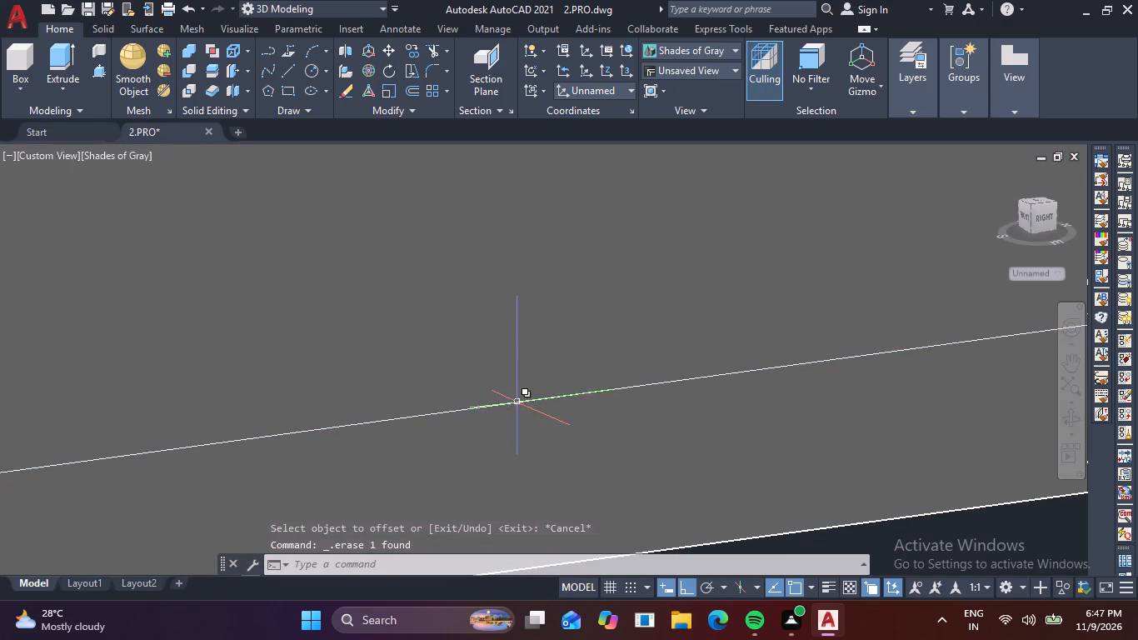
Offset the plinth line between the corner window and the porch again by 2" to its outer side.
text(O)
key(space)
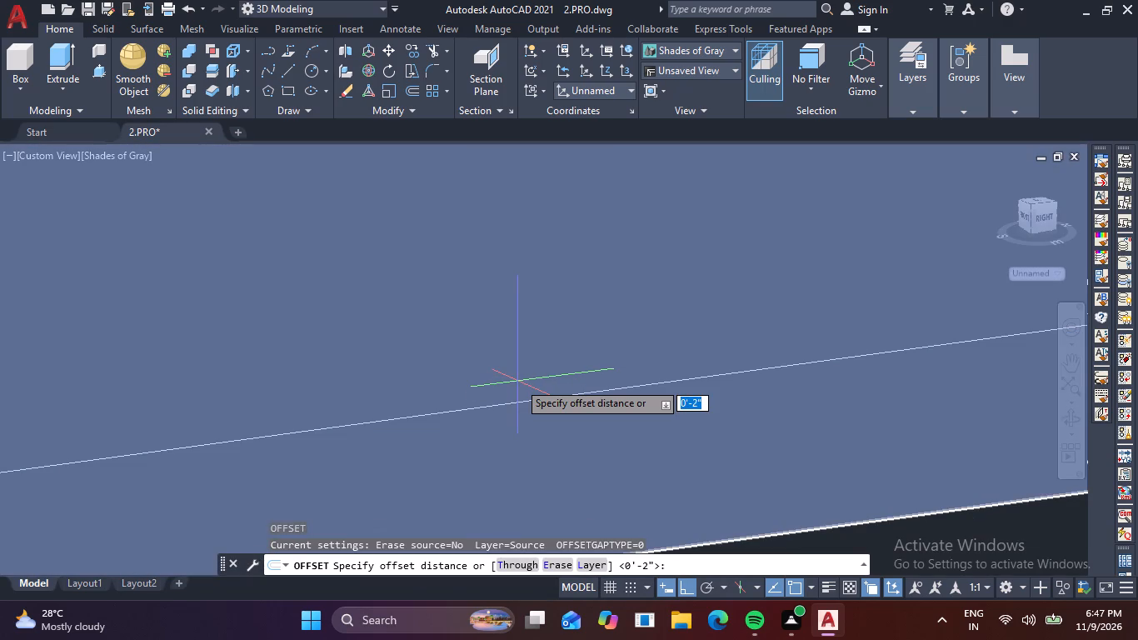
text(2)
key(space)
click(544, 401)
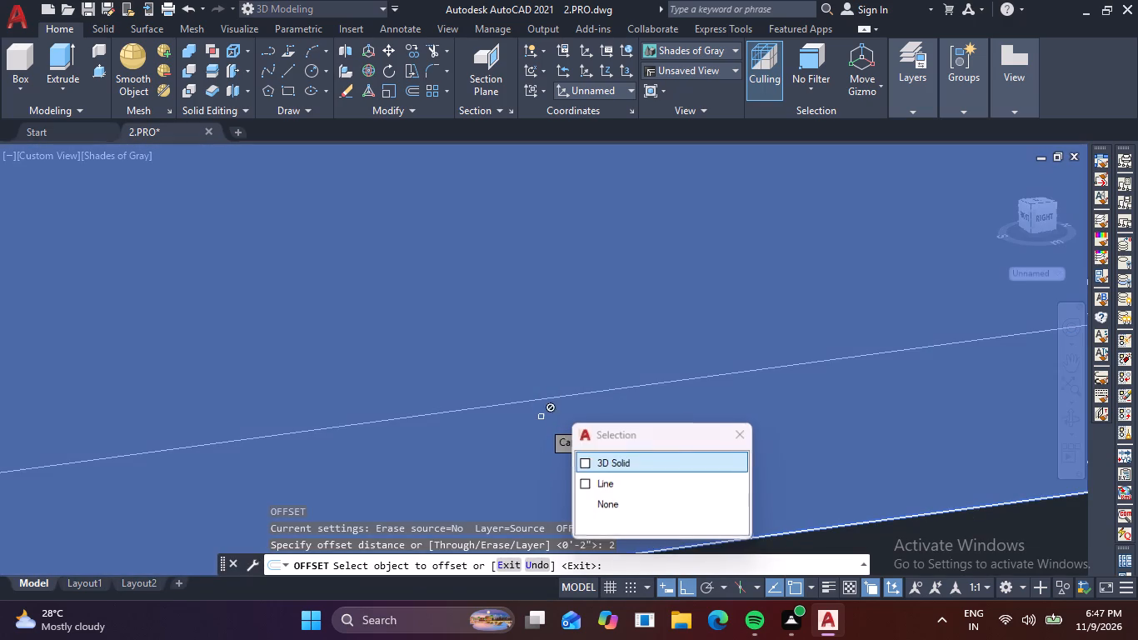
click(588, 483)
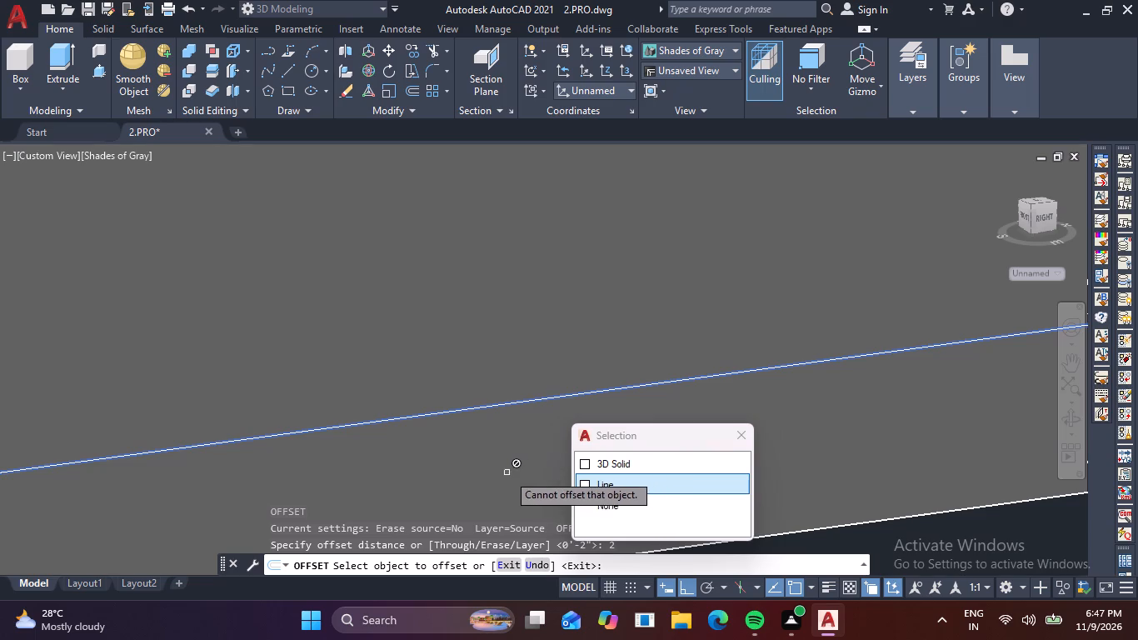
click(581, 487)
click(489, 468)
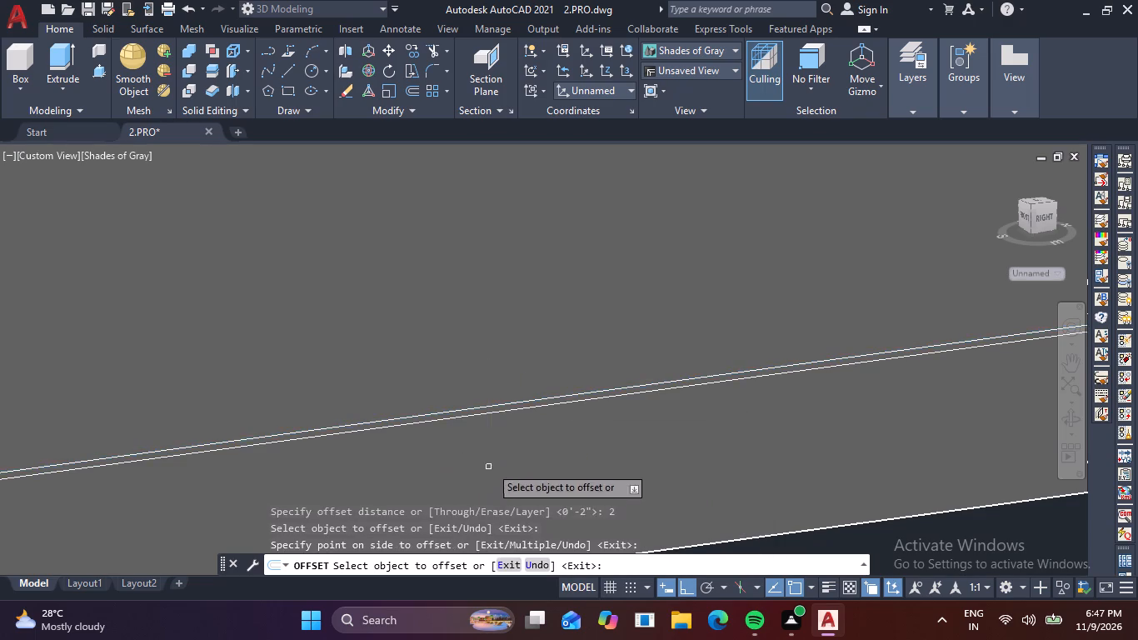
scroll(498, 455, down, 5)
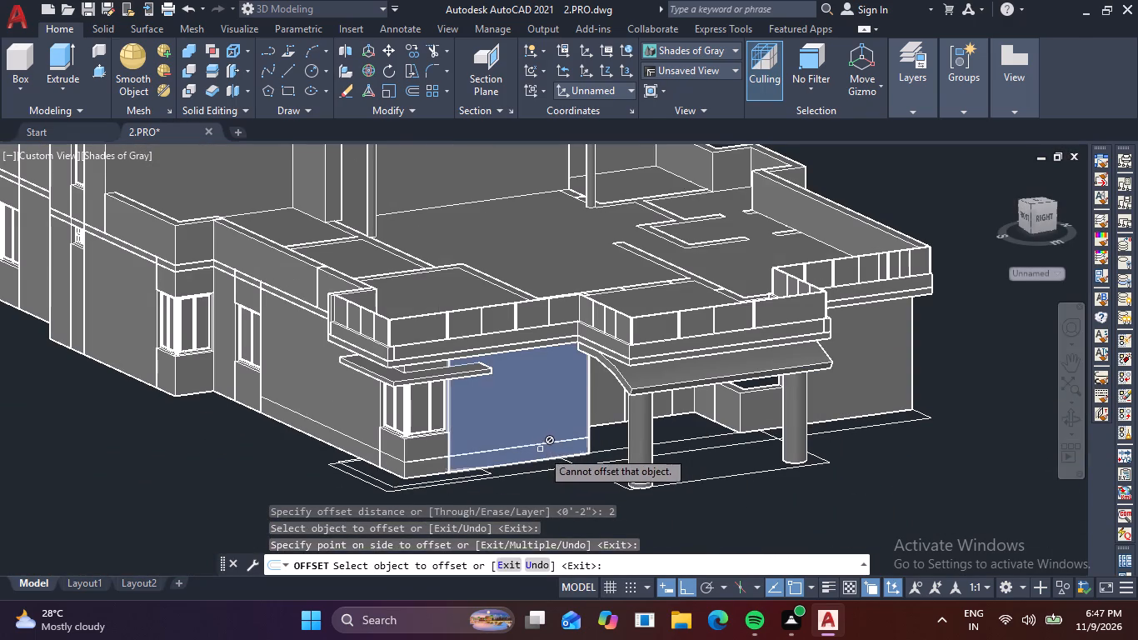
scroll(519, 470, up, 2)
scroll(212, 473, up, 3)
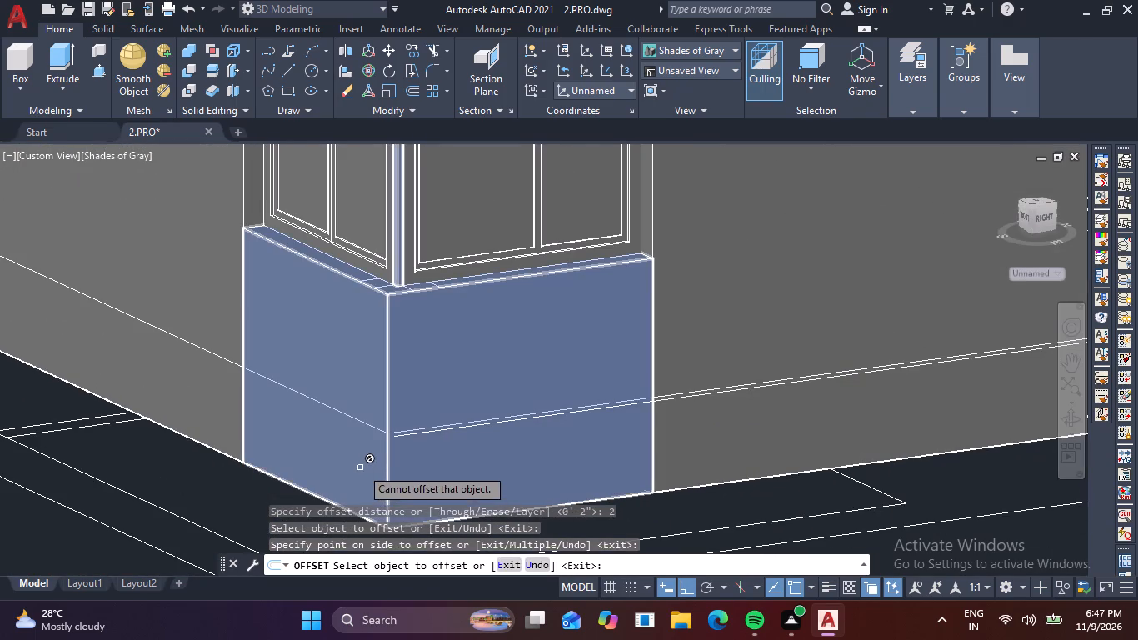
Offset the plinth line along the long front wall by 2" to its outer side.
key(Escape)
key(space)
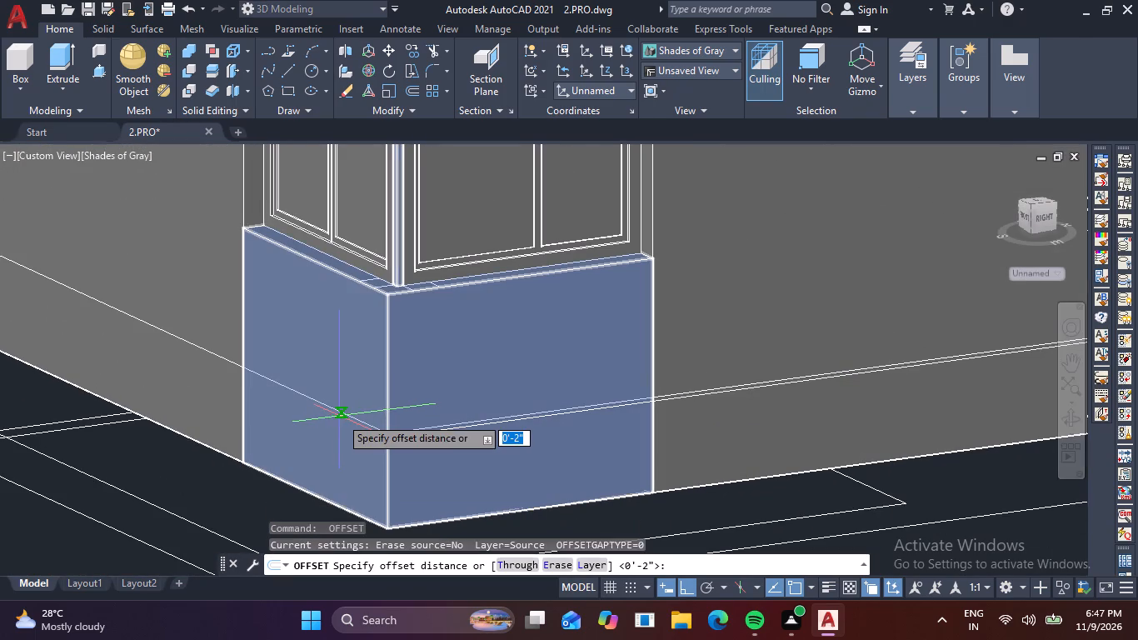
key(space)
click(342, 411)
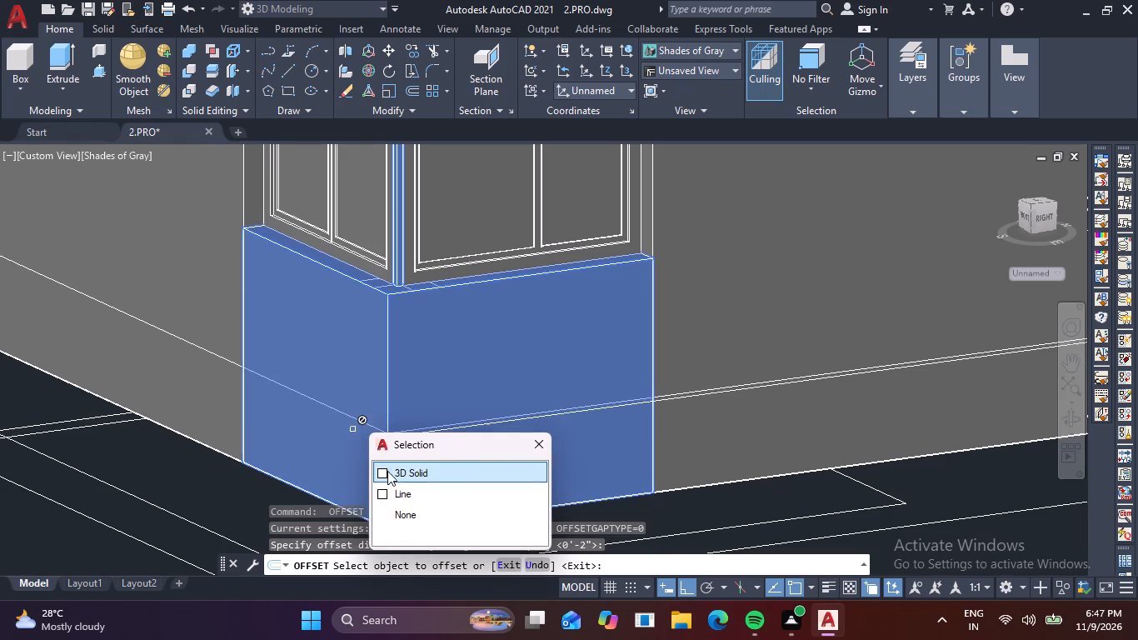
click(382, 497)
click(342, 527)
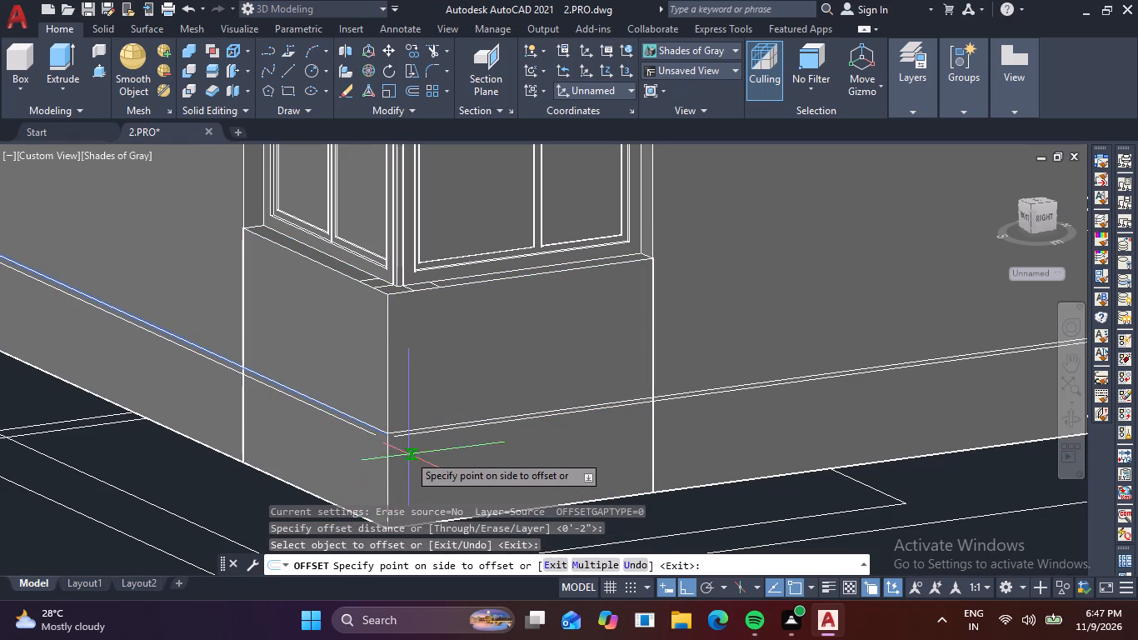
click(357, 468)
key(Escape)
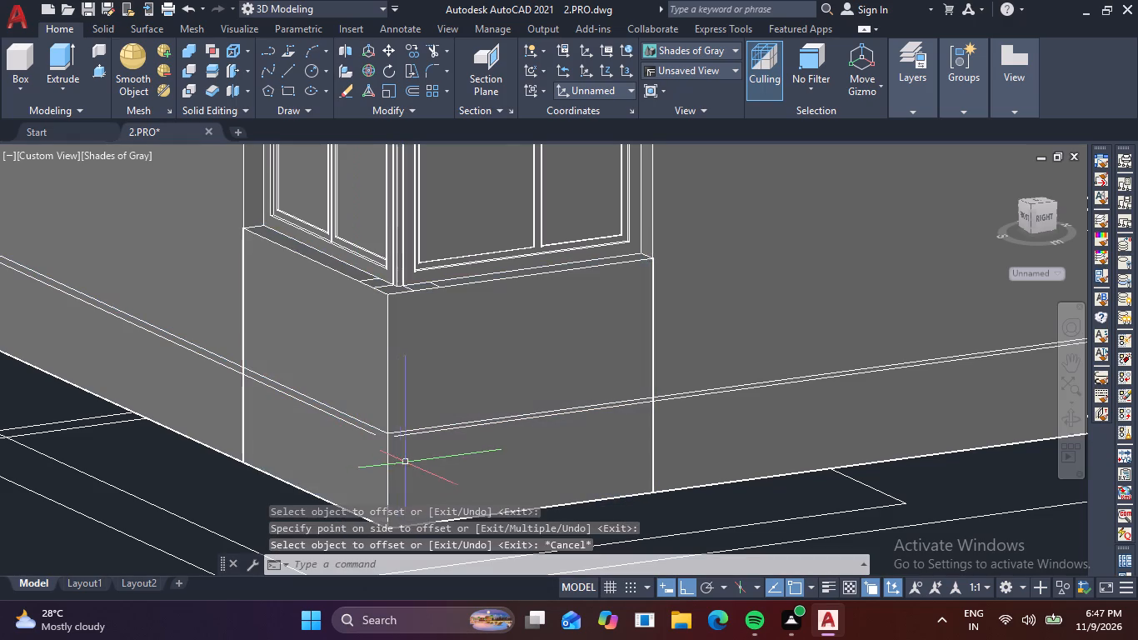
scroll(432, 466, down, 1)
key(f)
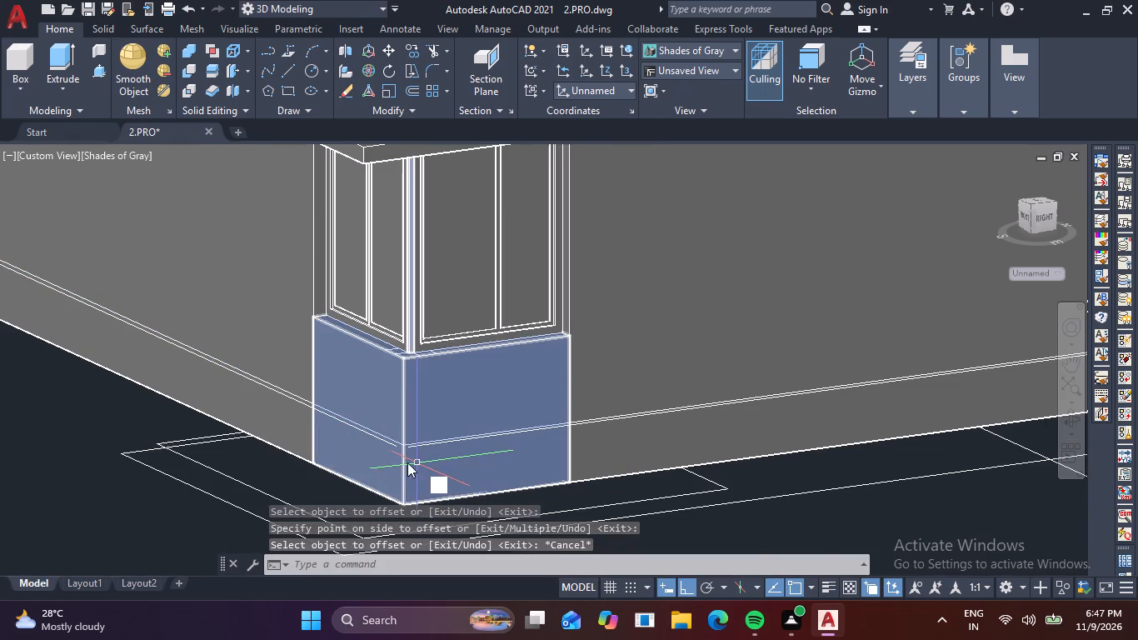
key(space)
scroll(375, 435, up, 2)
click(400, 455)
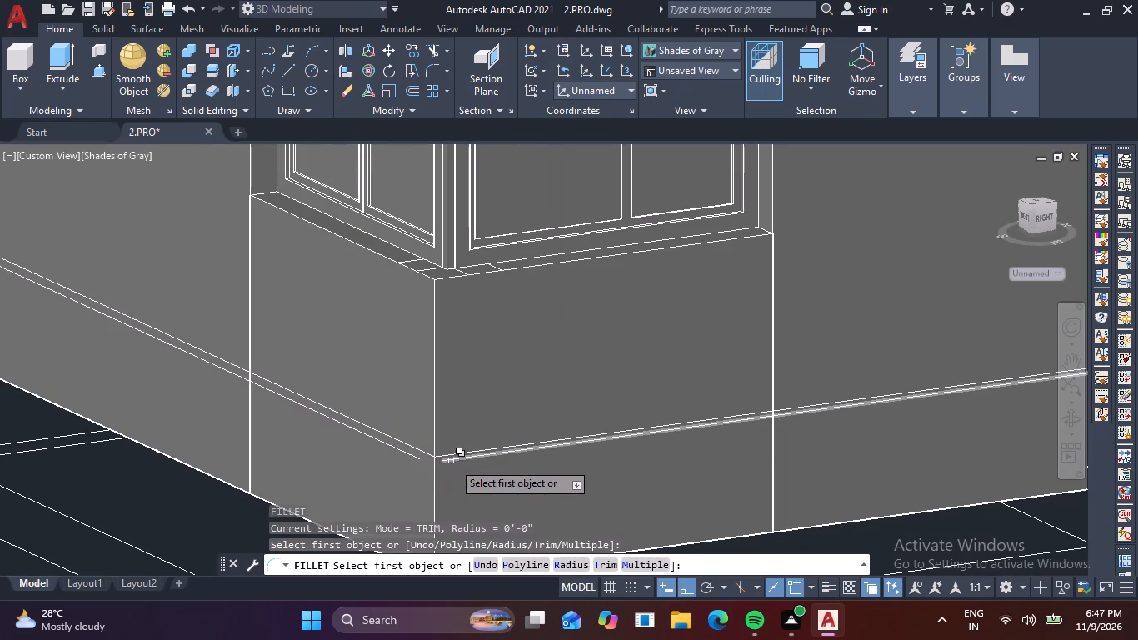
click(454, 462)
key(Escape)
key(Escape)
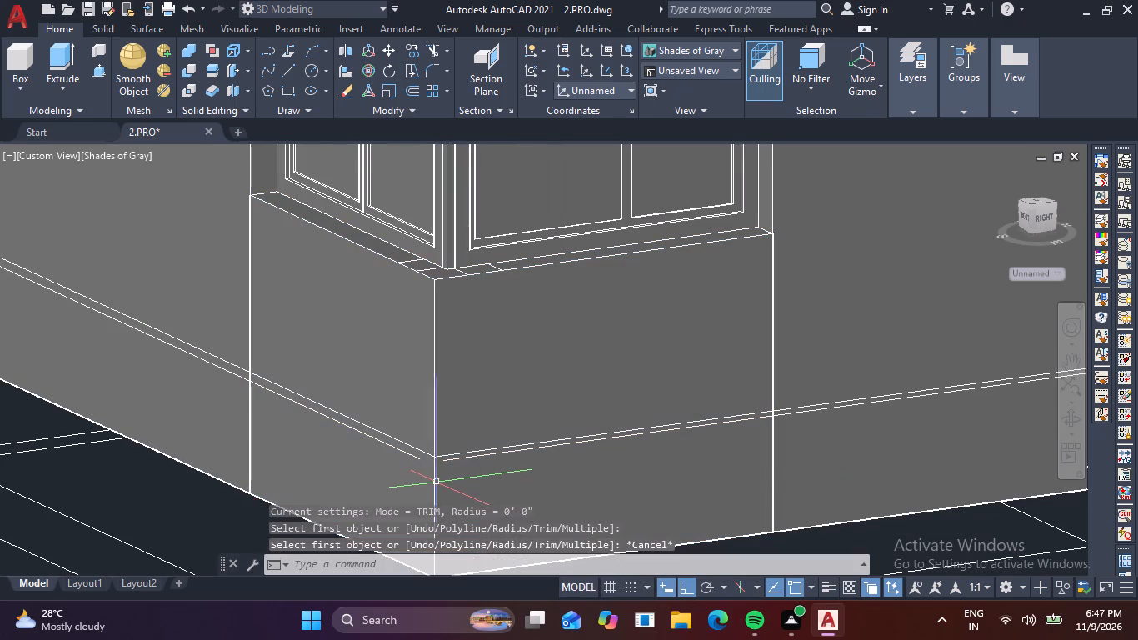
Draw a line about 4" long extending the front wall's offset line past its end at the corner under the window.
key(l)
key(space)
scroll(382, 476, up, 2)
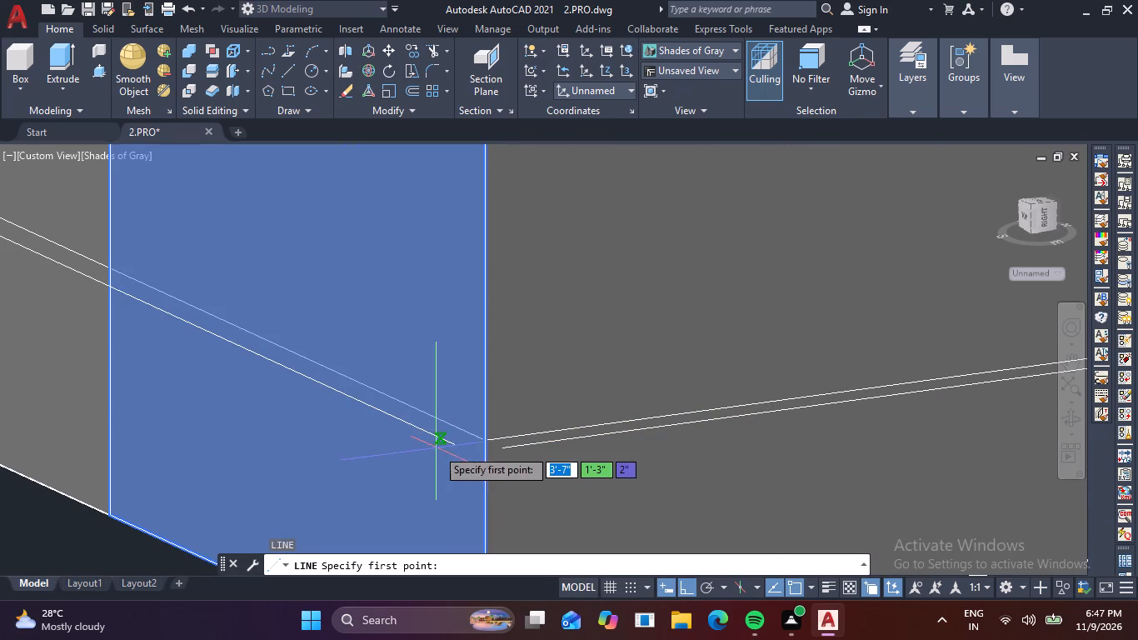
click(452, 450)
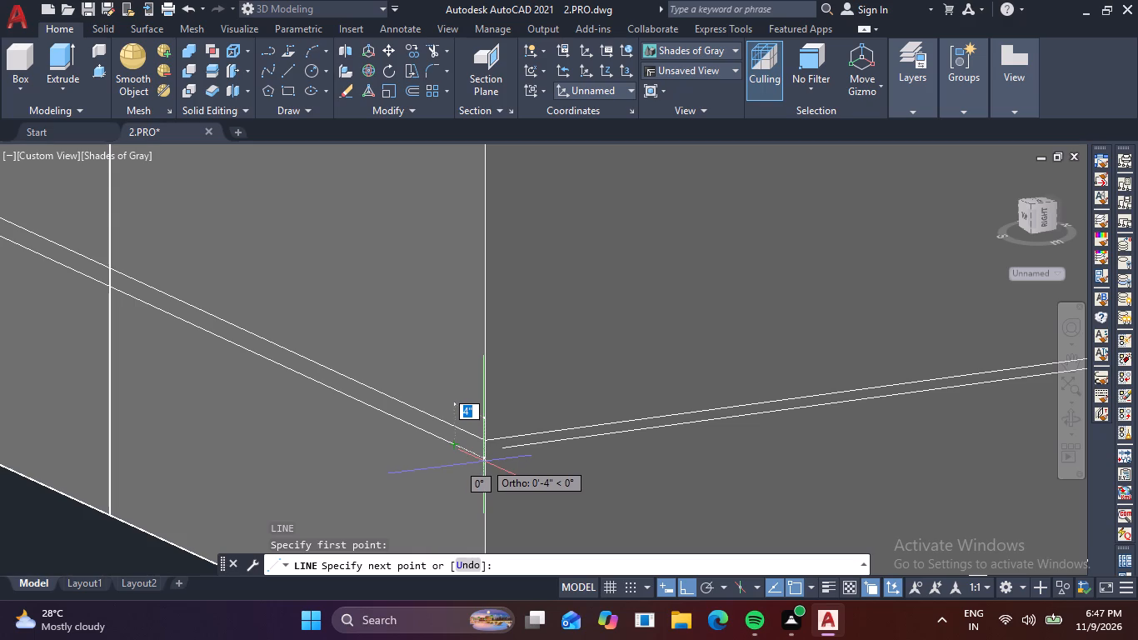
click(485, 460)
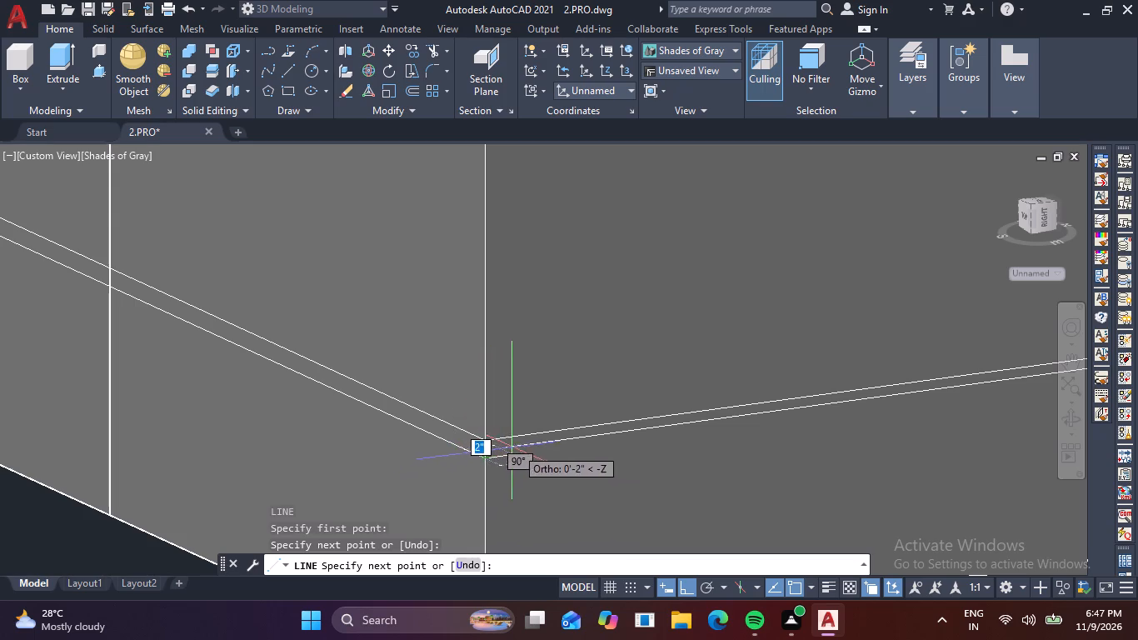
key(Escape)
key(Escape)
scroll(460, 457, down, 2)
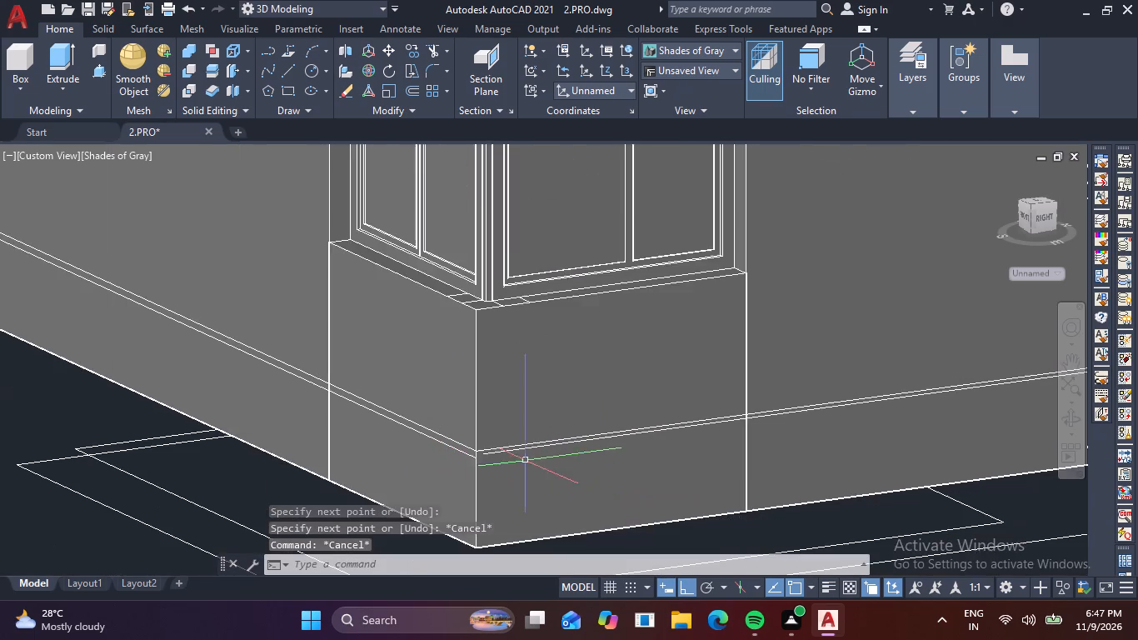
Erase the 2" offset line together with the wall solid between the corner window and the porch.
scroll(594, 443, down, 2)
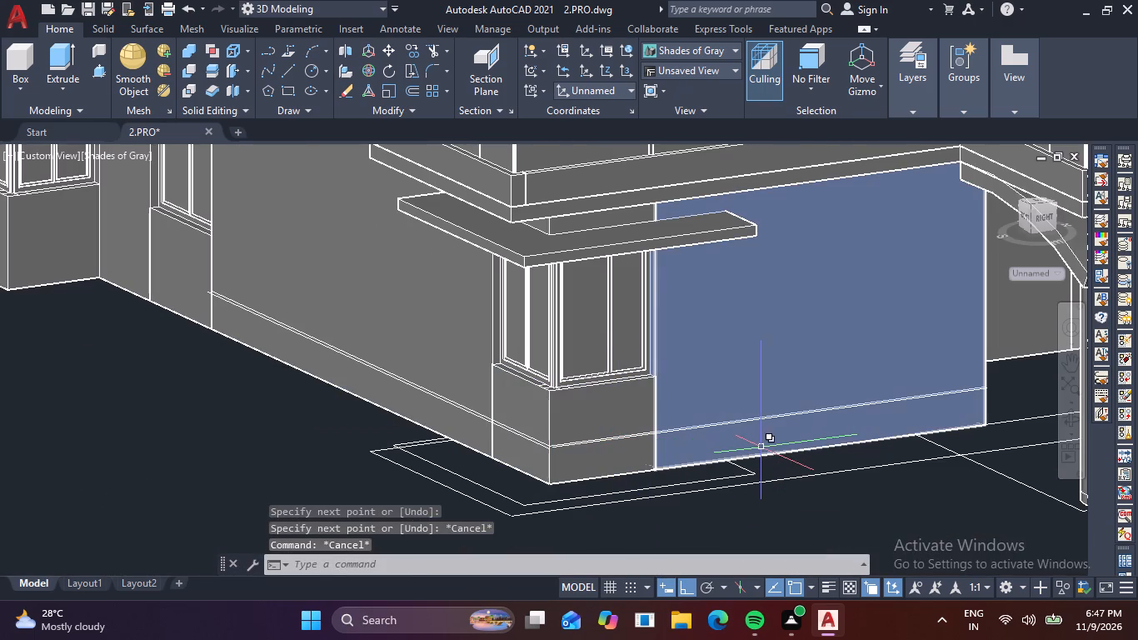
shift+middle_drag(772, 446, 600, 437)
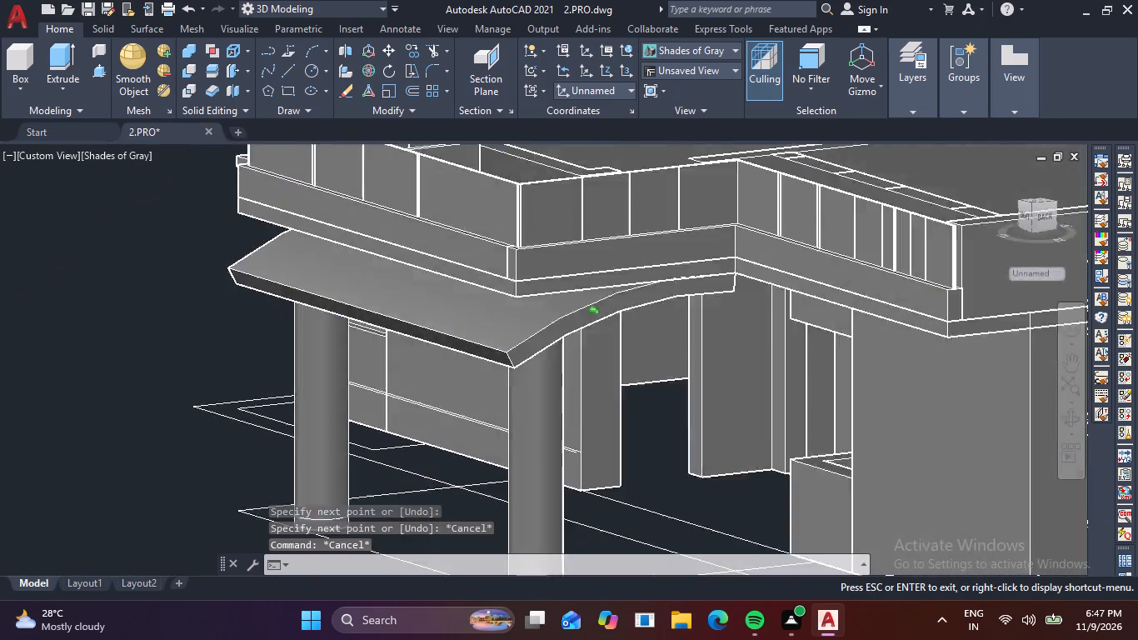
shift+middle_drag(600, 437, 646, 455)
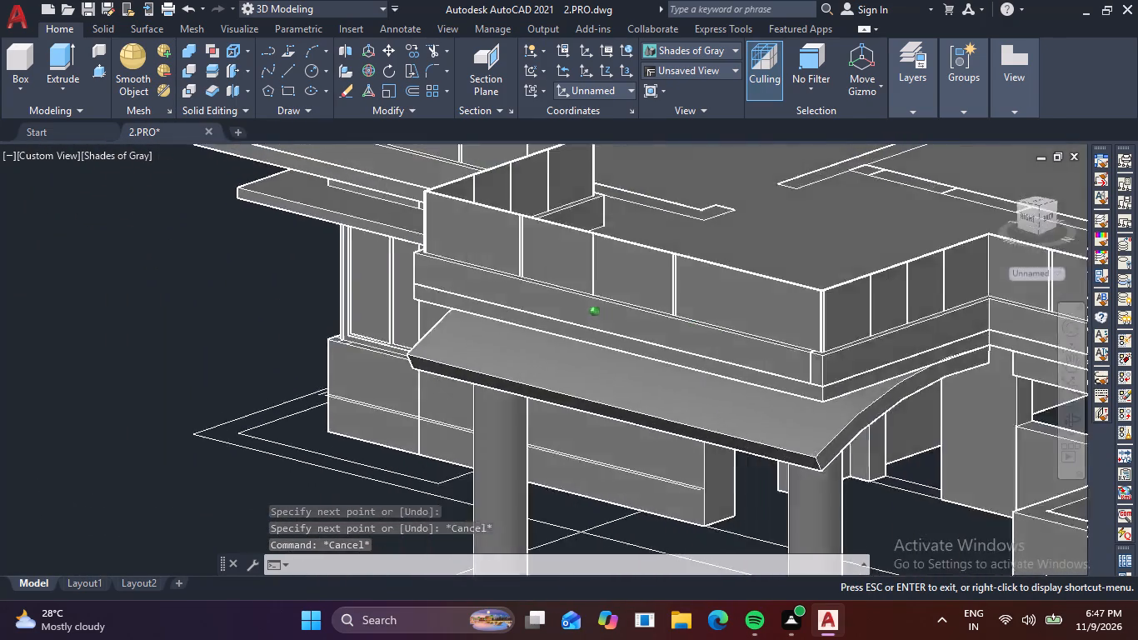
shift+middle_drag(646, 455, 781, 501)
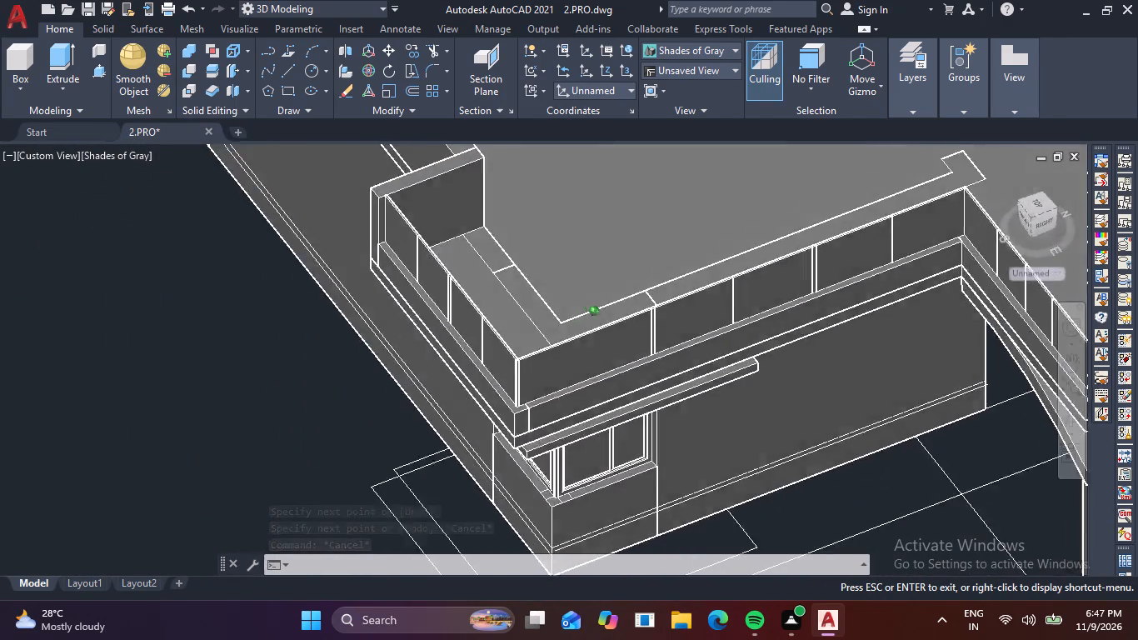
shift+middle_drag(781, 501, 806, 477)
scroll(726, 495, up, 2)
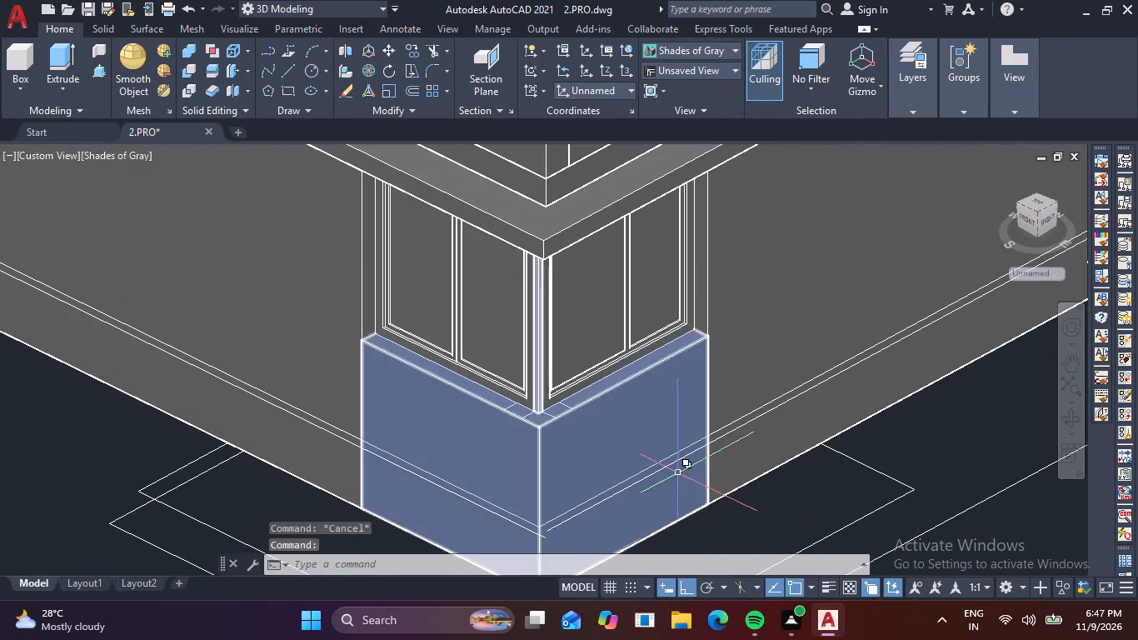
click(675, 464)
click(666, 467)
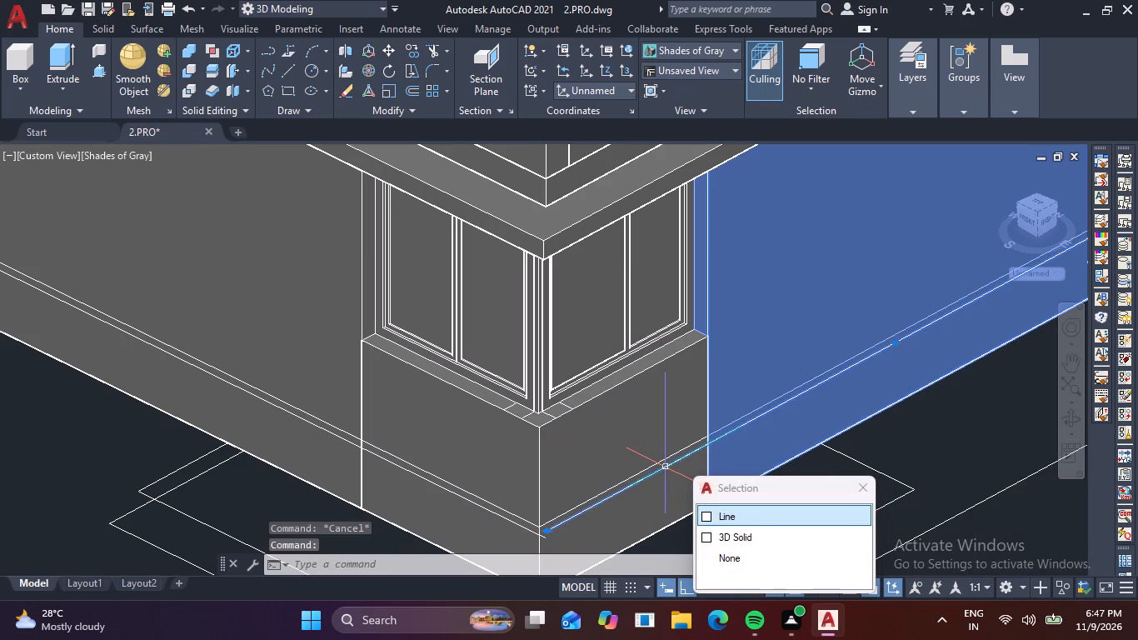
key(Delete)
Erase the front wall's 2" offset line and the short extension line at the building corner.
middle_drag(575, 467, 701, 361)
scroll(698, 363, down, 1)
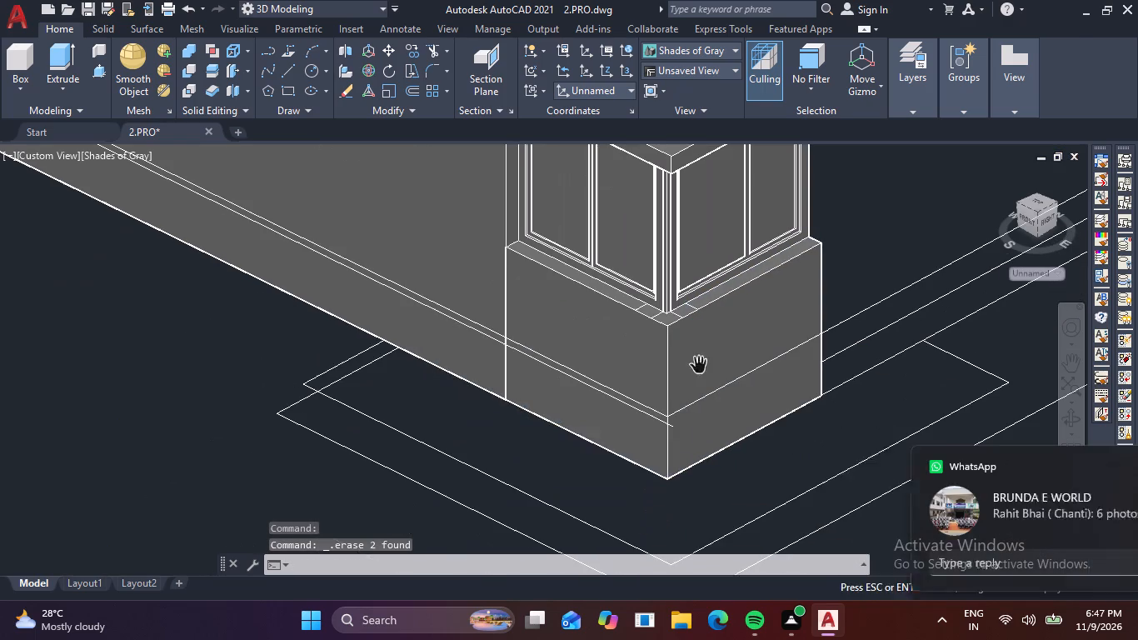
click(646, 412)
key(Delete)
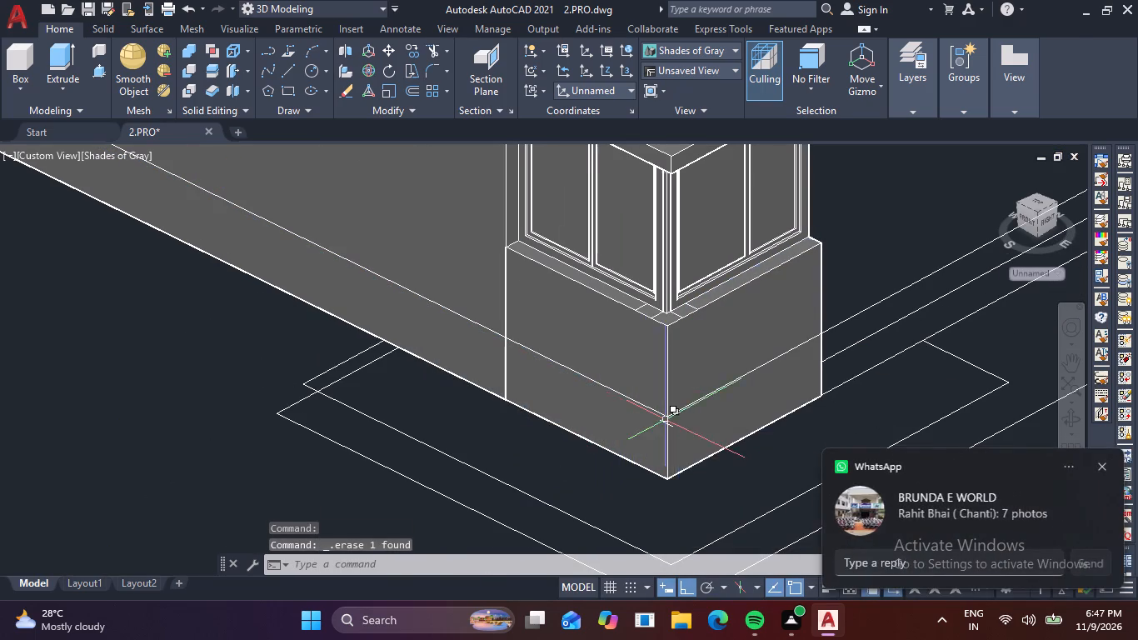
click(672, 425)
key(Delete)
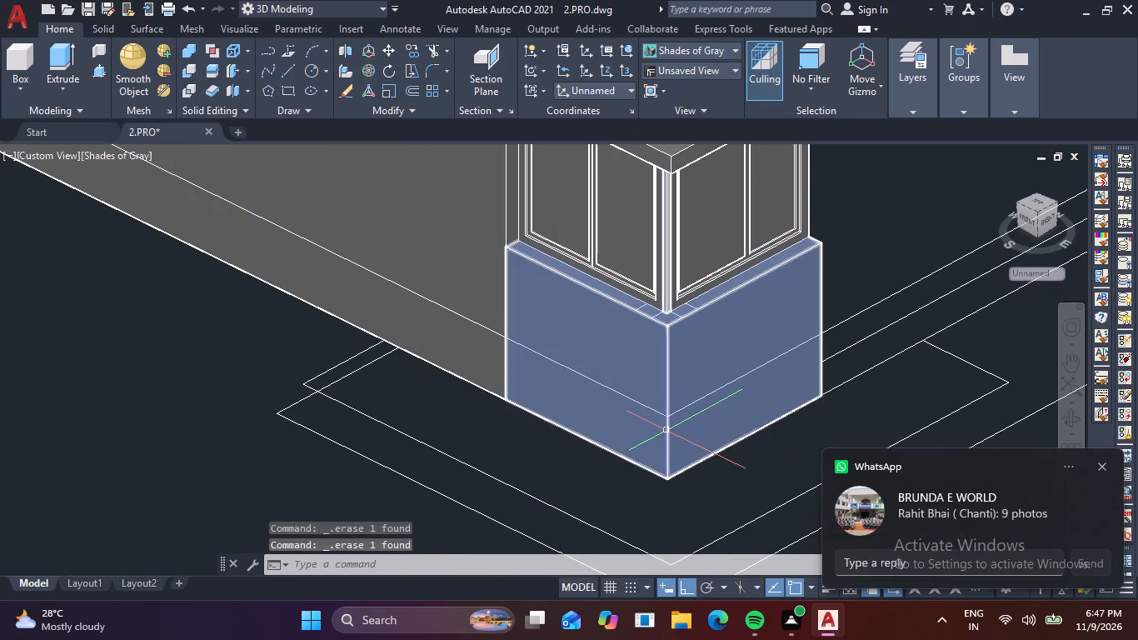
Undo the recent erasures of the 2" offset lines, the short corner line and the wall solid between the corner window and porch.
scroll(612, 434, down, 2)
middle_drag(492, 415, 258, 414)
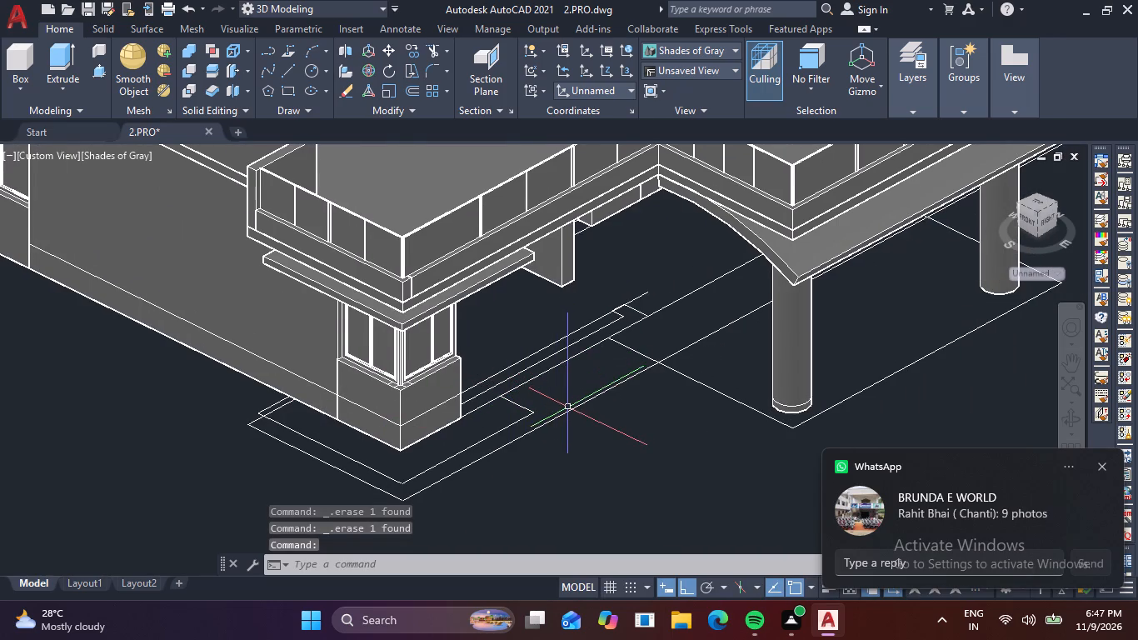
key(ctrl+z)
key(ctrl+z)
key(ctrl+z)
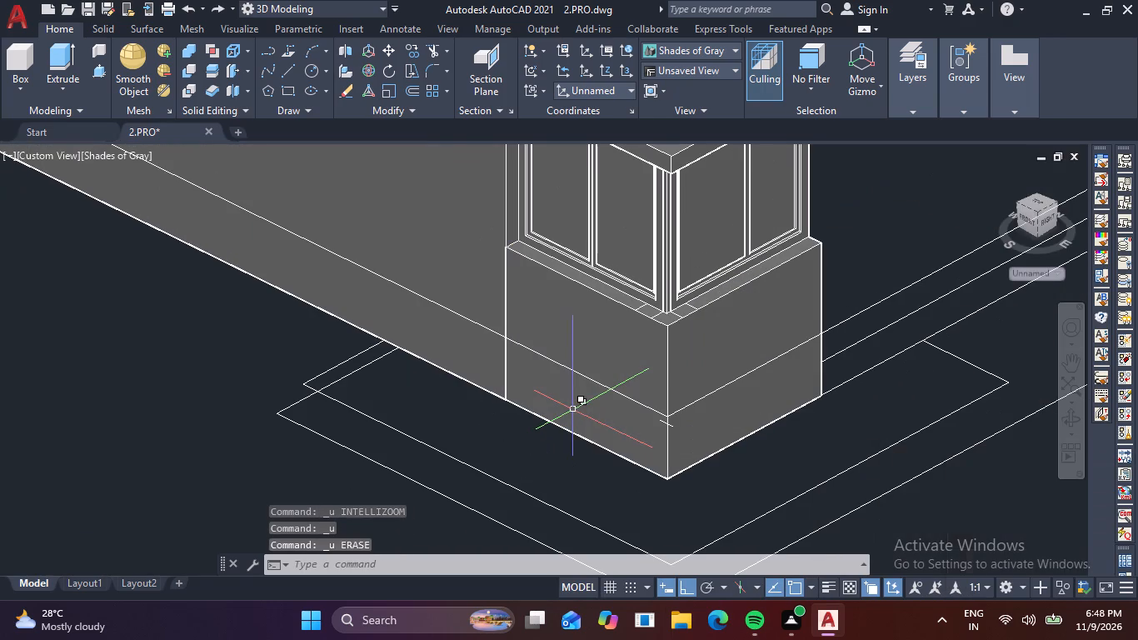
key(ctrl+z)
key(ctrl+z)
key(ctrl+z)
Erase both 2" offset lines along the two walls and the short extension line at the building corner, keeping the wall solid.
scroll(639, 385, down, 2)
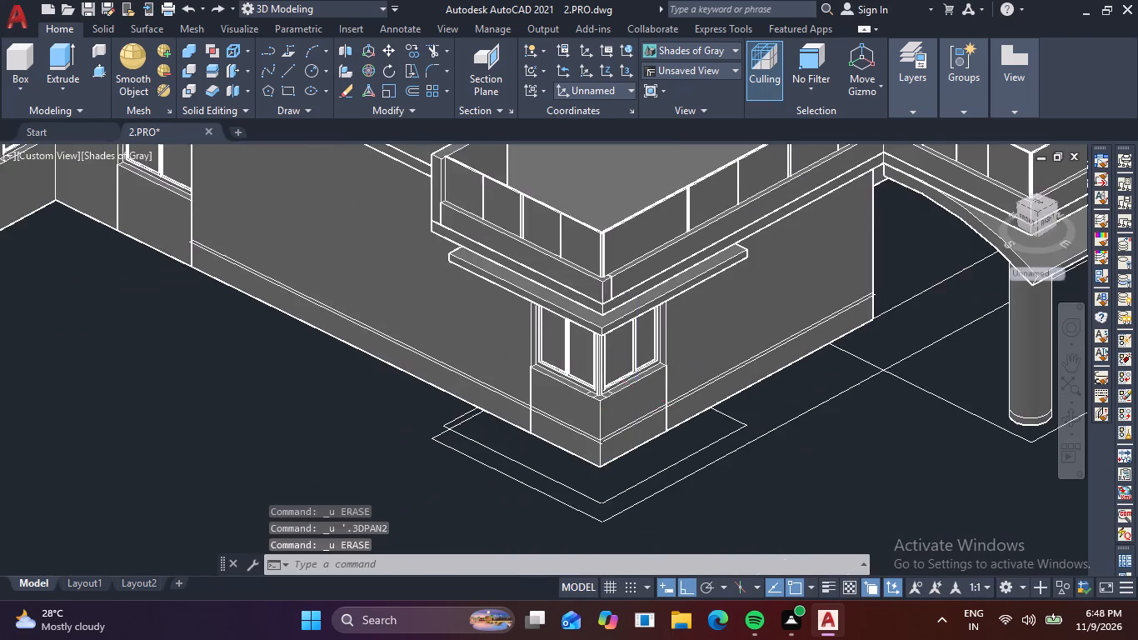
middle_drag(634, 393, 507, 387)
scroll(537, 425, up, 3)
click(484, 392)
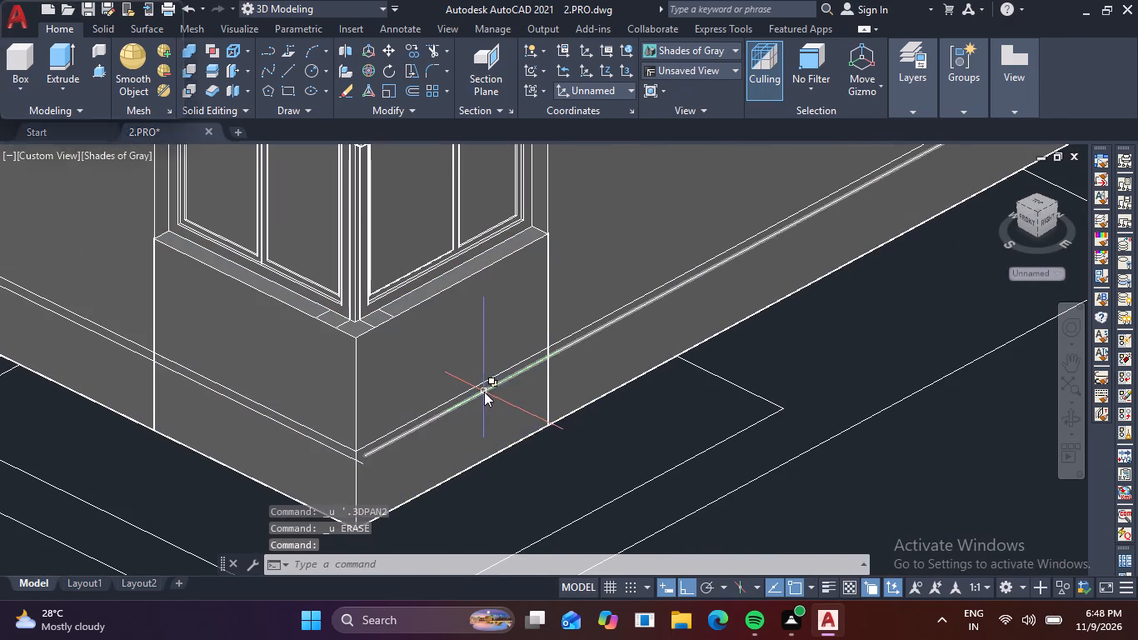
click(526, 451)
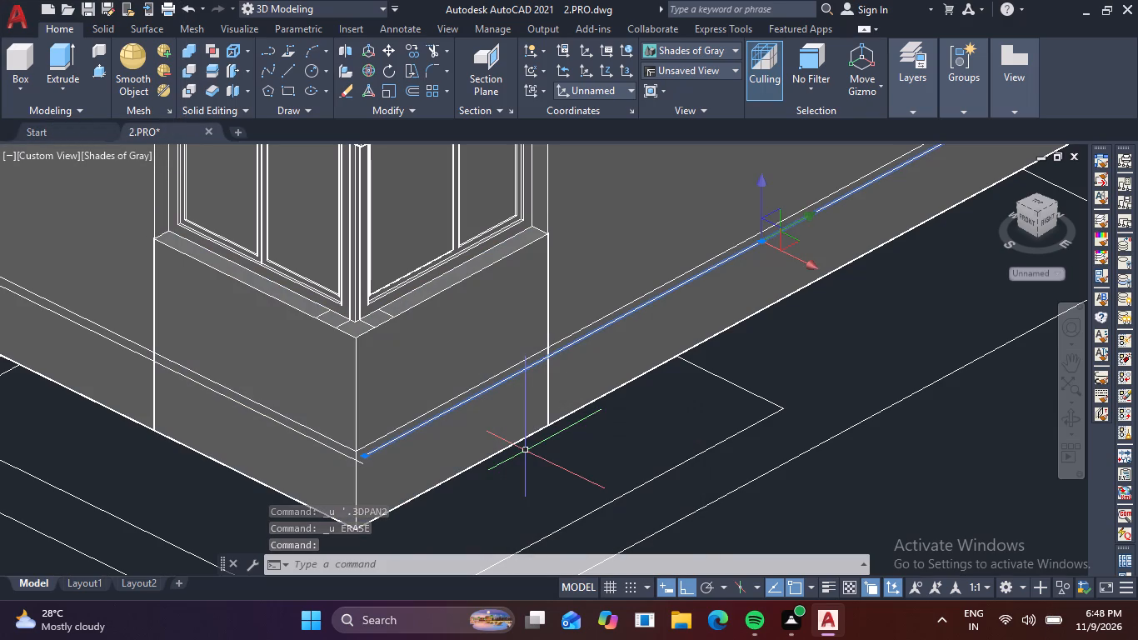
key(Delete)
click(346, 453)
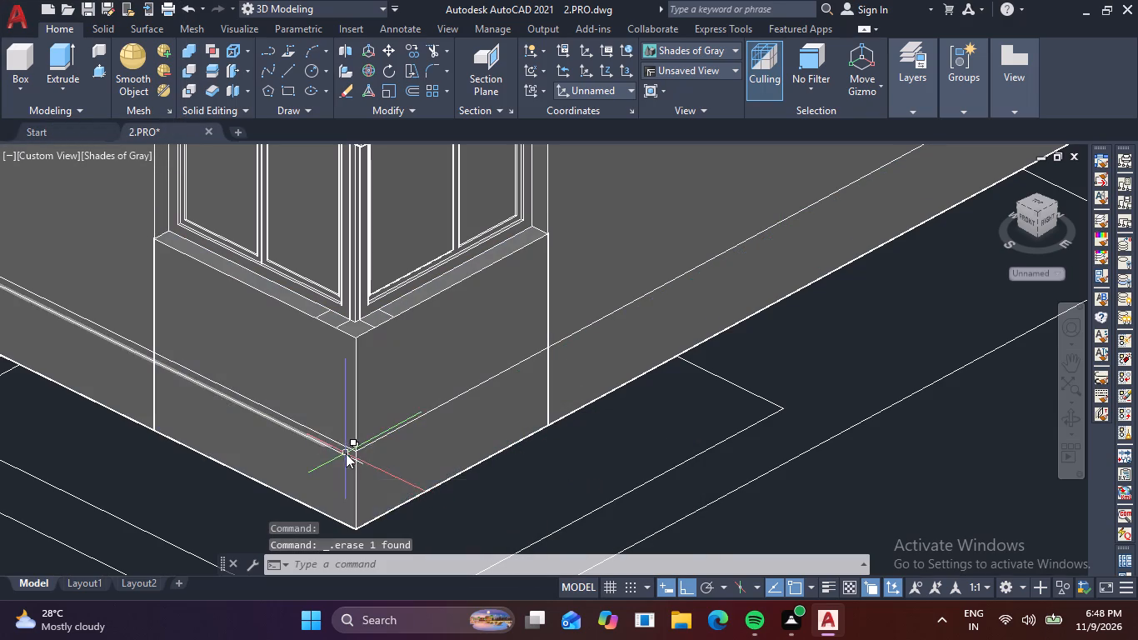
key(Delete)
key(Delete)
key(Delete)
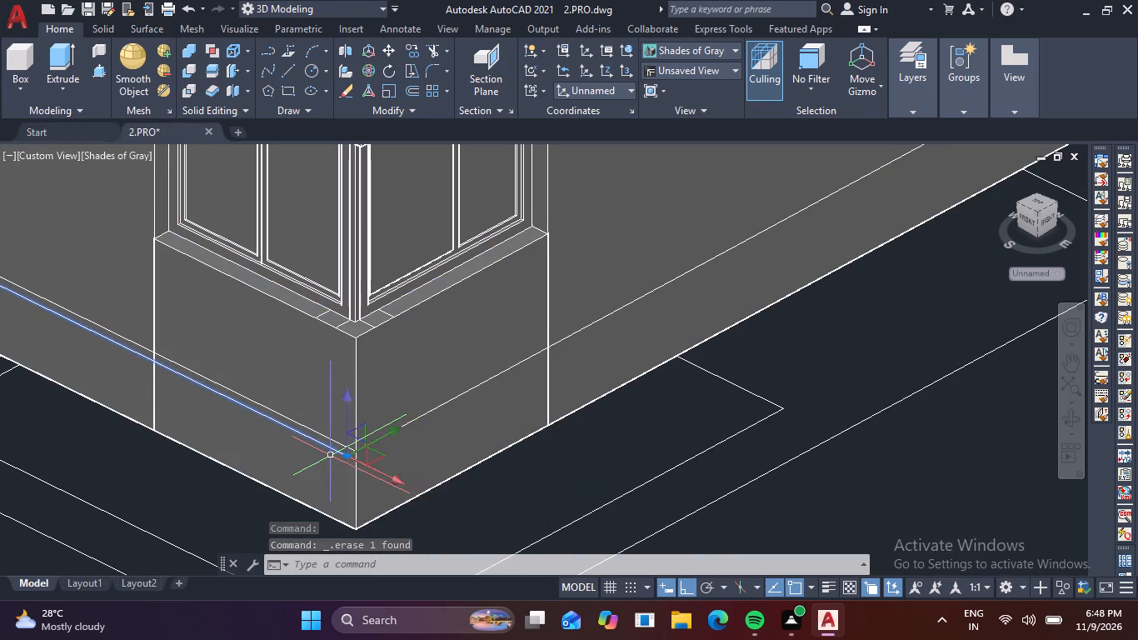
key(Delete)
click(362, 465)
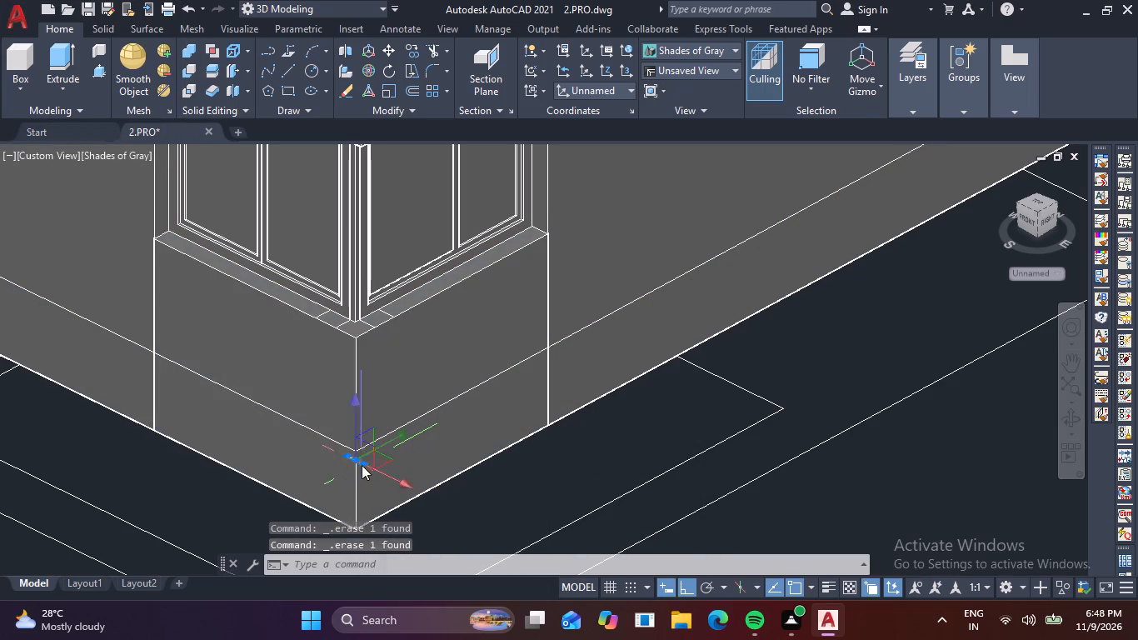
key(Delete)
Draw a 2" line segment straight down from the plinth line's end at the wall edge beside the porch.
scroll(410, 452, down, 3)
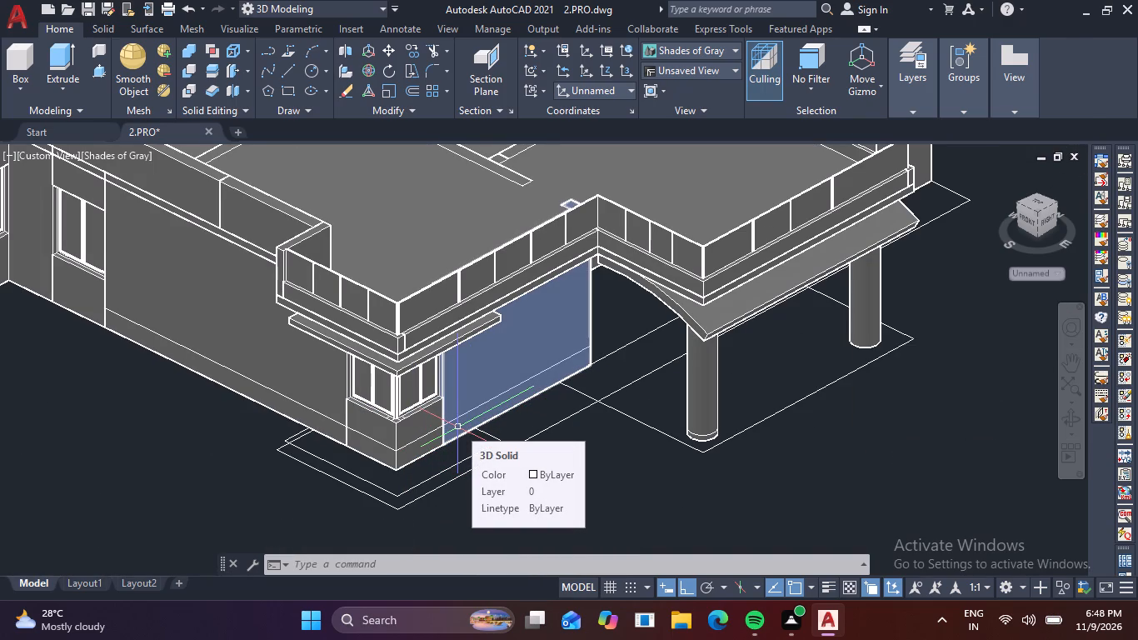
scroll(546, 398, up, 4)
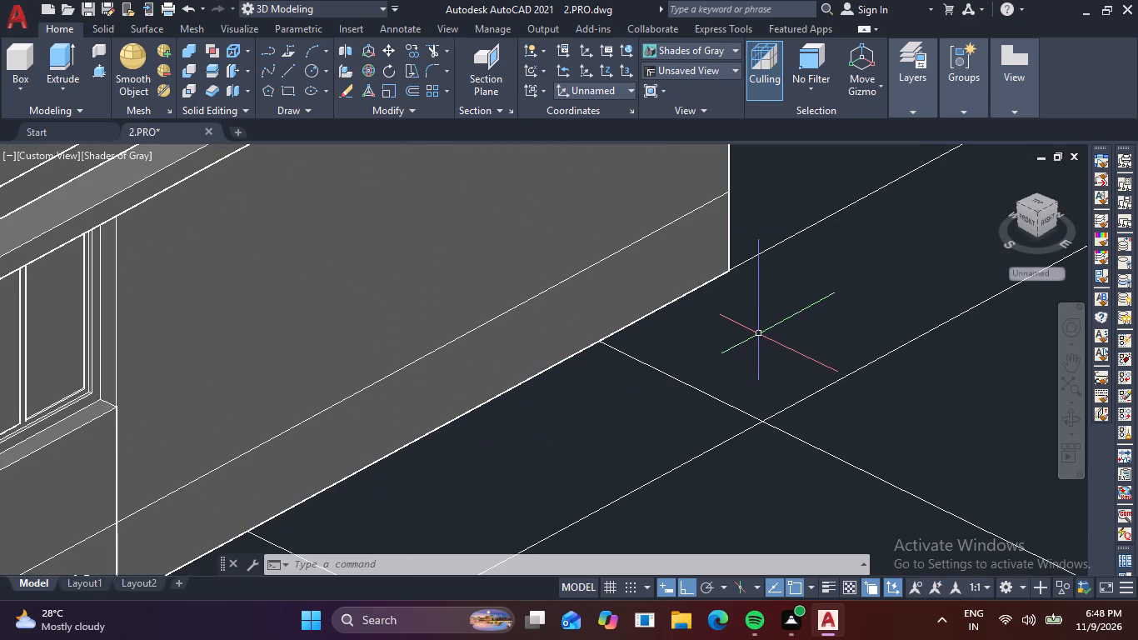
shift+middle_drag(778, 353, 729, 375)
scroll(842, 284, up, 2)
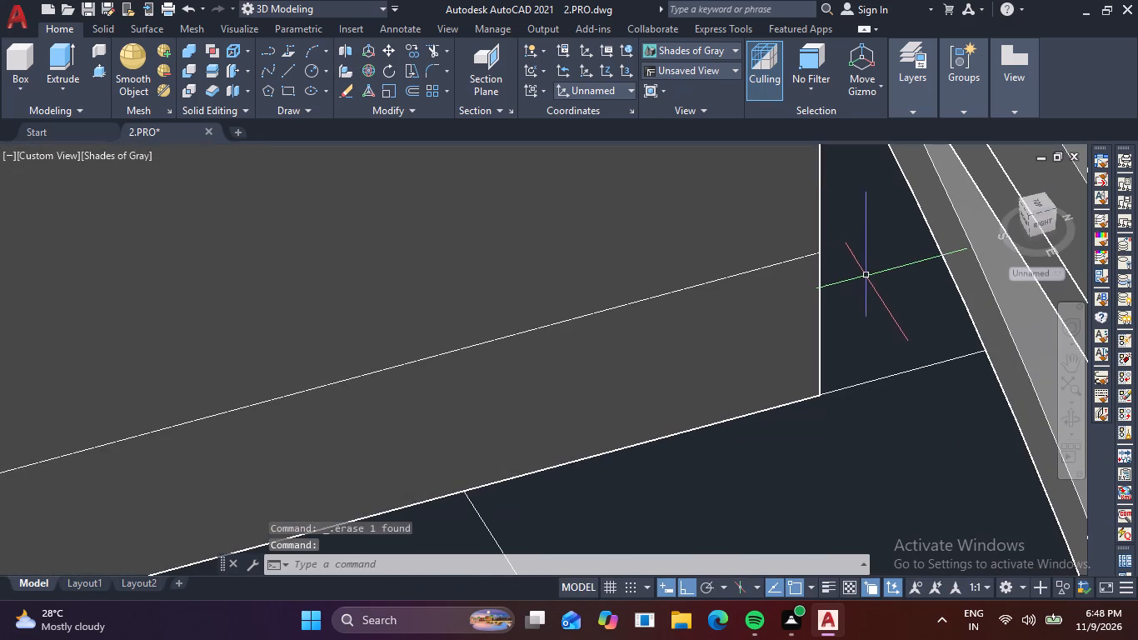
key(l)
key(space)
scroll(828, 262, up, 1)
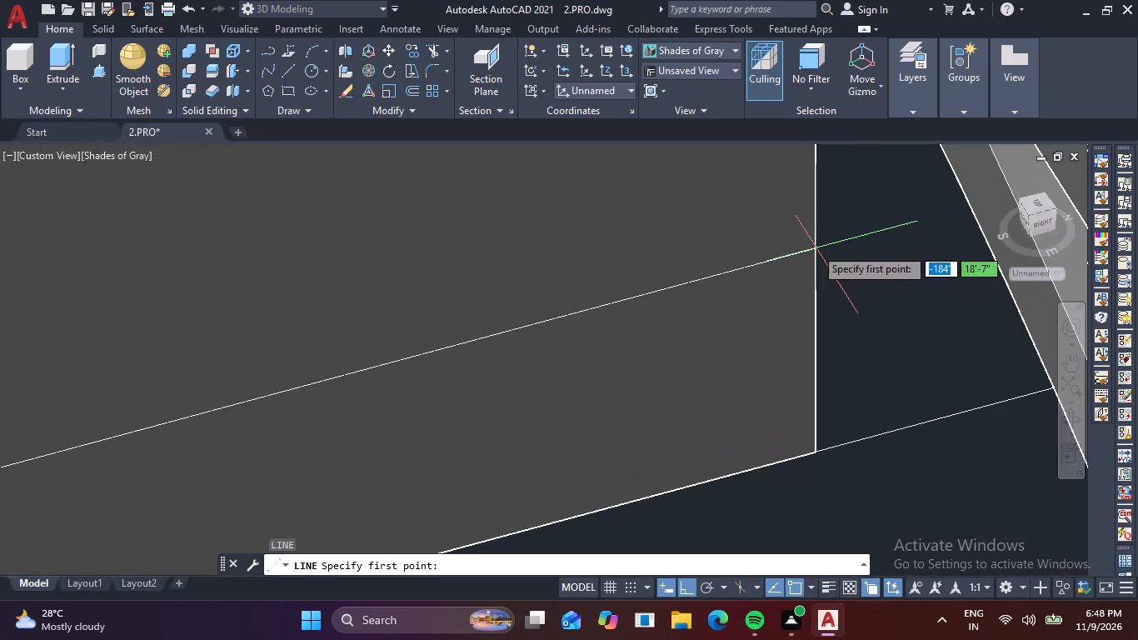
click(817, 247)
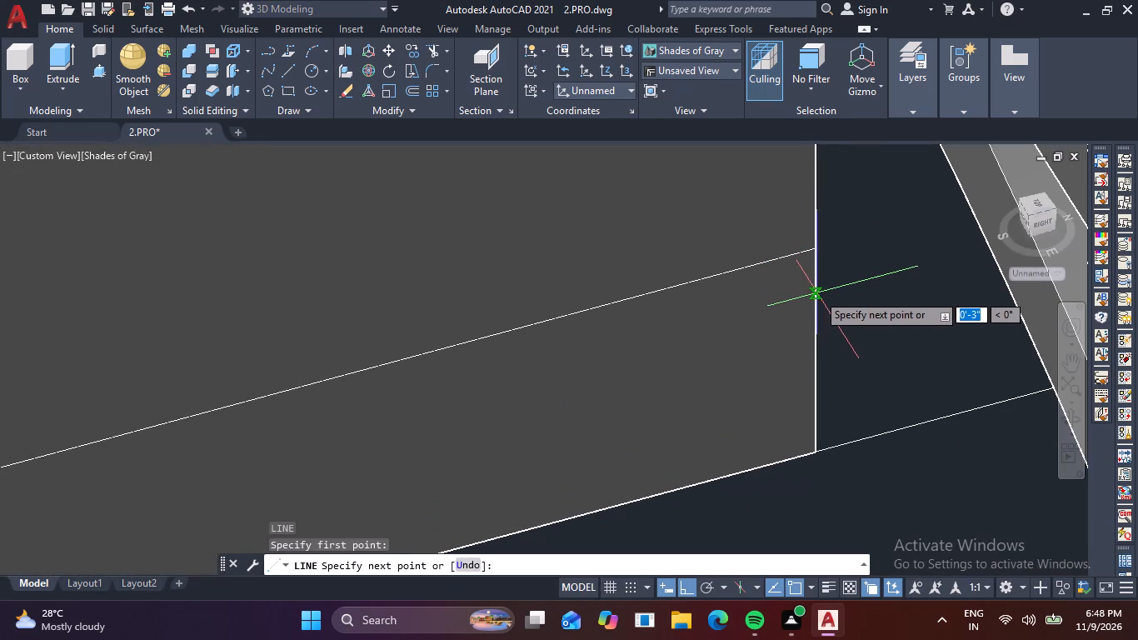
text(2)
key(space)
scroll(555, 359, down, 2)
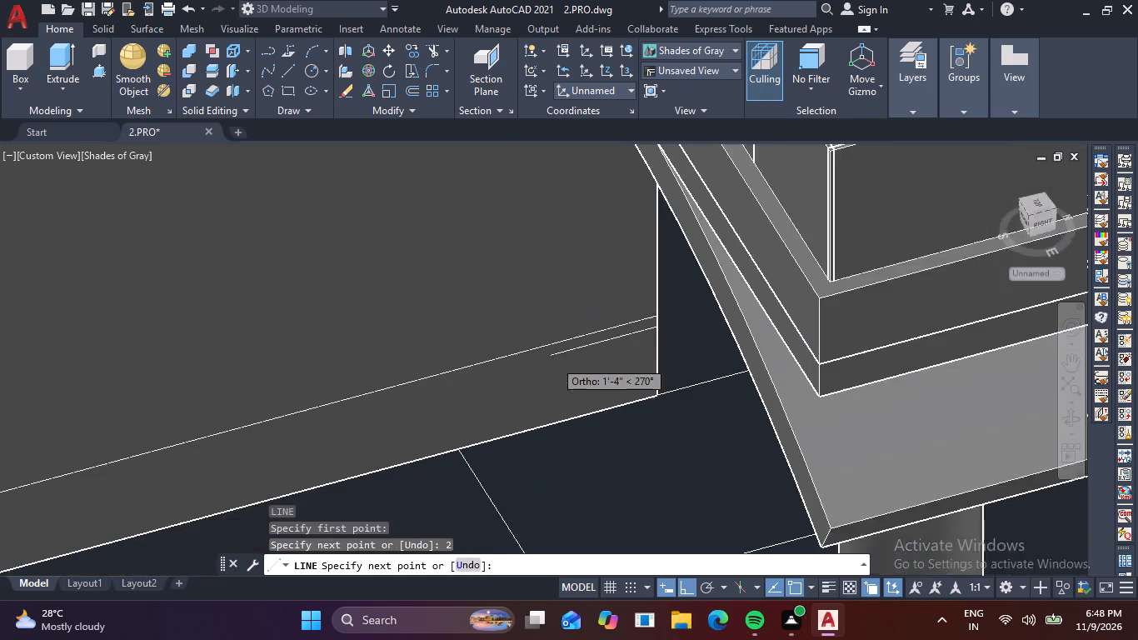
Continue the line about 15'-6" along the wall, parallel to the plinth line, ending at the building corner under the window.
middle_drag(560, 363, 828, 302)
scroll(616, 361, down, 1)
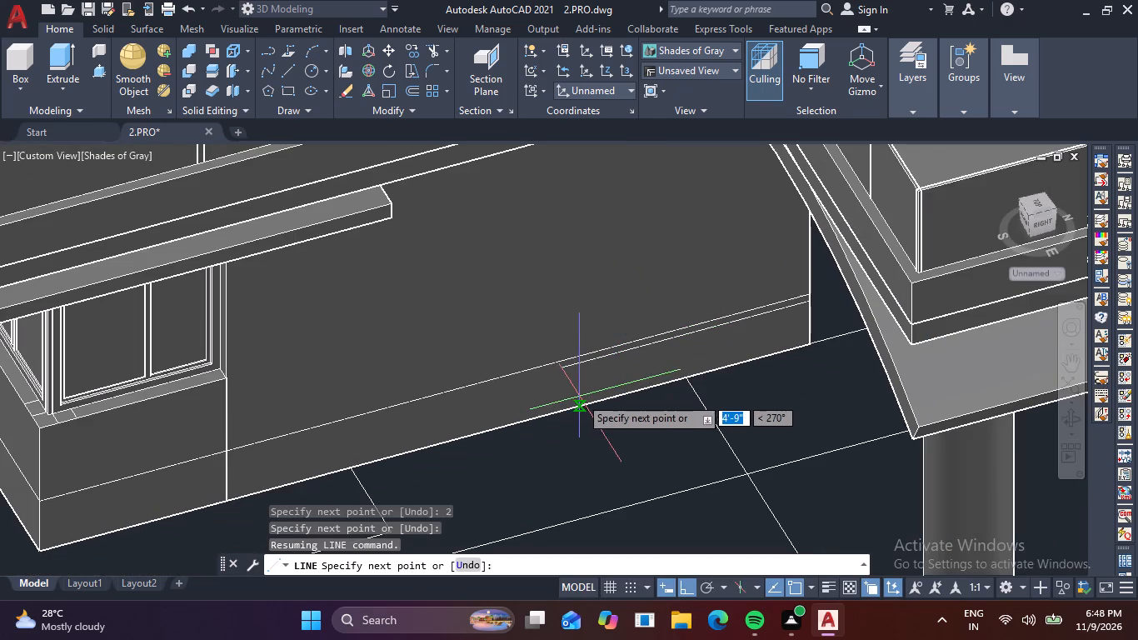
shift+middle_drag(582, 396, 599, 351)
middle_drag(492, 467, 780, 391)
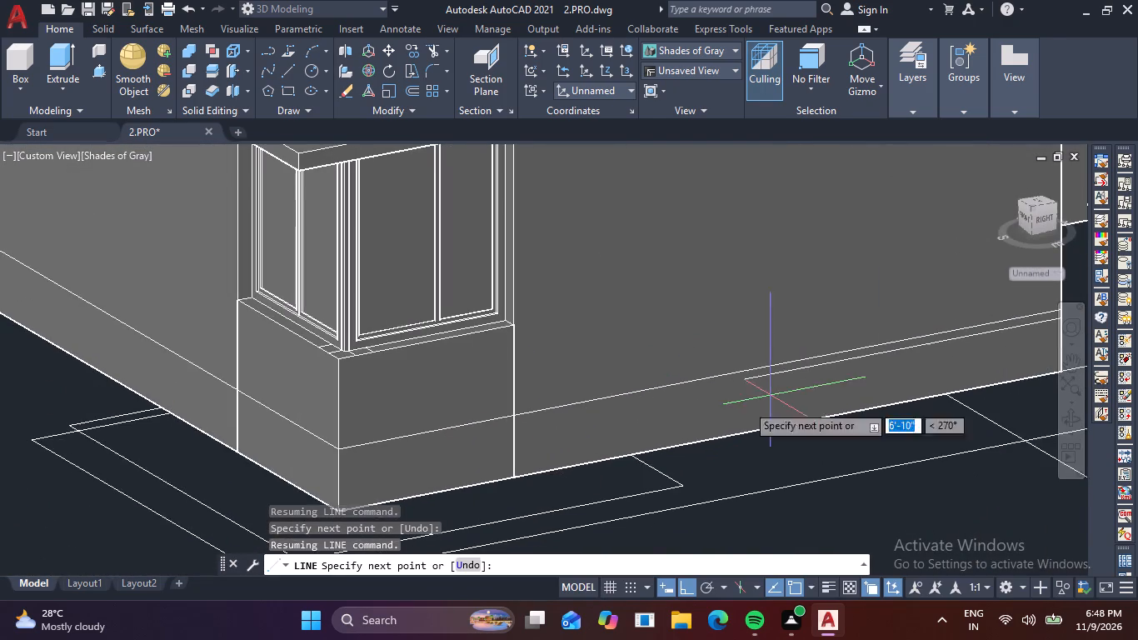
scroll(487, 453, up, 2)
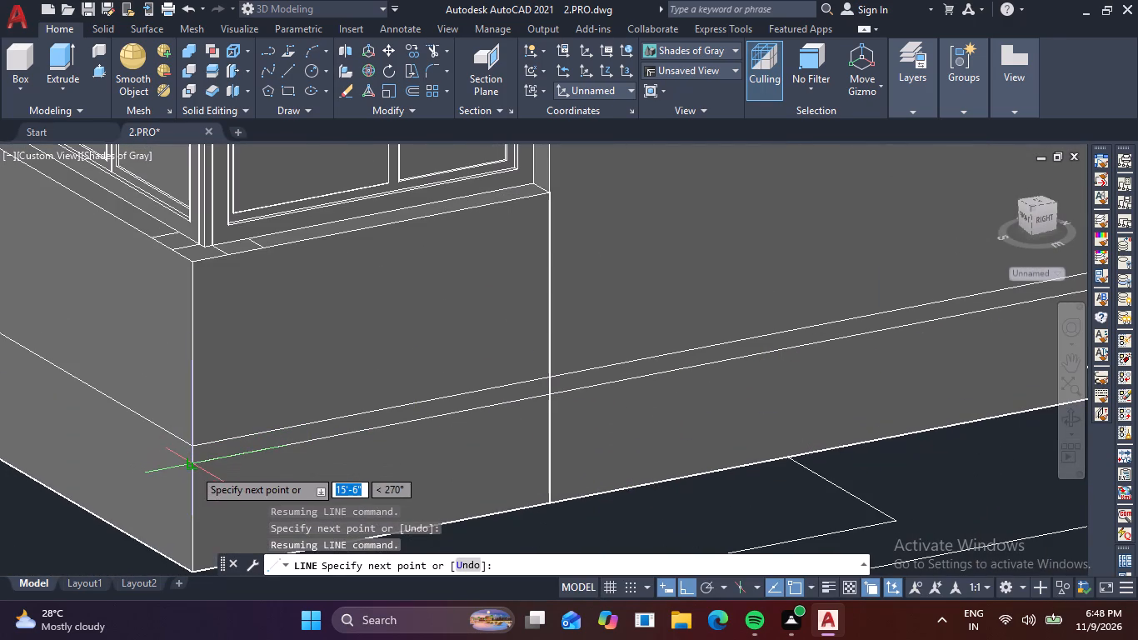
click(193, 468)
middle_drag(91, 457, 335, 517)
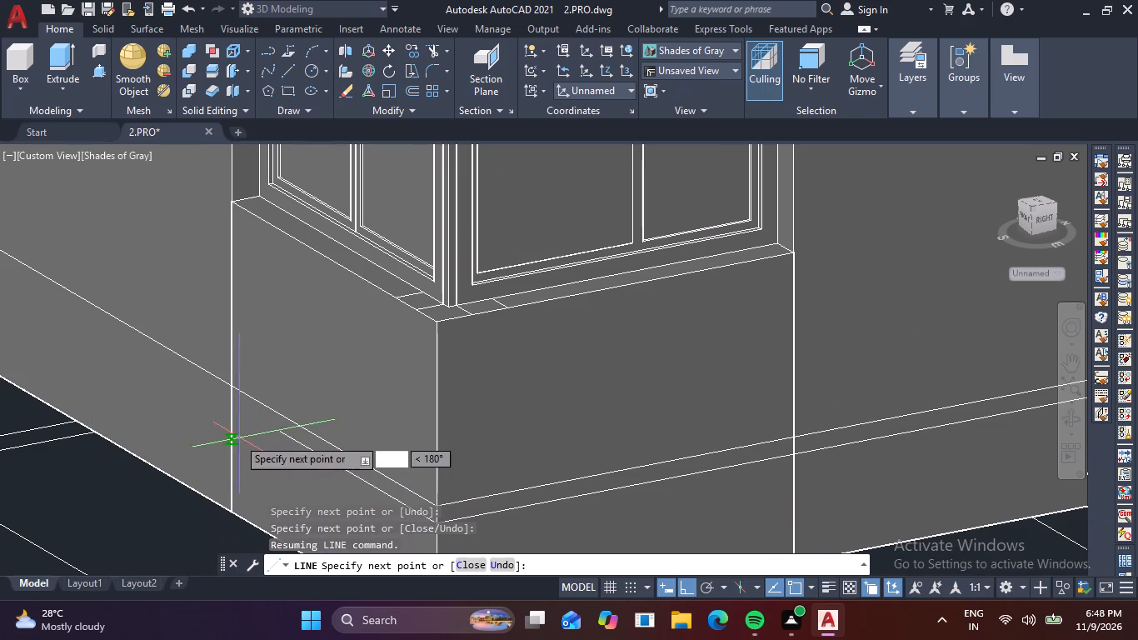
middle_drag(237, 437, 408, 577)
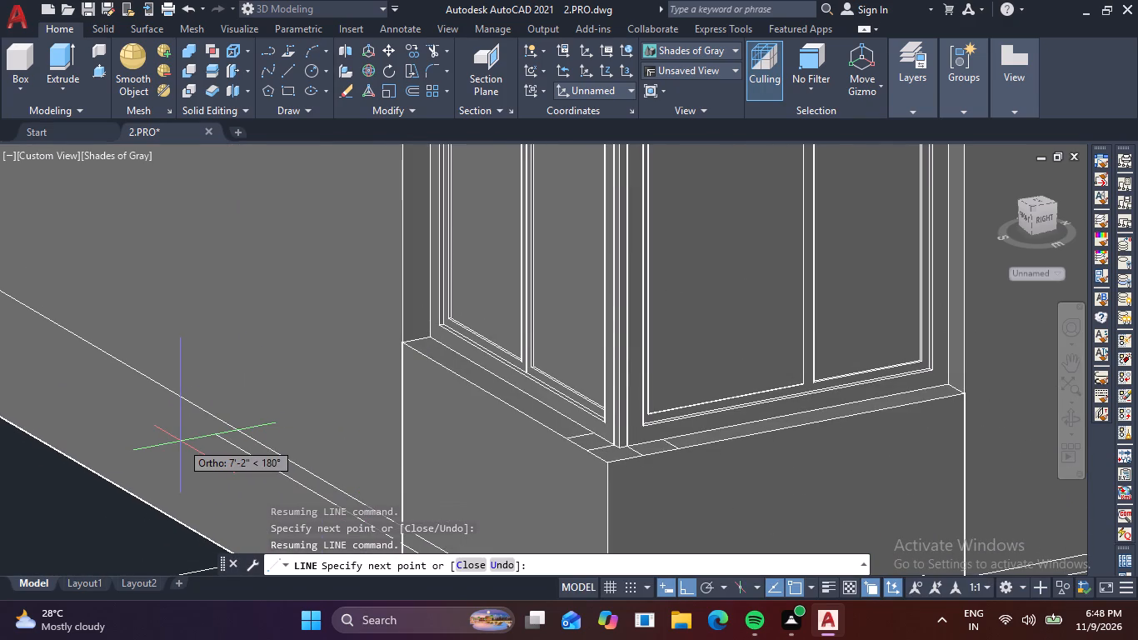
middle_drag(85, 387, 706, 563)
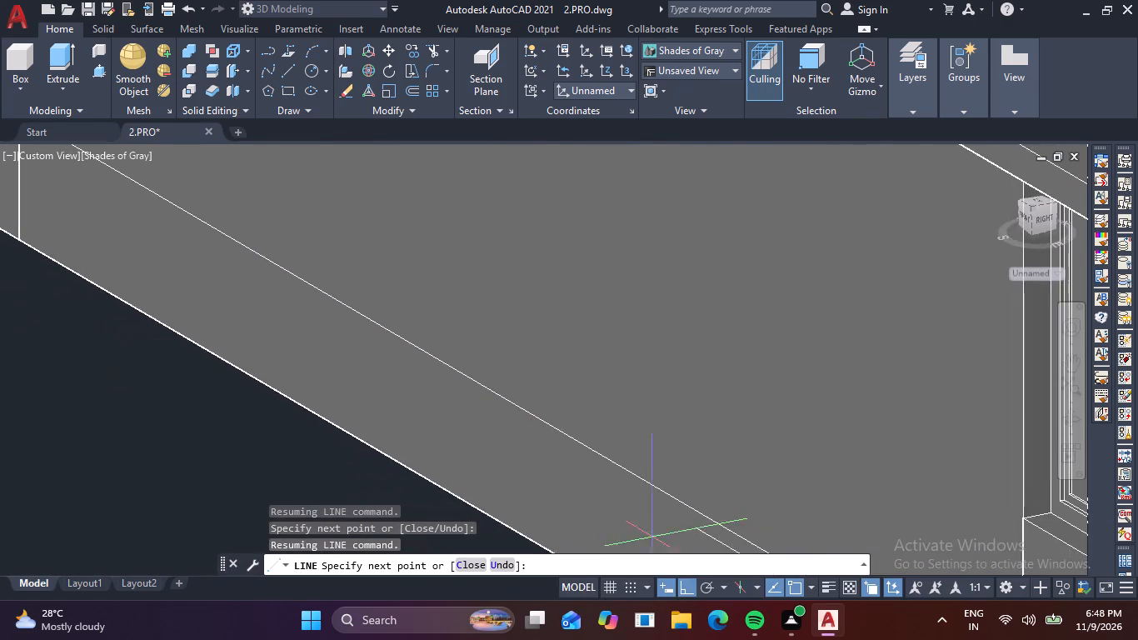
scroll(491, 437, down, 2)
middle_drag(372, 395, 463, 418)
scroll(392, 326, up, 3)
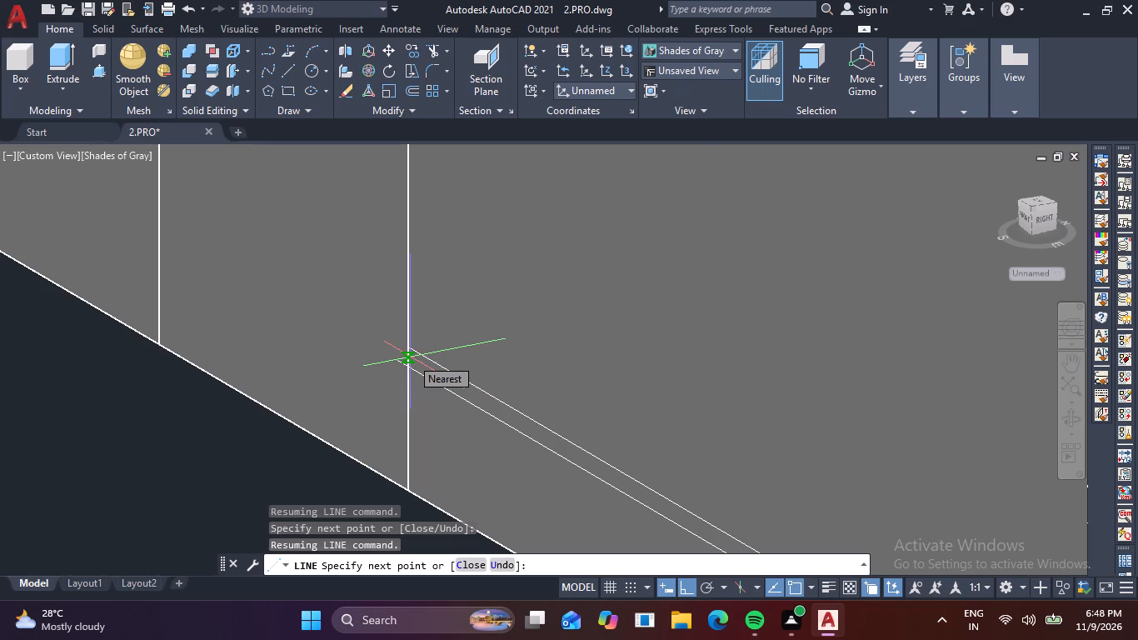
scroll(432, 350, down, 4)
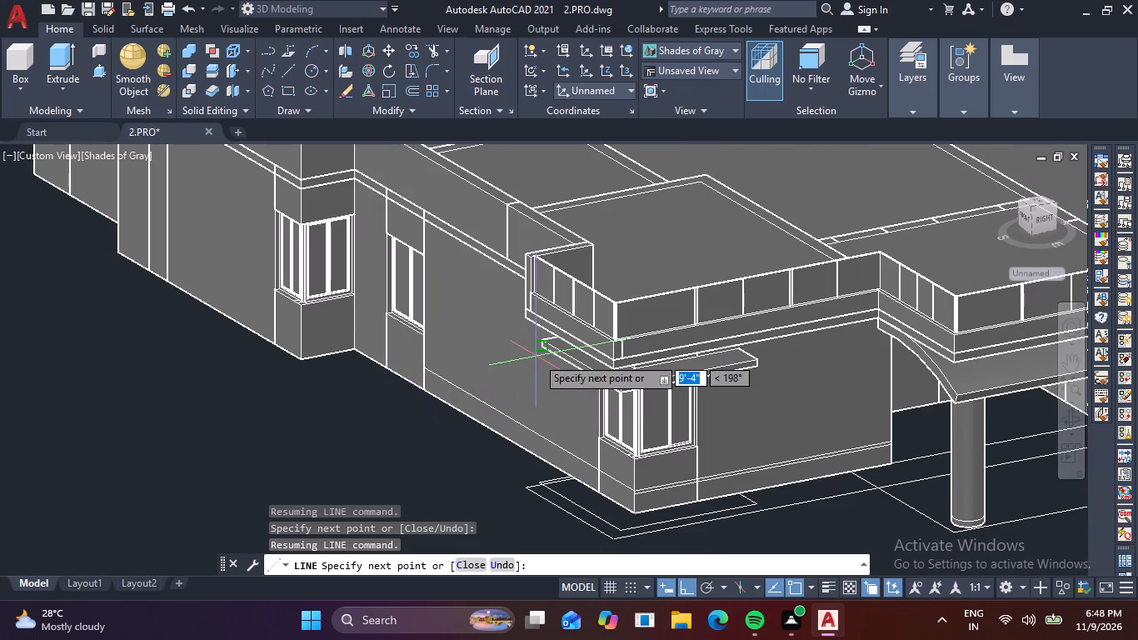
key(Escape)
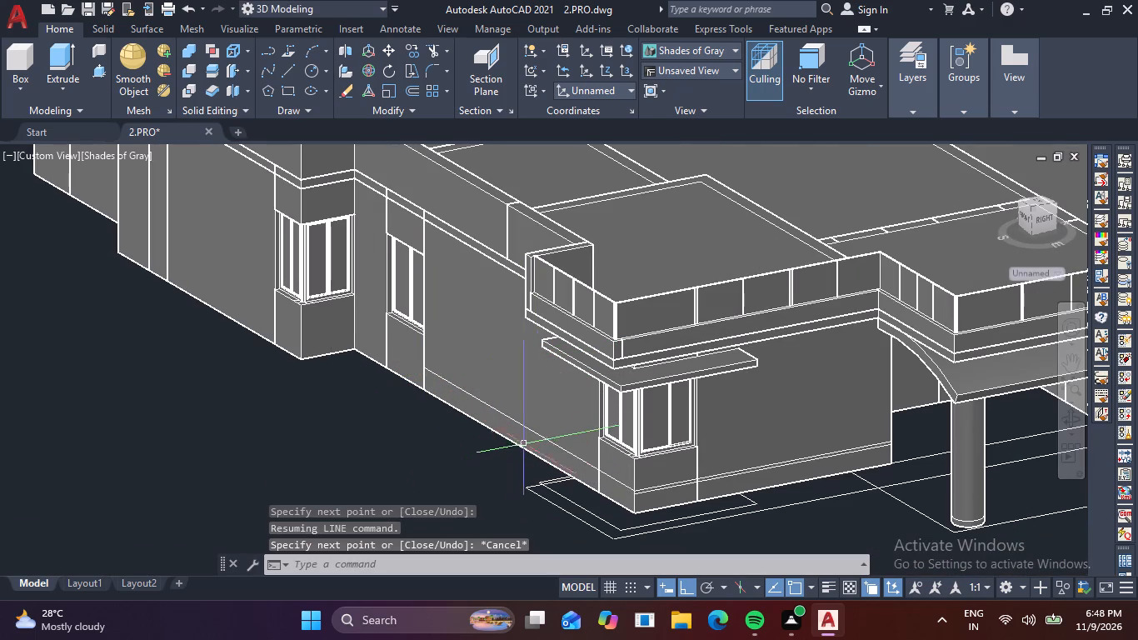
Draw a vertical line on the long front wall from the roof band's lower corner beside the window canopy down to the wall base.
scroll(567, 331, up, 2)
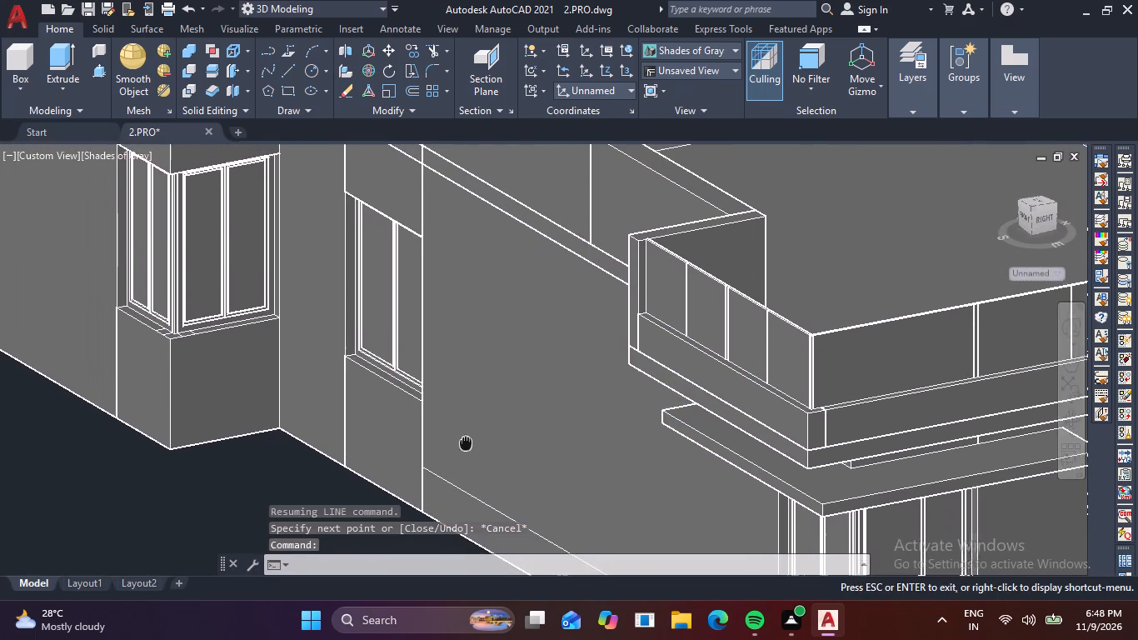
shift+middle_drag(436, 426, 586, 448)
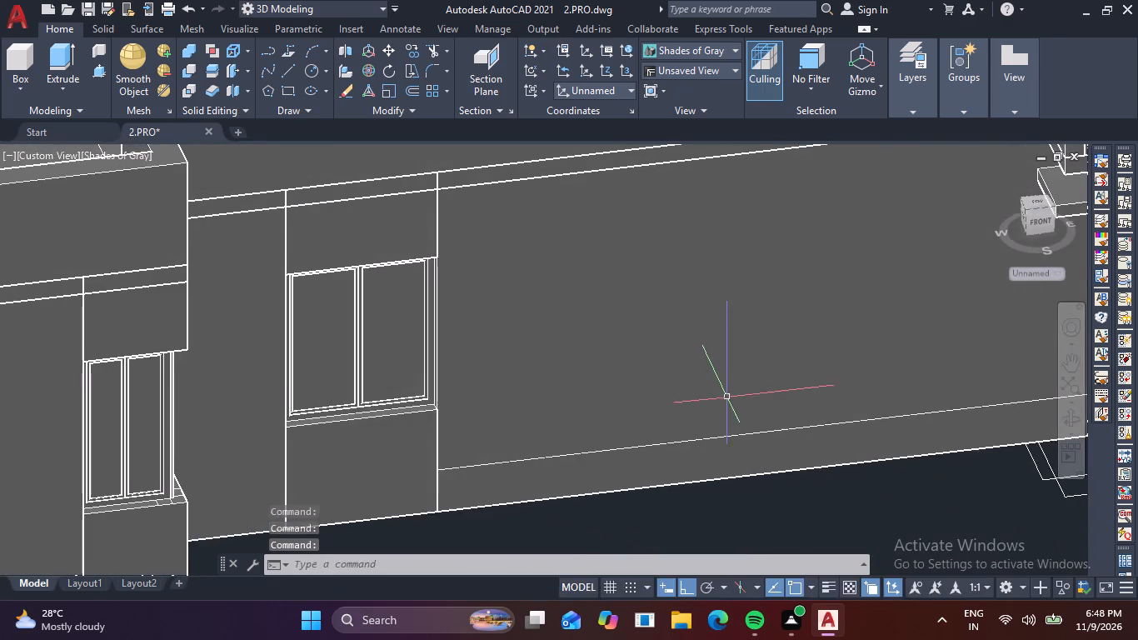
middle_drag(724, 393, 401, 482)
key(l)
key(space)
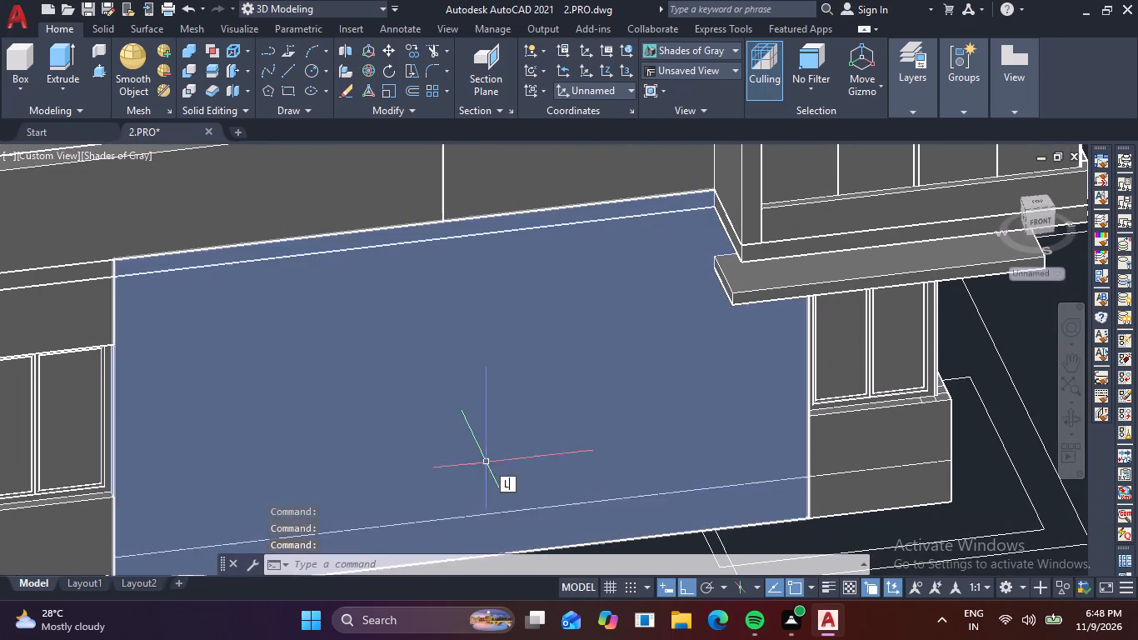
click(710, 210)
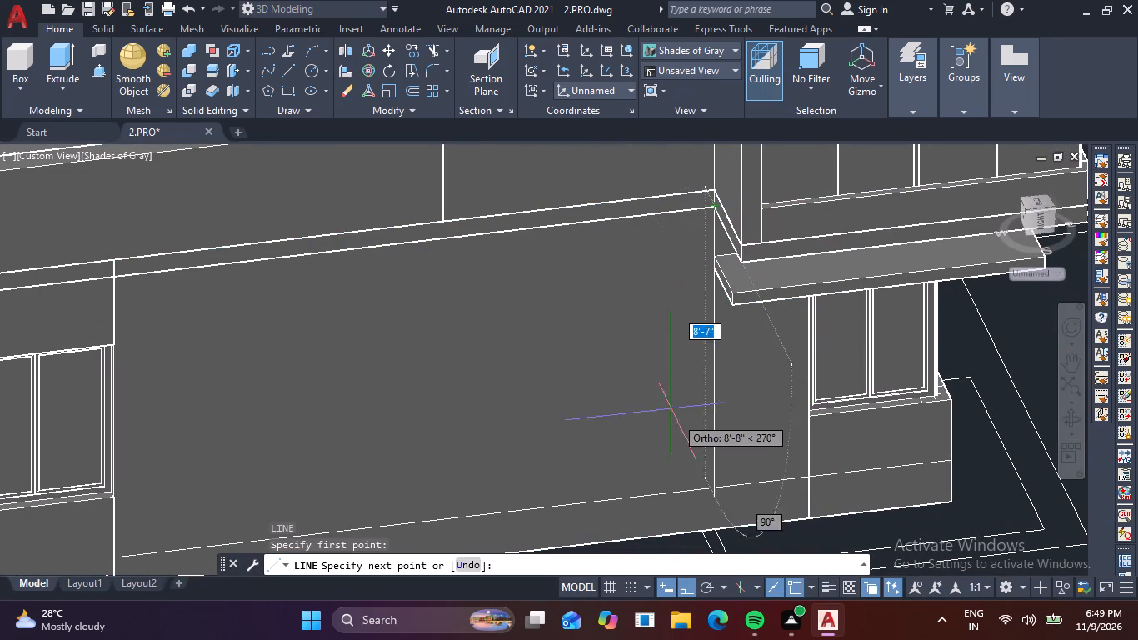
middle_drag(718, 522, 725, 410)
scroll(728, 442, up, 3)
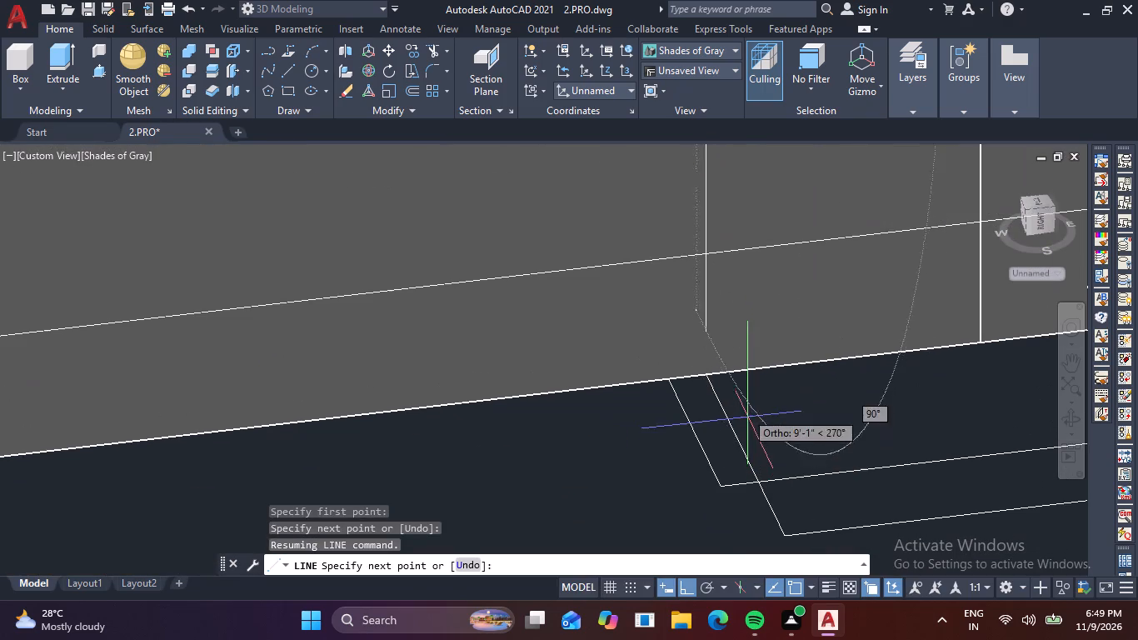
click(707, 377)
key(Escape)
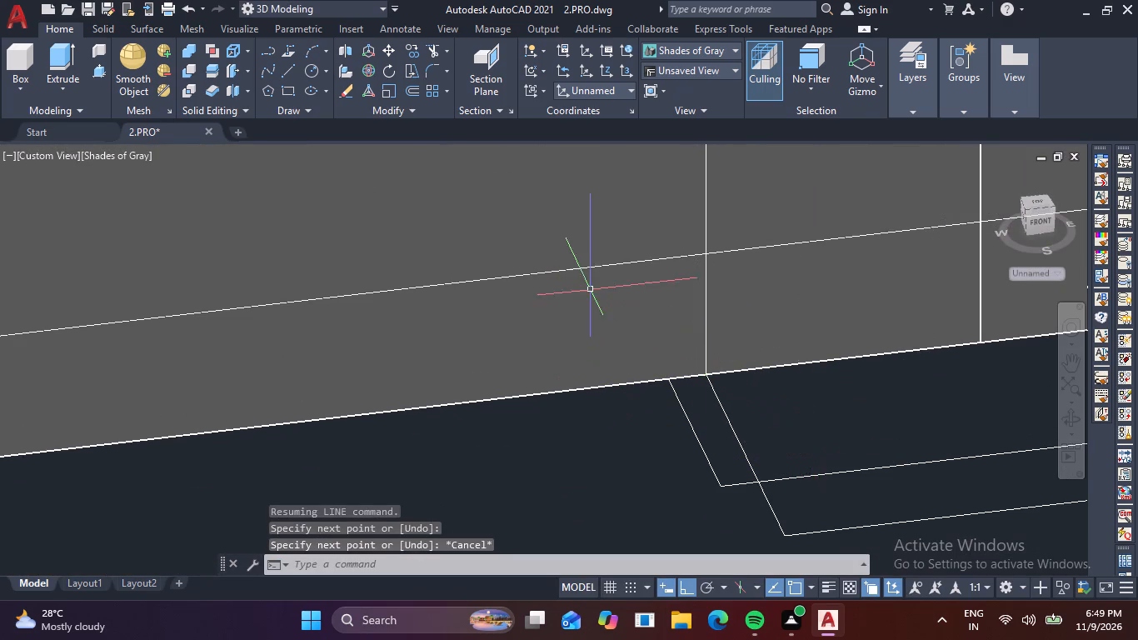
Trim the front wall's plinth line at the new vertical line, removing the part that runs away from the corner window.
text(TR)
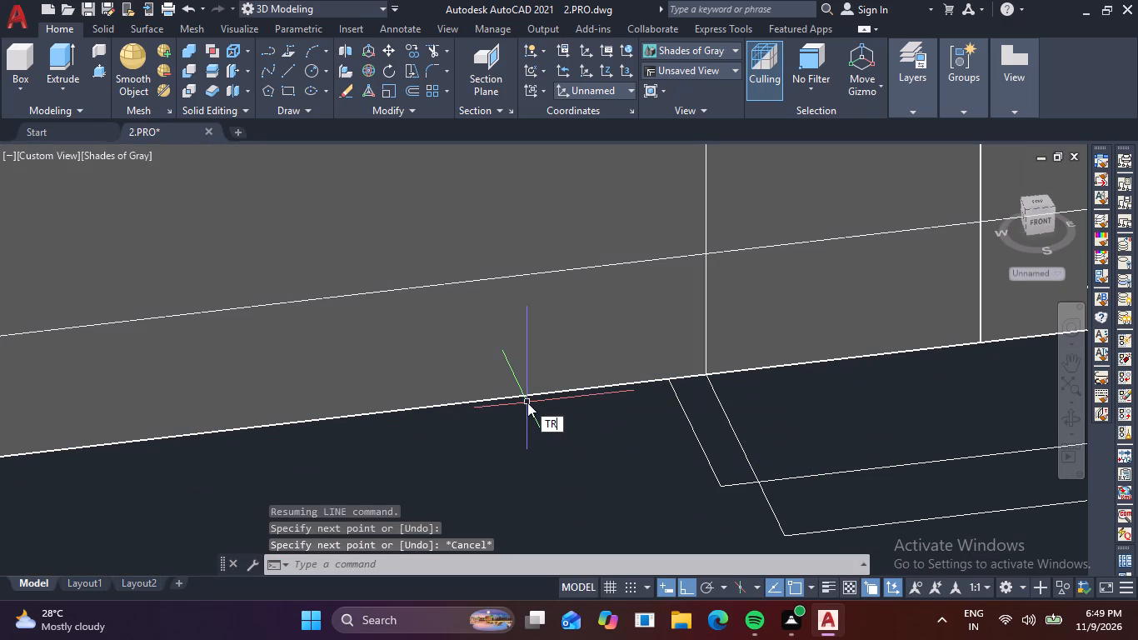
key(space)
click(561, 272)
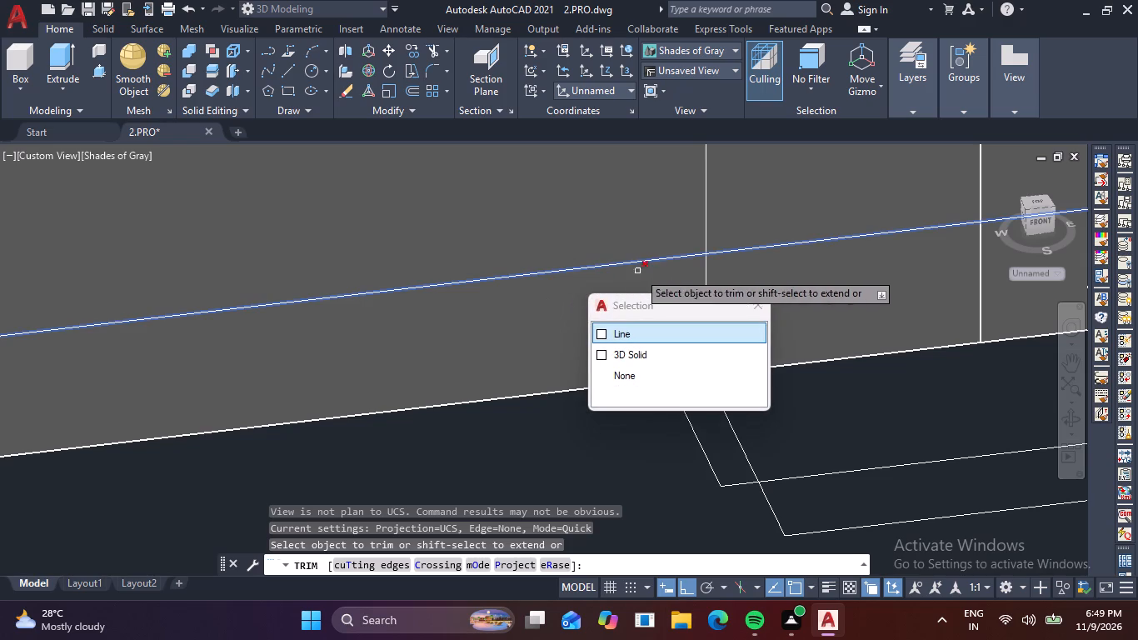
click(605, 332)
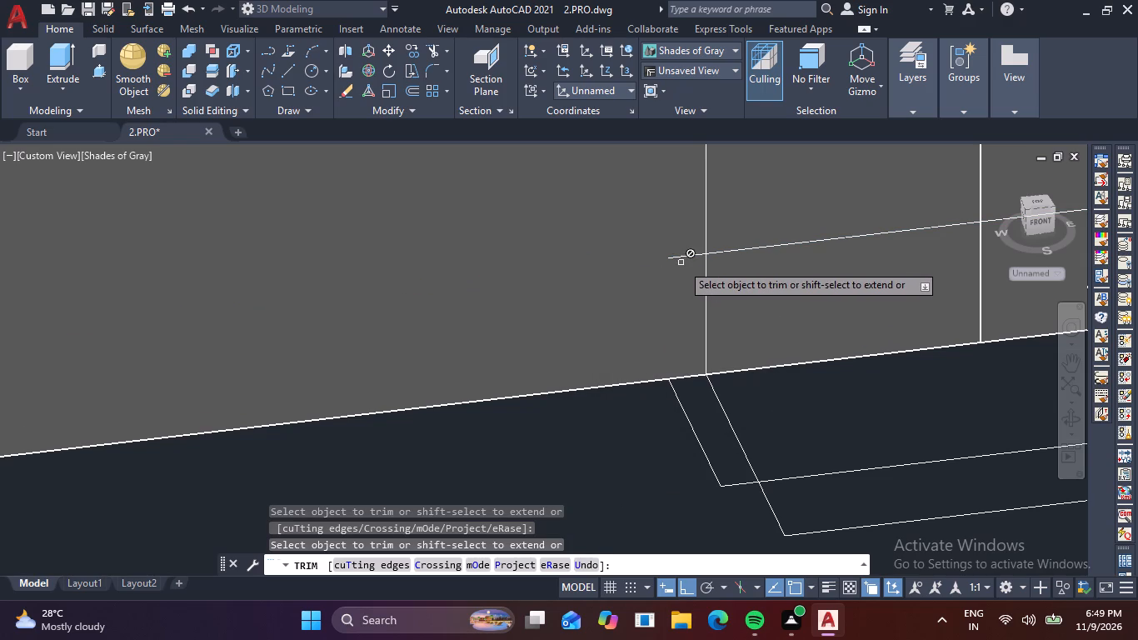
click(685, 257)
click(726, 321)
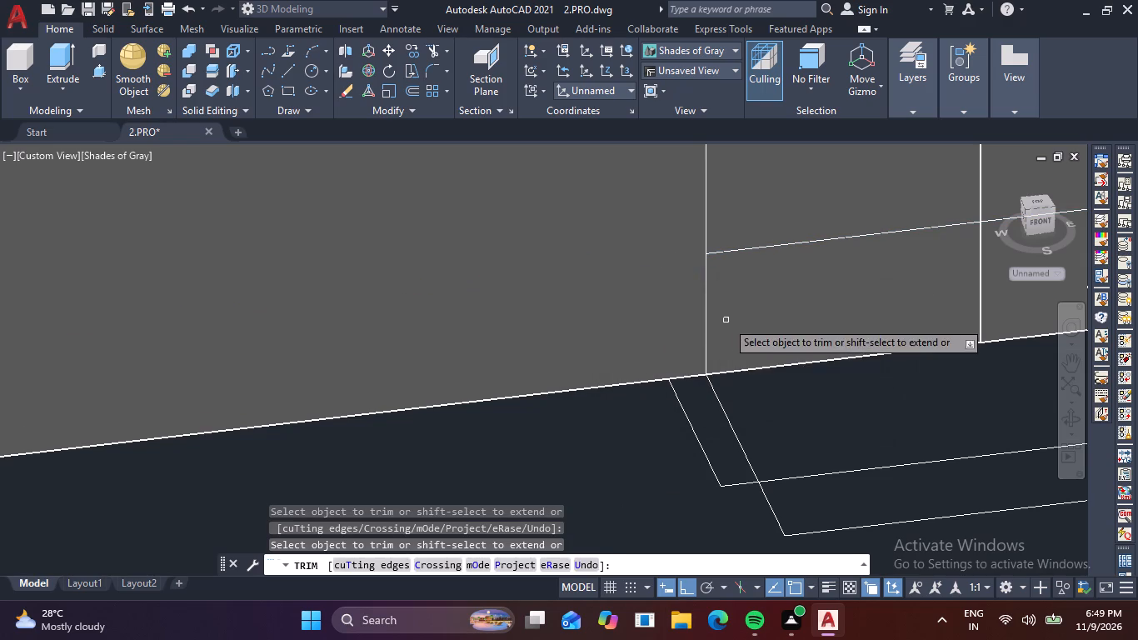
key(Escape)
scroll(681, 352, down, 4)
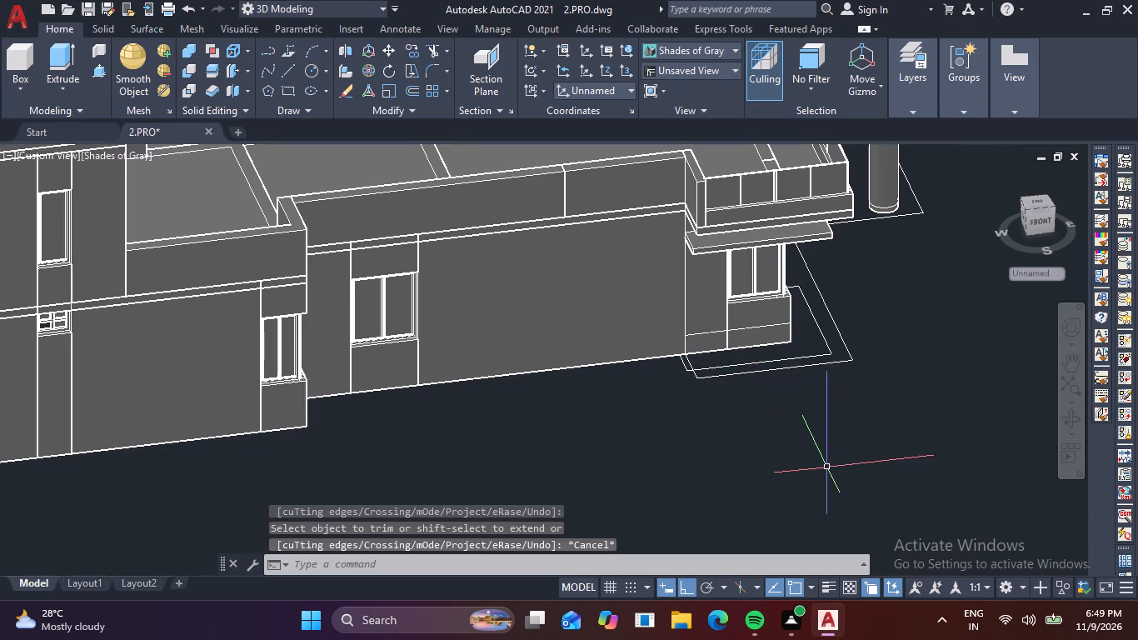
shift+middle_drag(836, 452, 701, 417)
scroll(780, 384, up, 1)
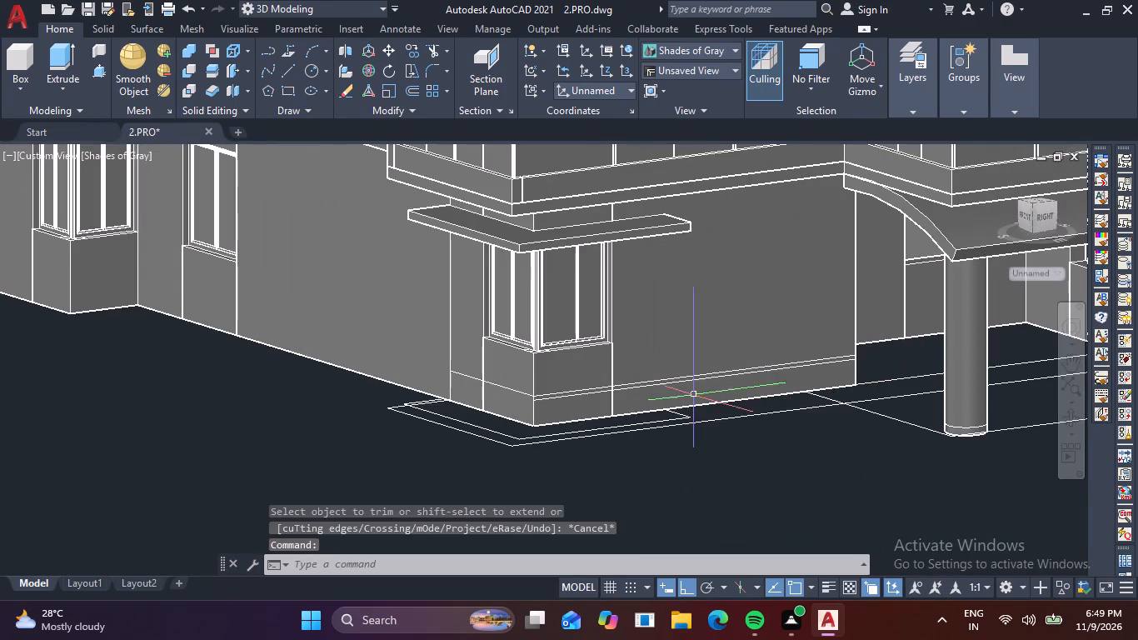
Draw the plinth band's lower line along the front wall, from the building corner under the window to just past the vertical line.
scroll(550, 412, up, 1)
key(l)
key(space)
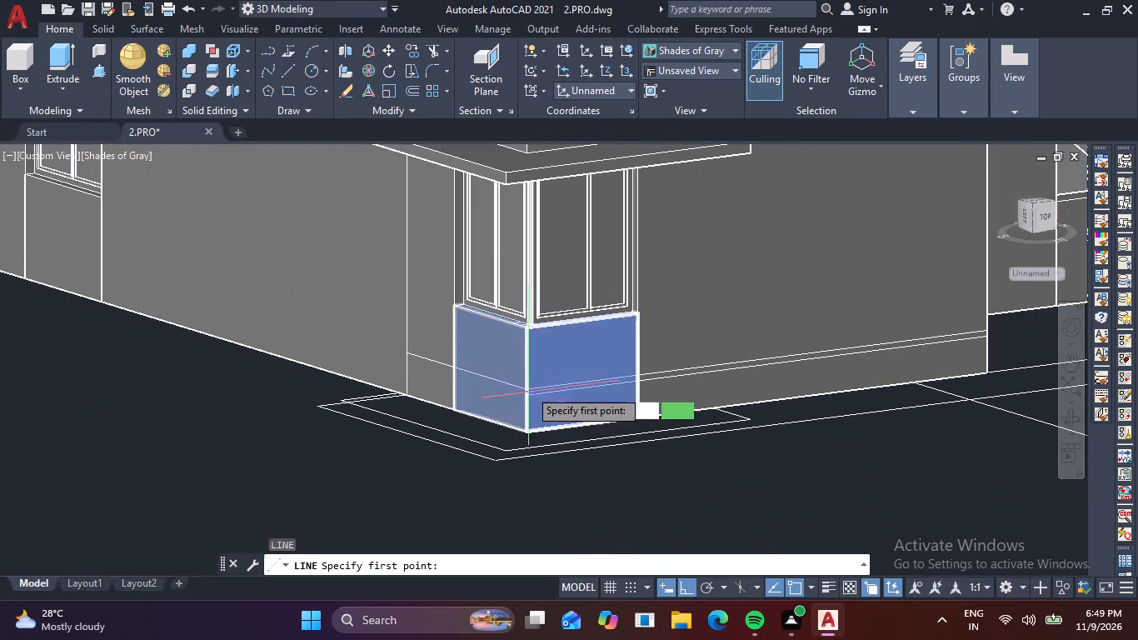
scroll(528, 387, up, 2)
click(530, 405)
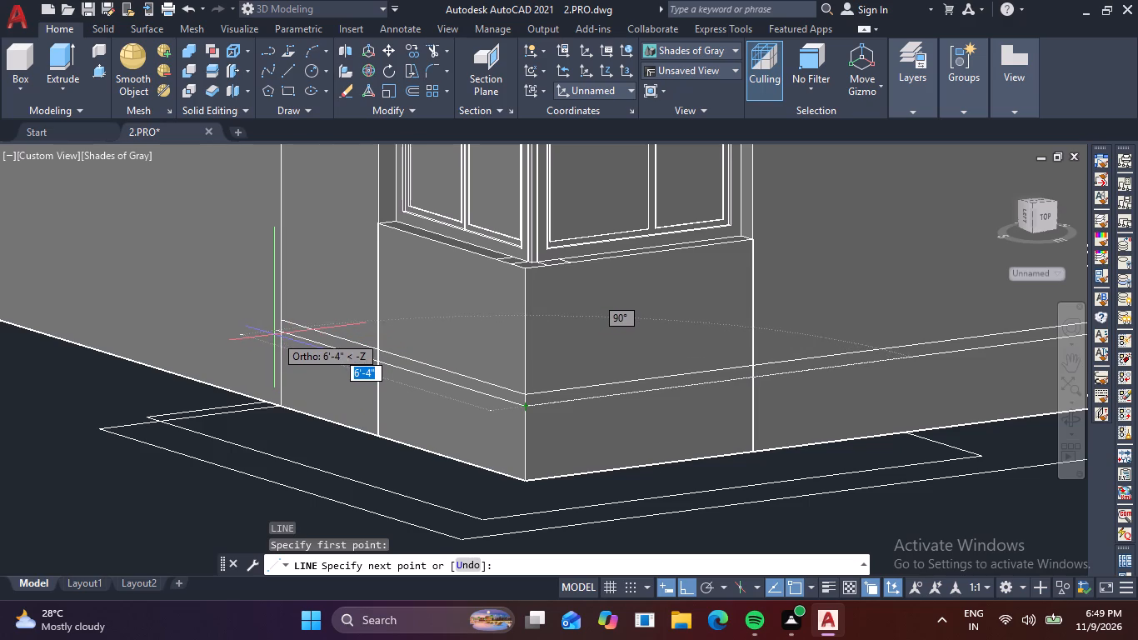
scroll(282, 334, up, 4)
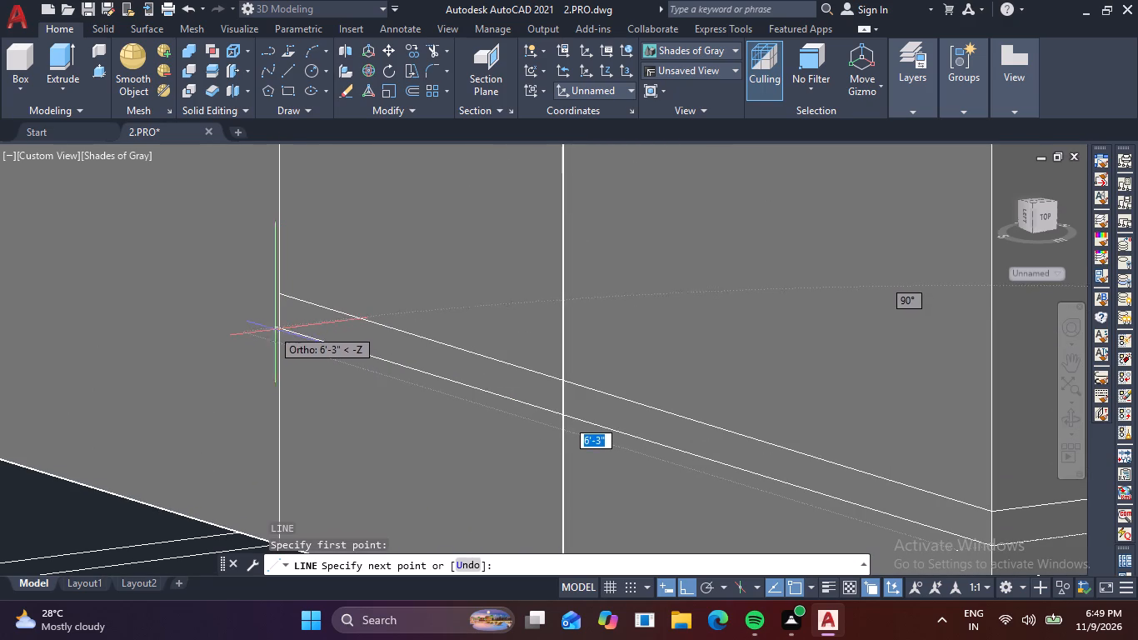
click(197, 307)
key(Escape)
scroll(317, 388, down, 3)
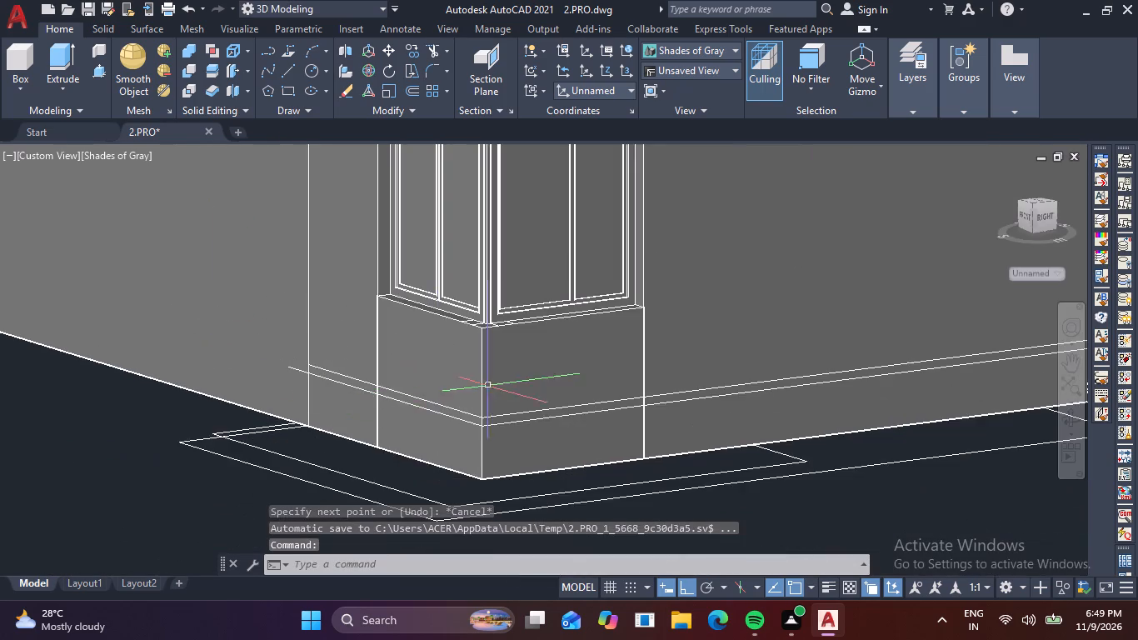
Draw a line about 15'-6" above the plinth band, from the wall edge beside the porch to the building corner under the window.
middle_drag(487, 386, 47, 399)
text(L)
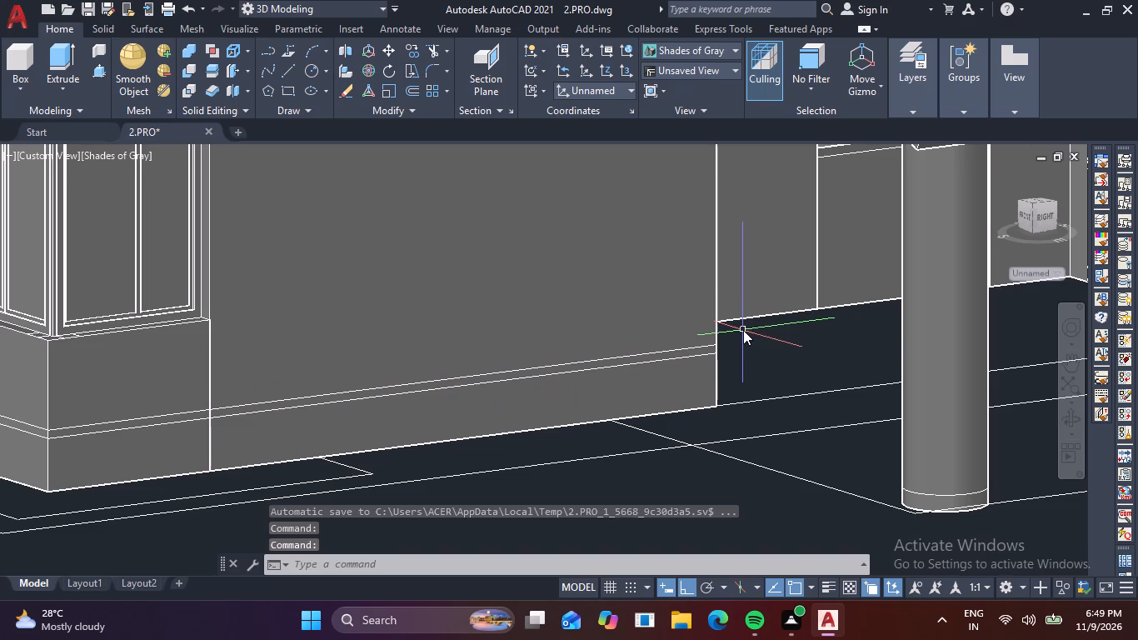
key(space)
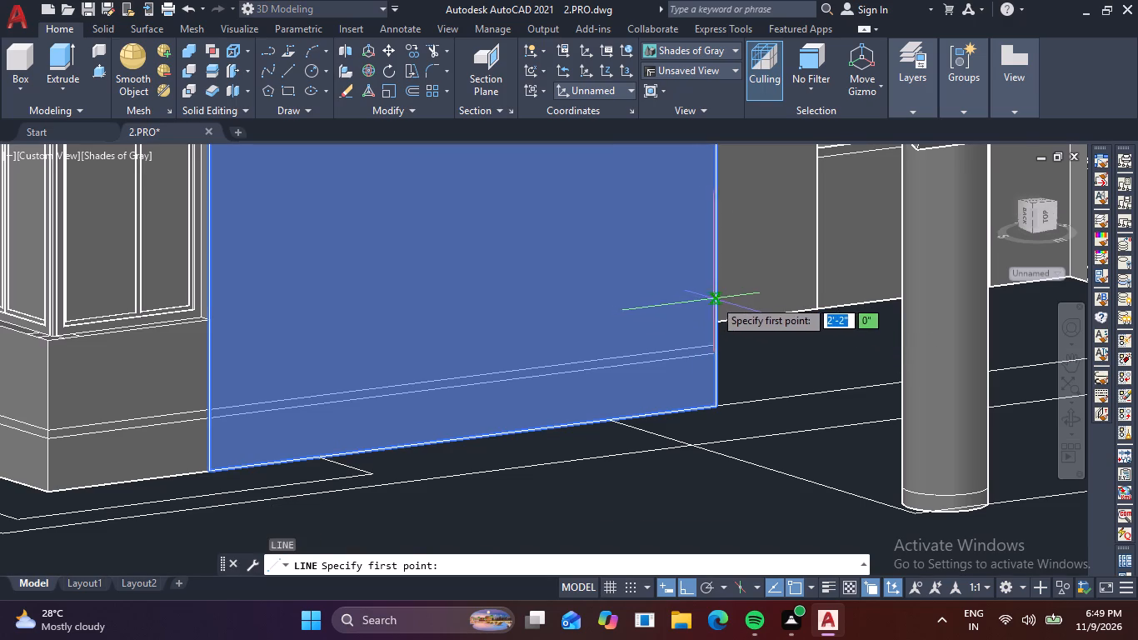
click(720, 301)
middle_drag(226, 327, 314, 336)
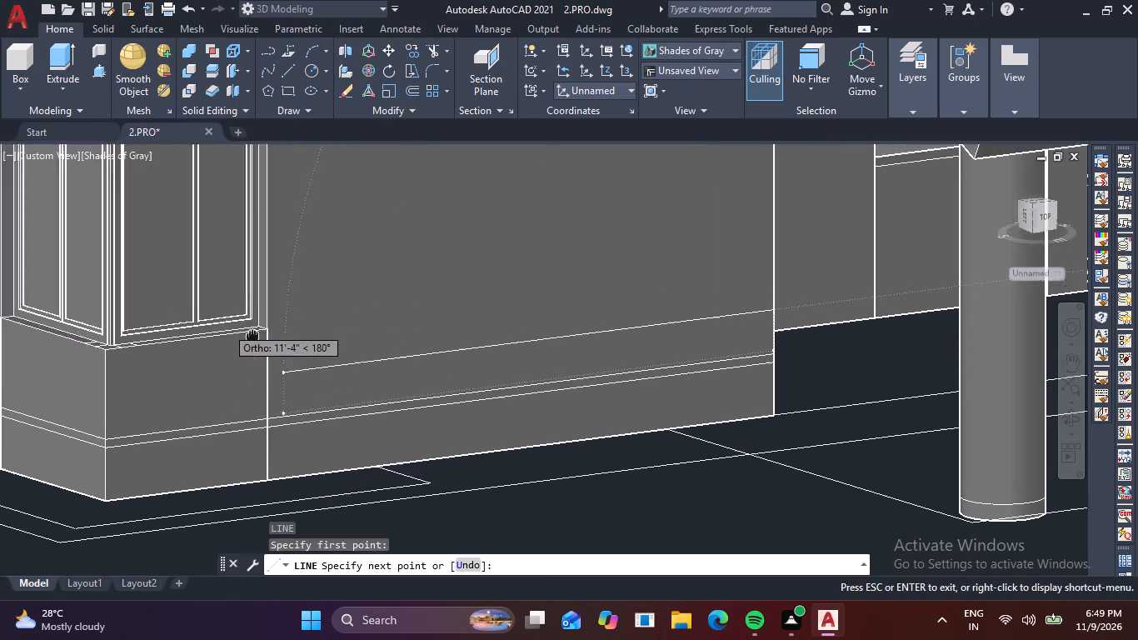
middle_drag(314, 336, 468, 343)
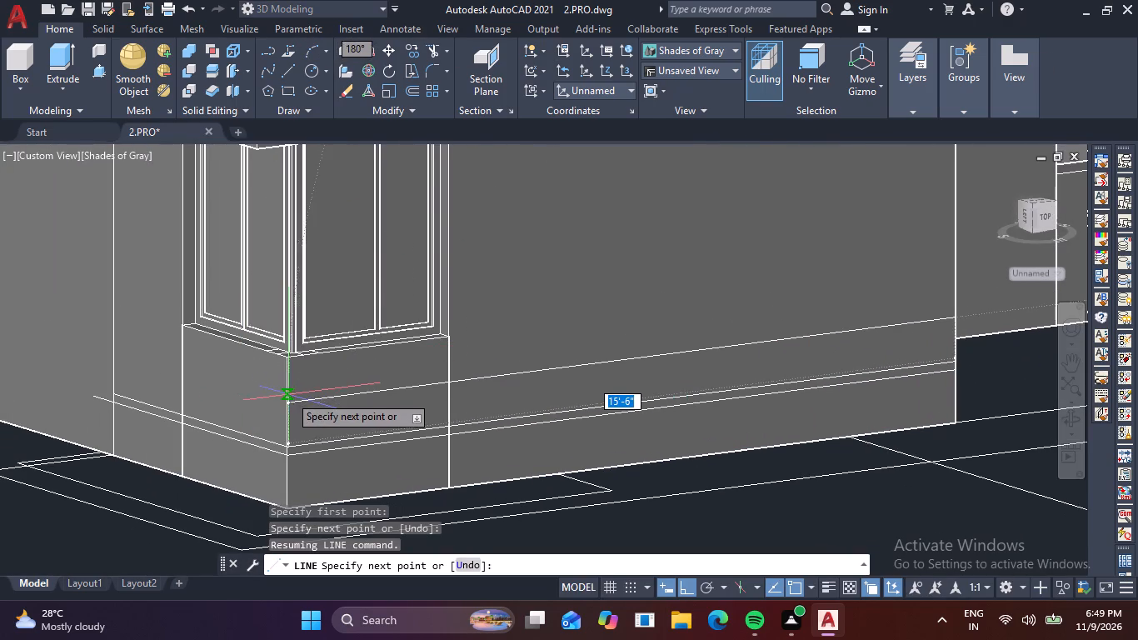
click(287, 403)
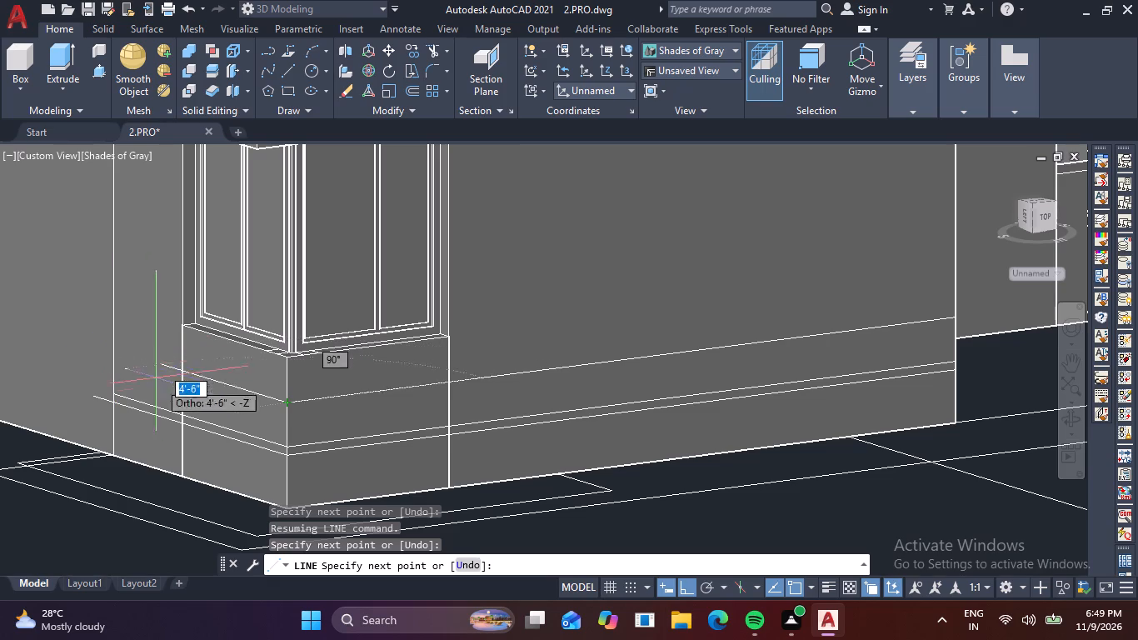
key(Escape)
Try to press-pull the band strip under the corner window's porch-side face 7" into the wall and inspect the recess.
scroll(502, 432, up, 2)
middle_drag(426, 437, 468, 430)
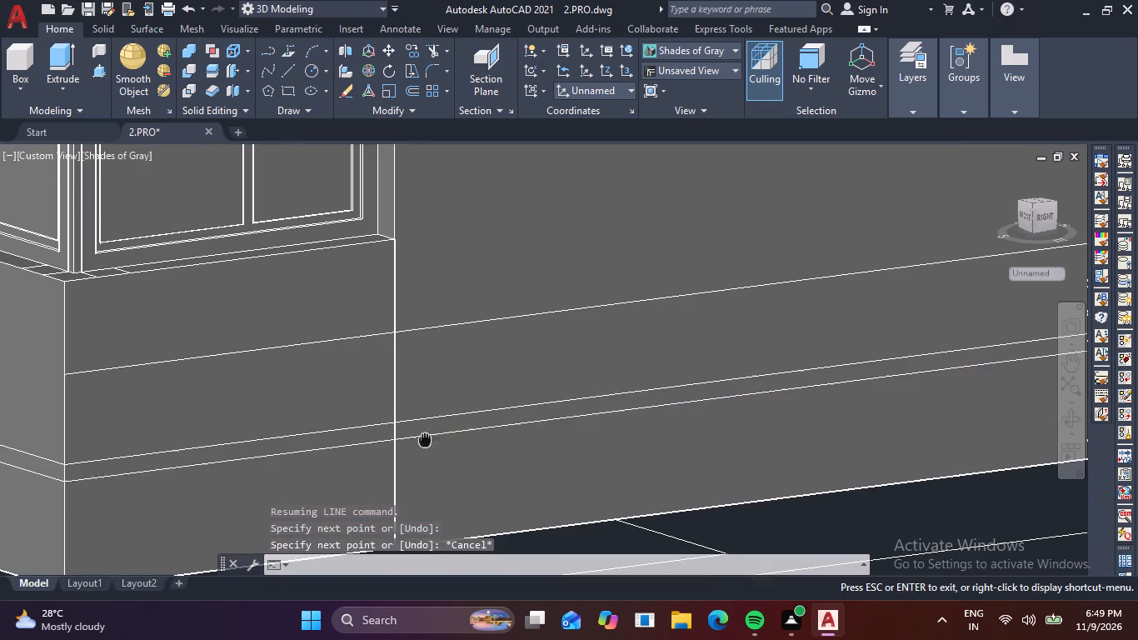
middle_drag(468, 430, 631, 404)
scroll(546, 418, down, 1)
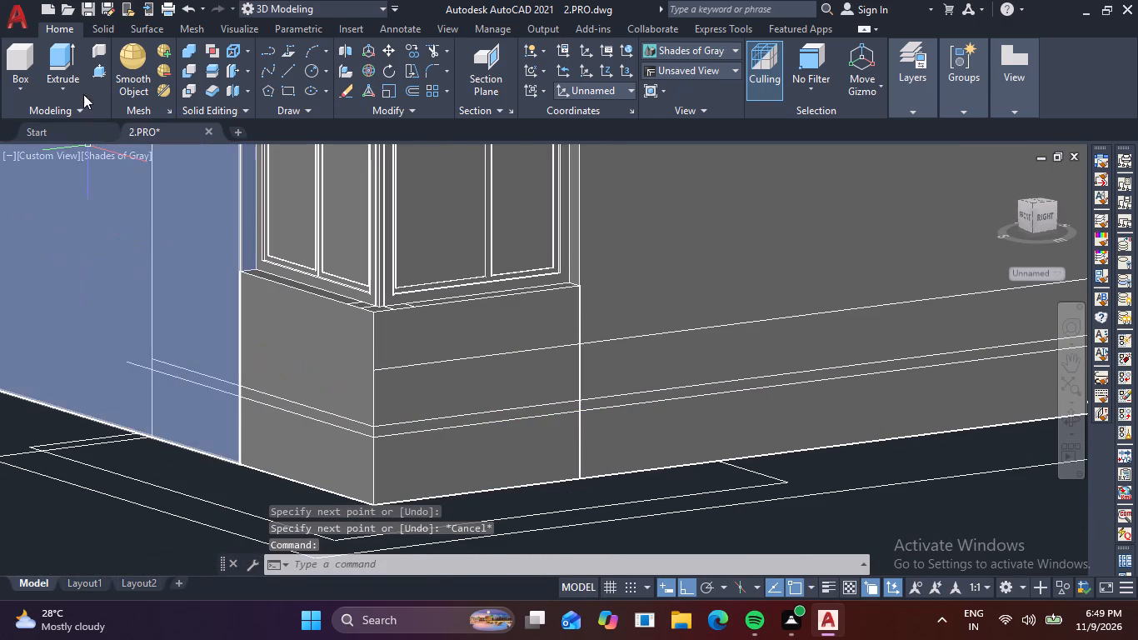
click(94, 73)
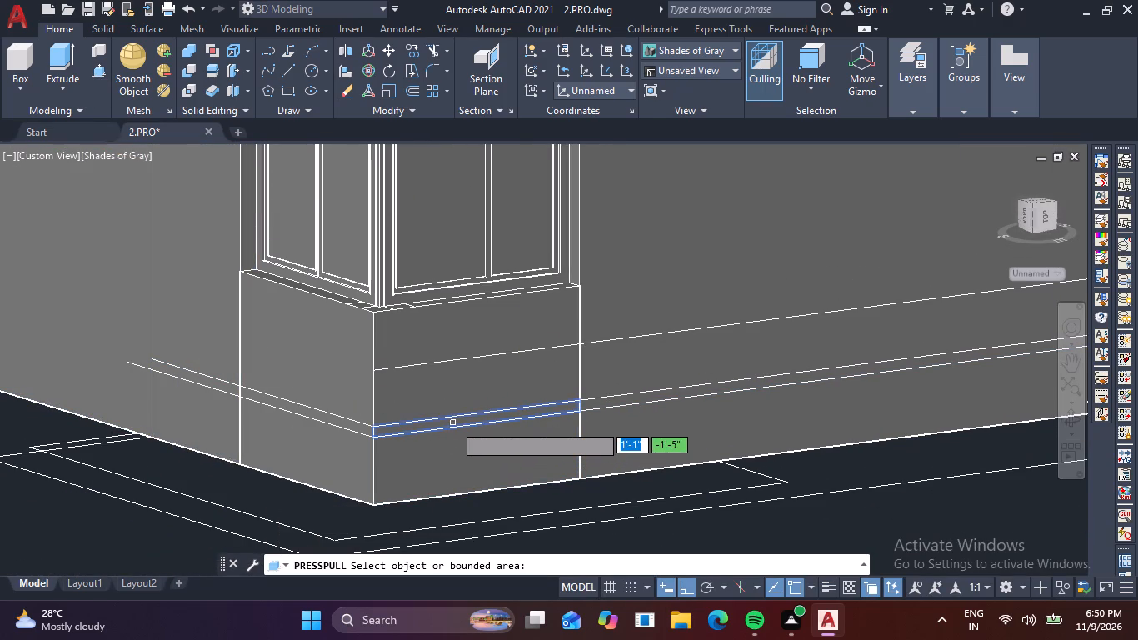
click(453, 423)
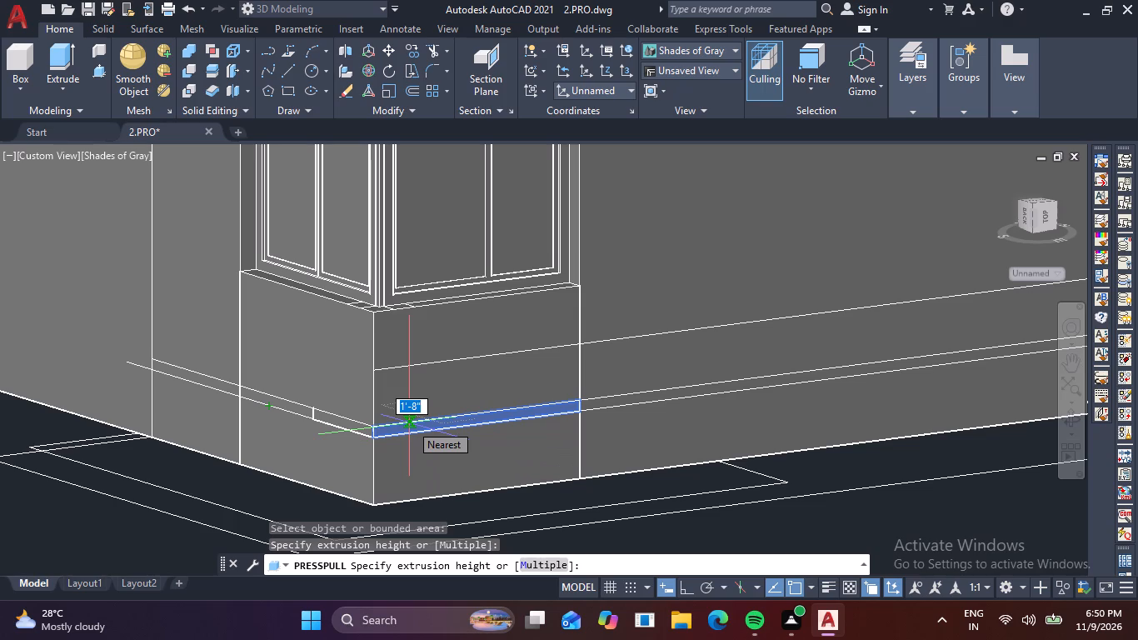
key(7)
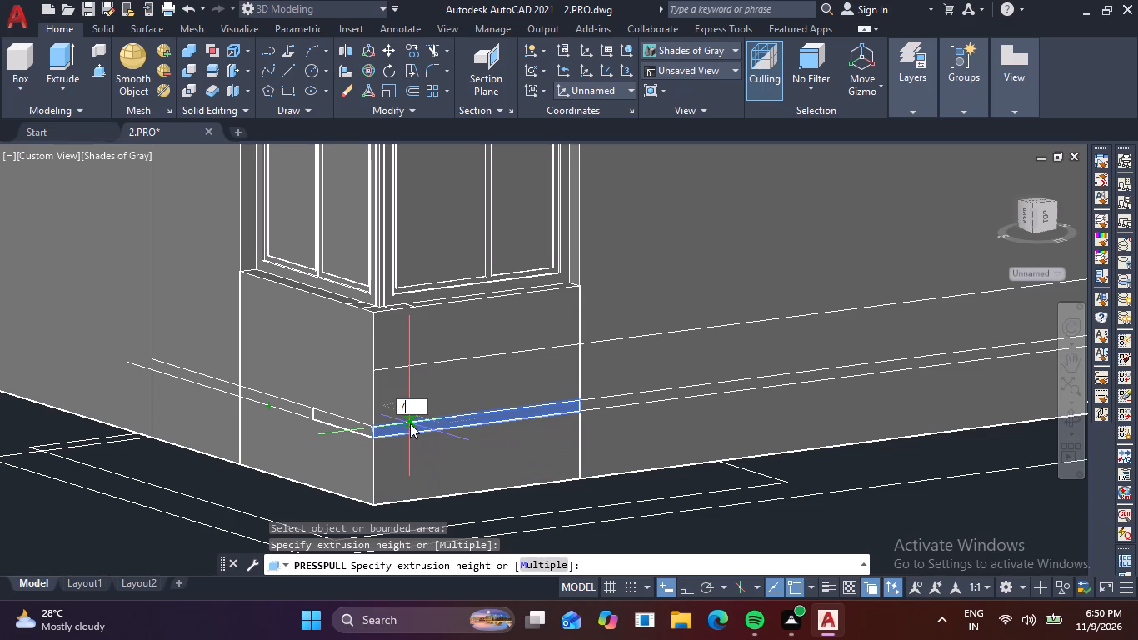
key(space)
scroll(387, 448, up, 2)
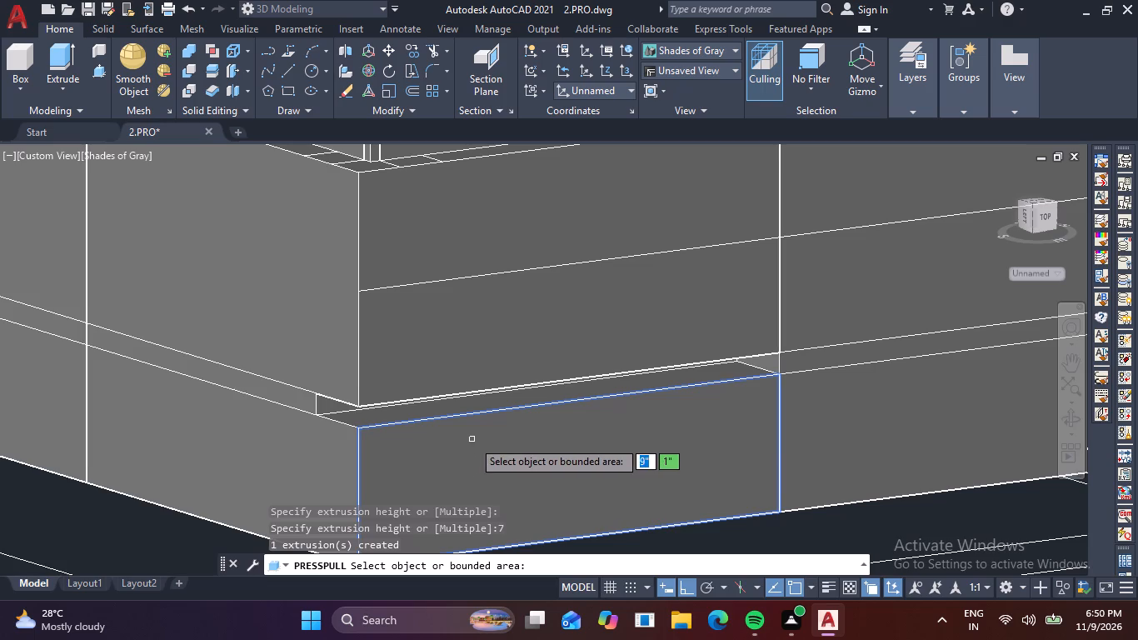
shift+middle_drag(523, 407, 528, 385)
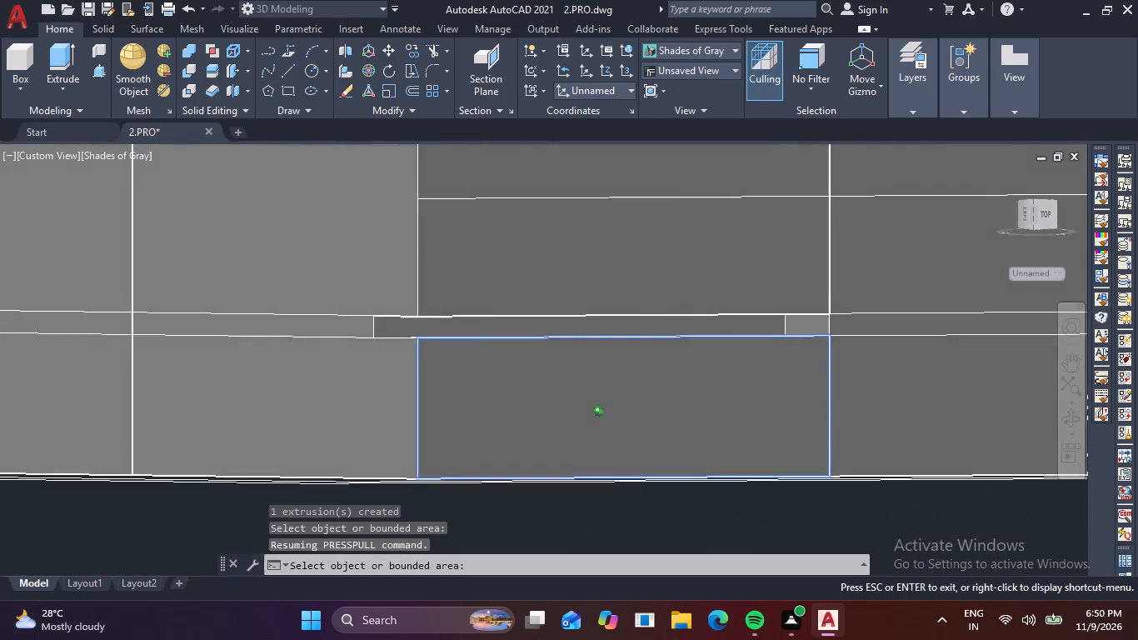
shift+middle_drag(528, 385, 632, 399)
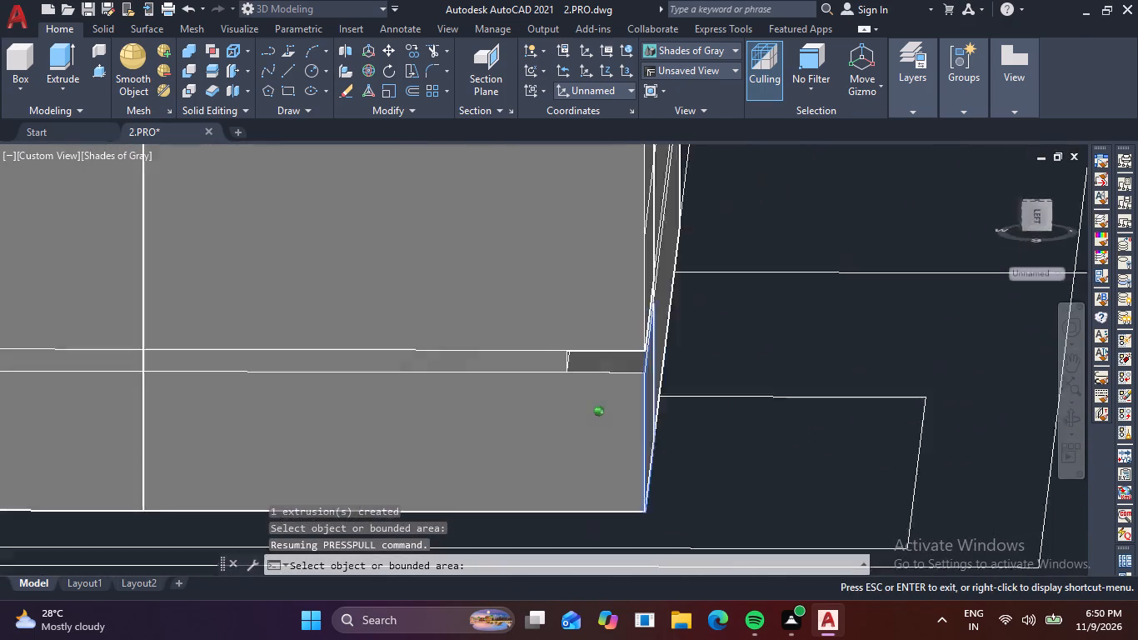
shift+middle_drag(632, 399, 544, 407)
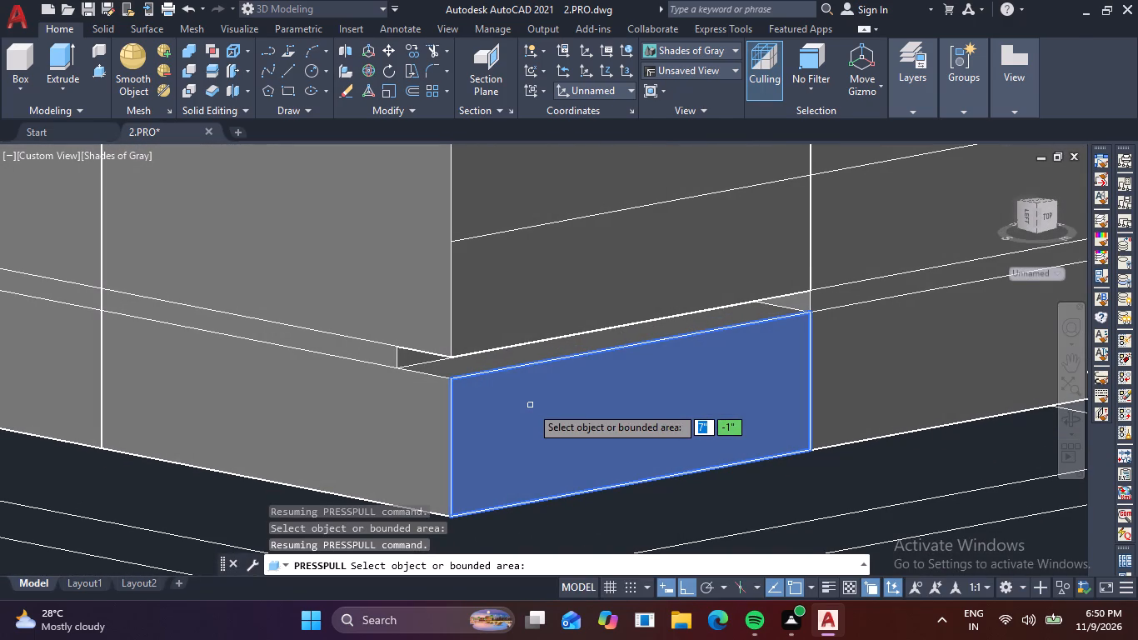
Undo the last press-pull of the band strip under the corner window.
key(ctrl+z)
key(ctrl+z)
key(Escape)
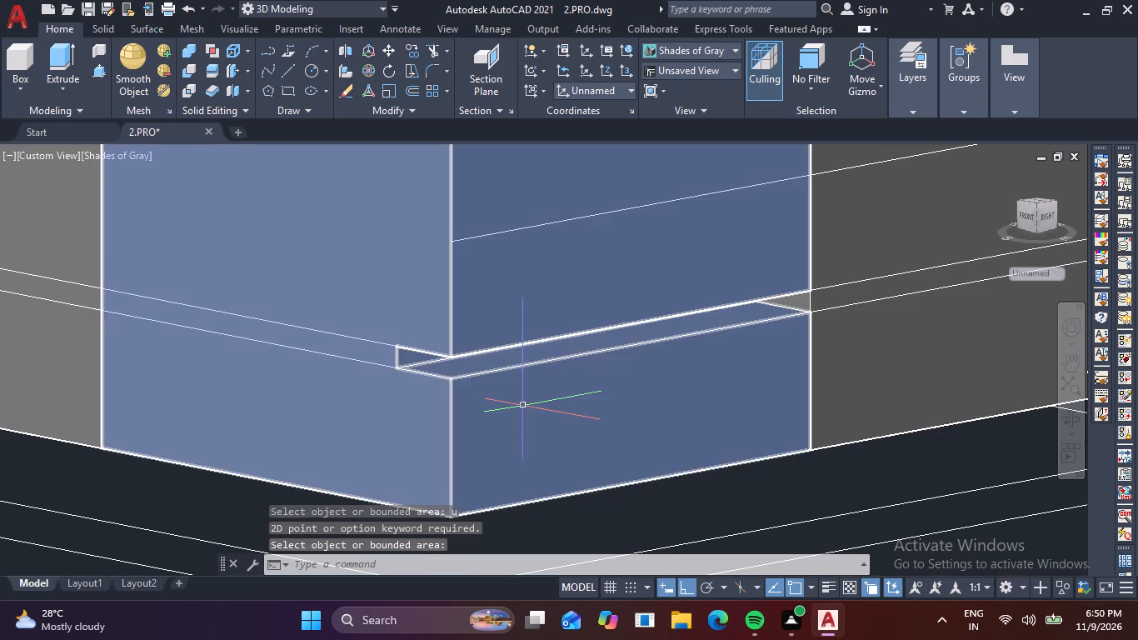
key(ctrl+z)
Press-pull the band strips on both faces under the corner window 2" into the wall.
scroll(471, 427, up, 1)
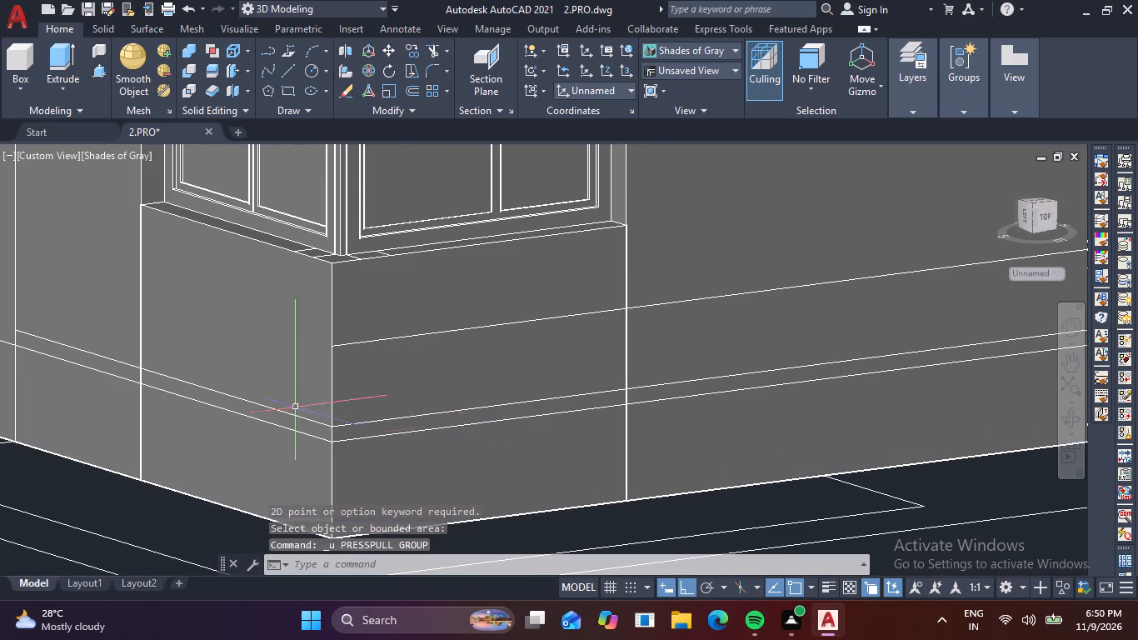
click(105, 72)
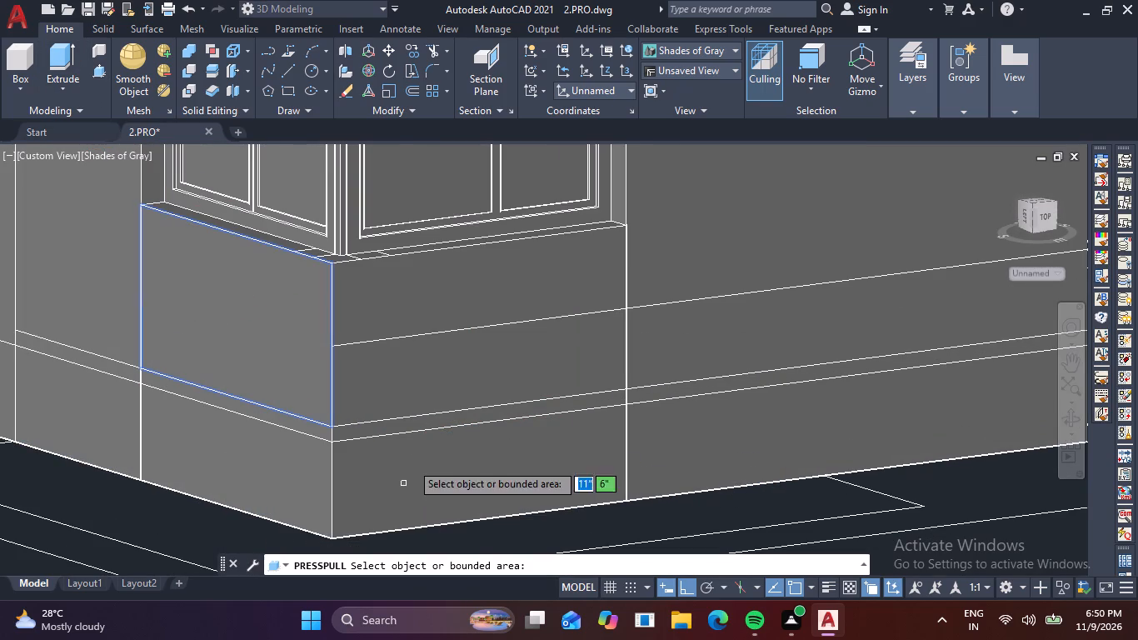
click(424, 427)
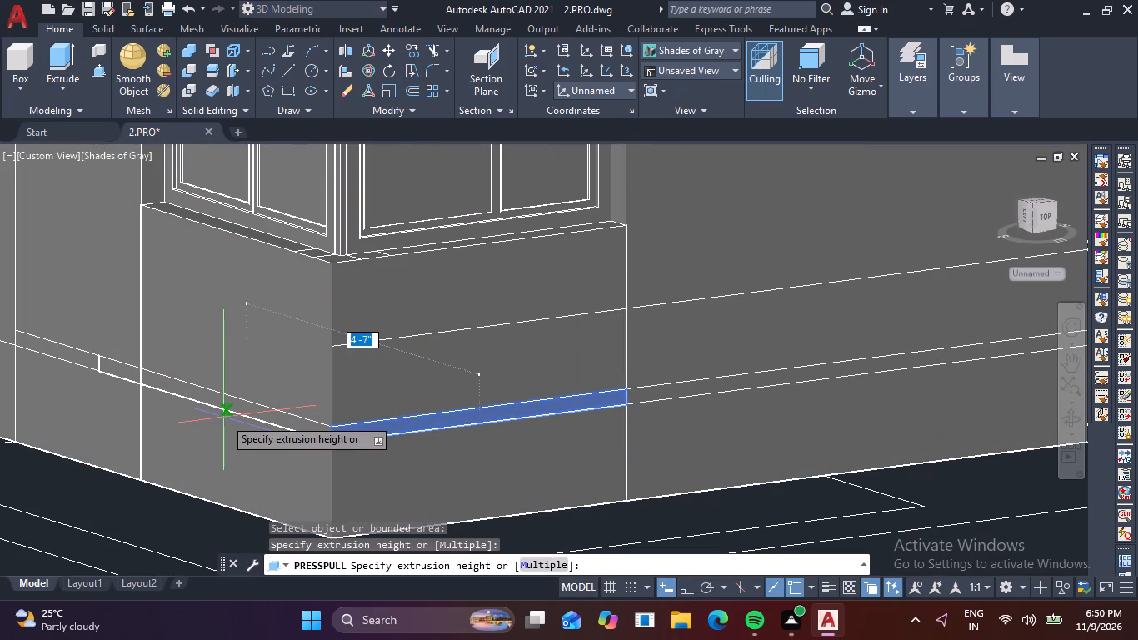
key(2)
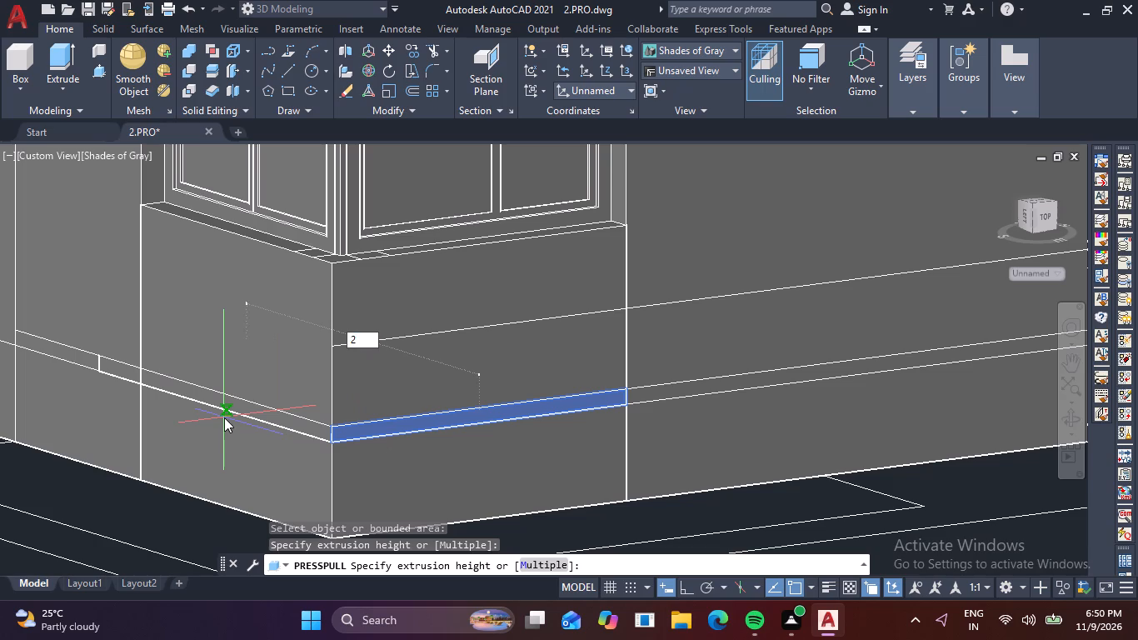
key(Return)
click(292, 425)
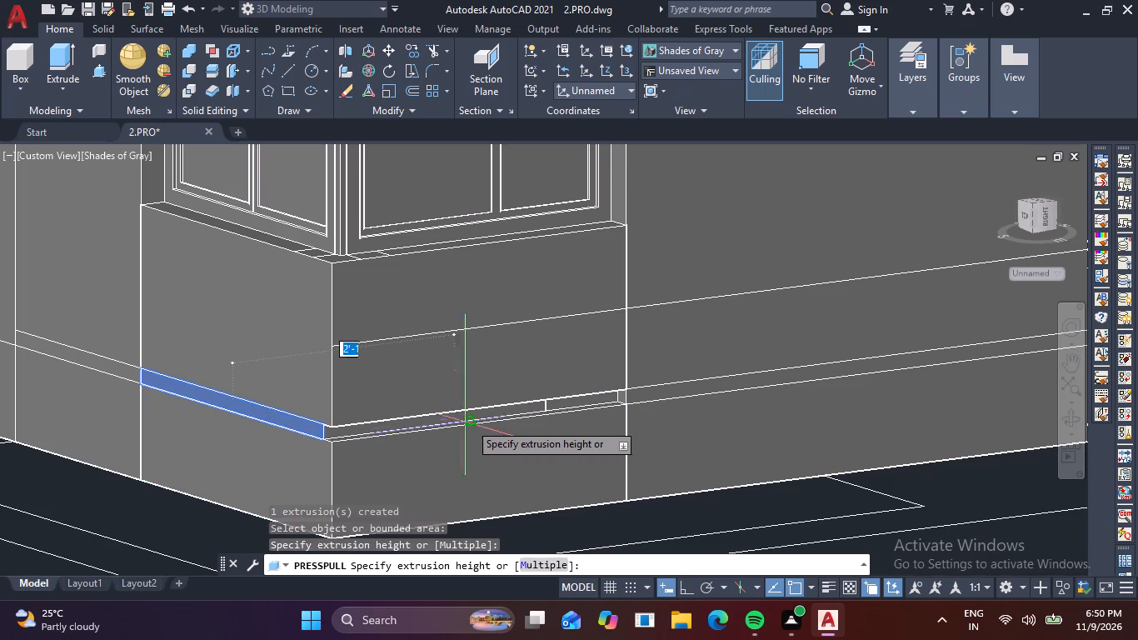
text(2)
key(space)
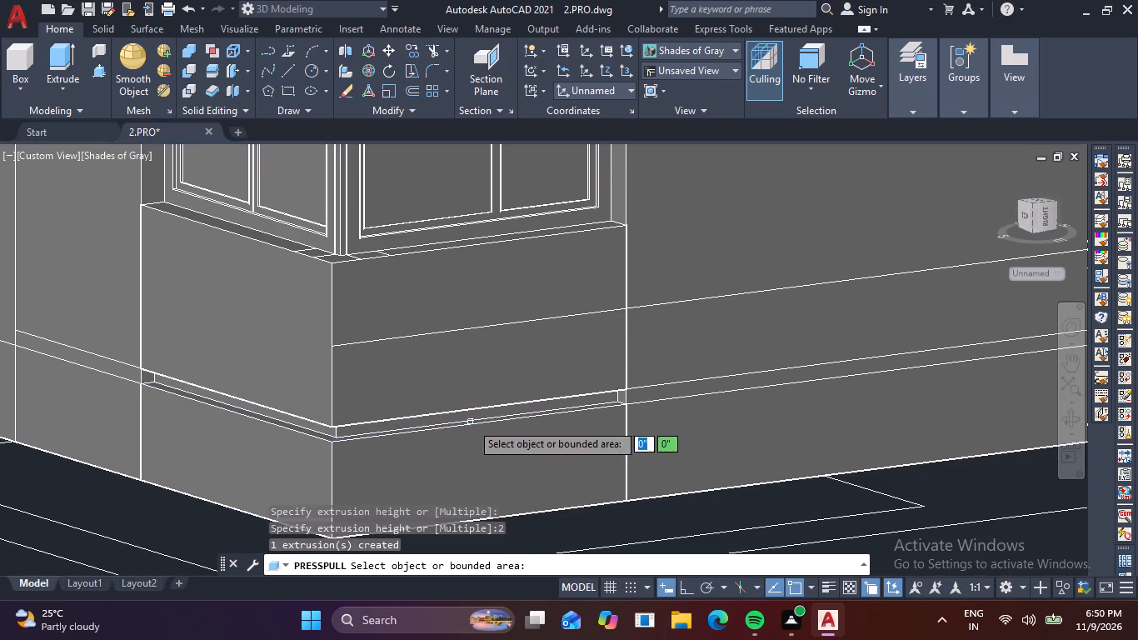
Select the band strip on the long wall between the corner window and the porch for press-pulling.
click(680, 394)
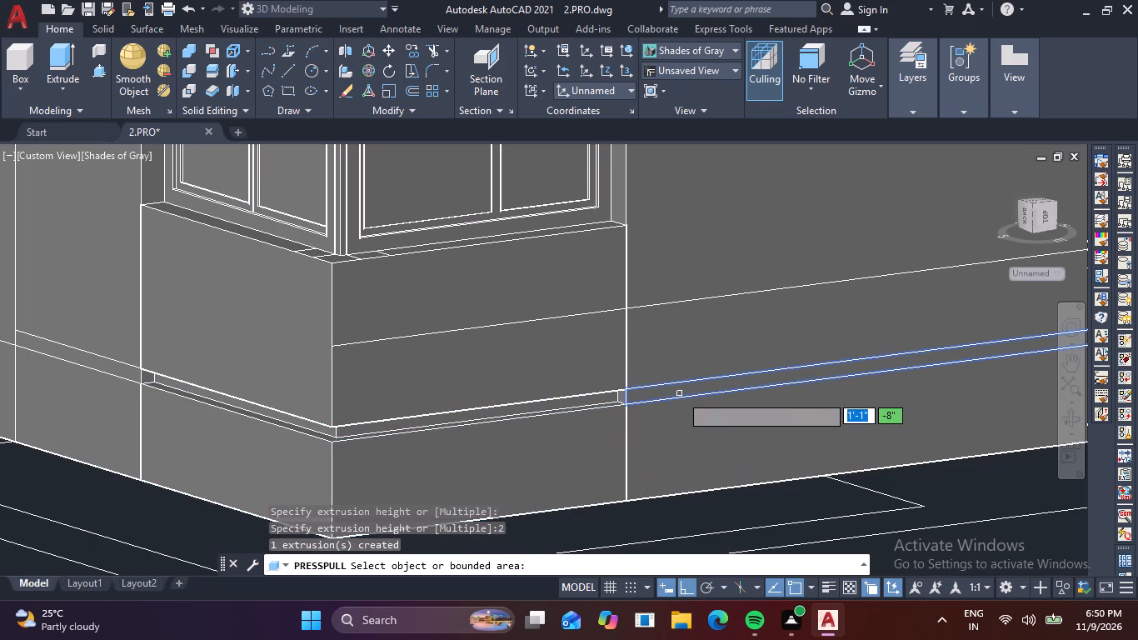
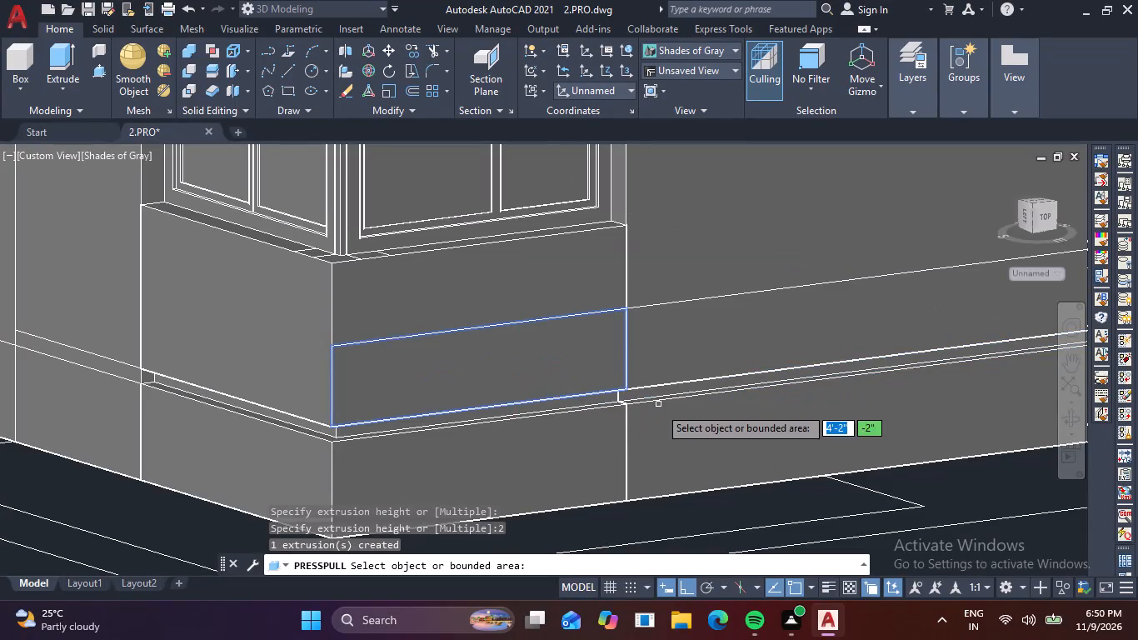
Press-pull the narrow strip on the short wall section beside the bay window base by 2" to continue the groove.
scroll(660, 409, down, 1)
middle_drag(740, 428, 276, 457)
scroll(777, 352, up, 2)
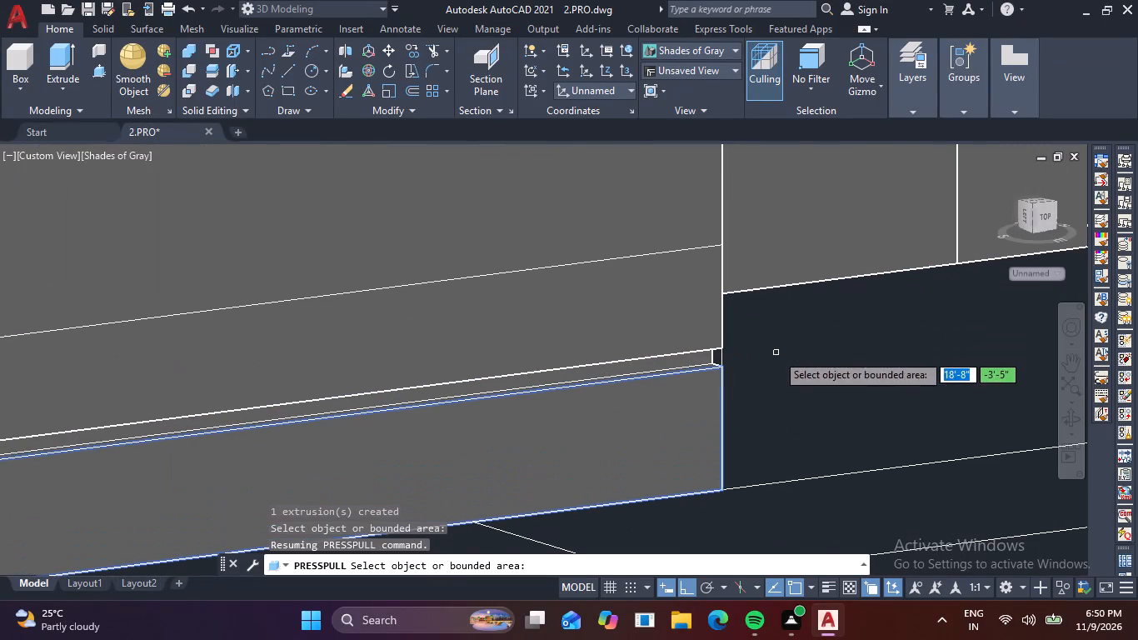
key(Escape)
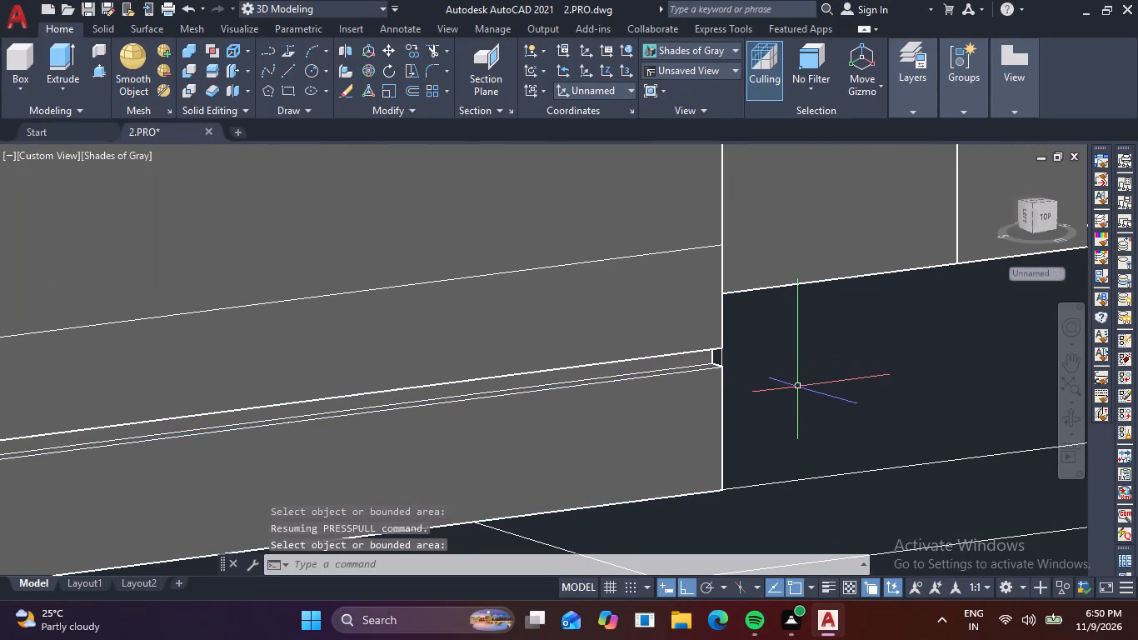
shift+middle_drag(797, 389, 701, 392)
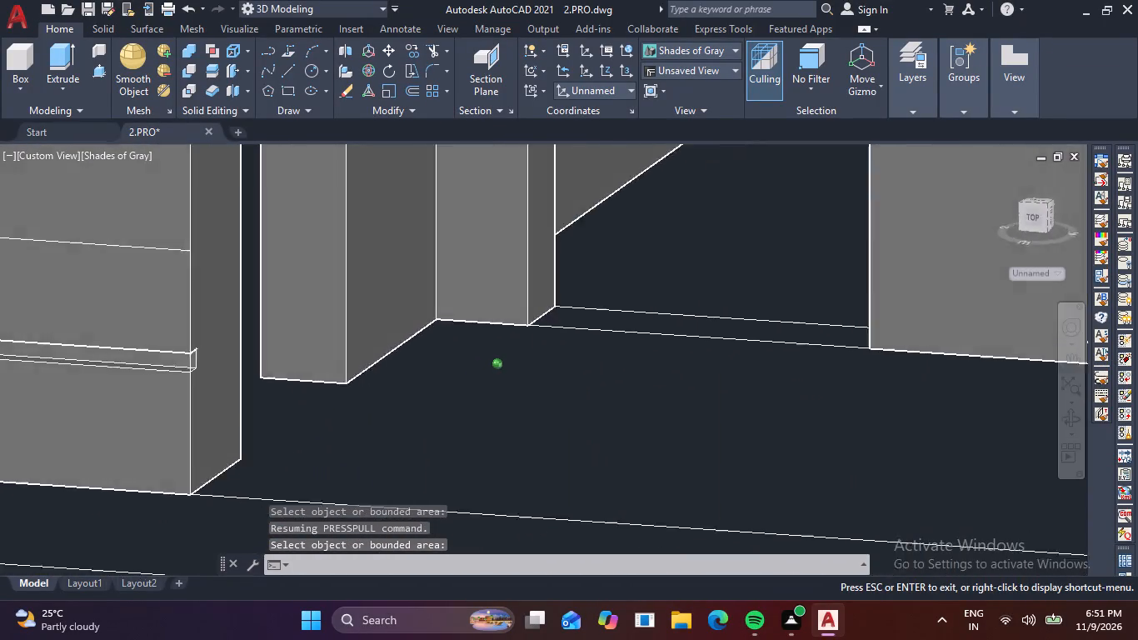
shift+middle_drag(701, 392, 868, 374)
scroll(611, 382, down, 1)
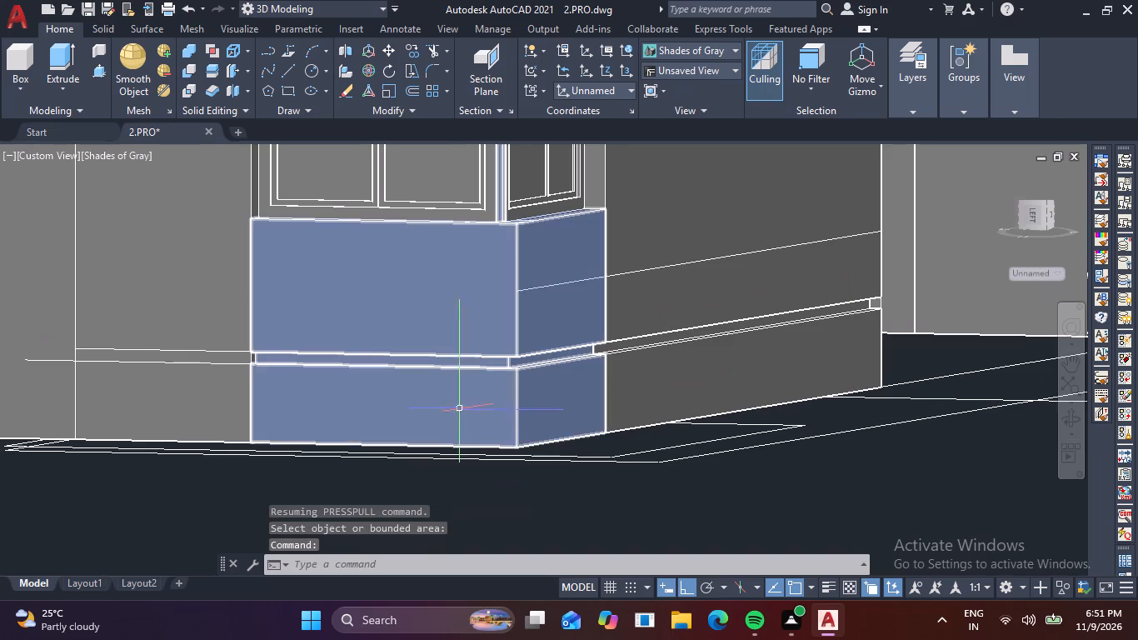
shift+middle_drag(484, 437, 457, 461)
middle_drag(481, 427, 798, 283)
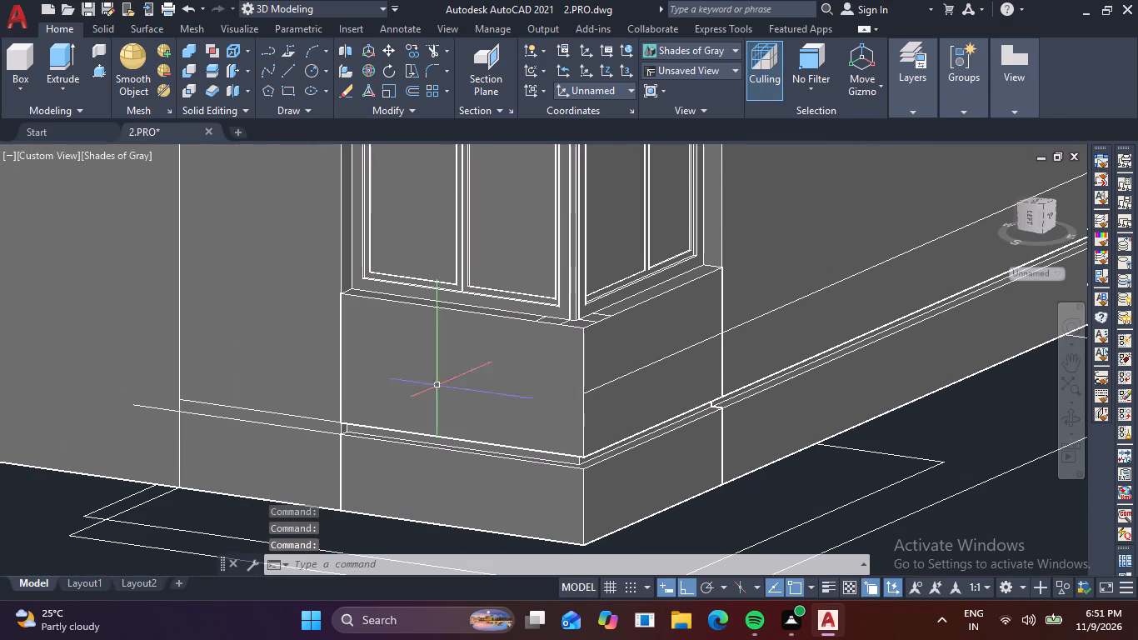
key(space)
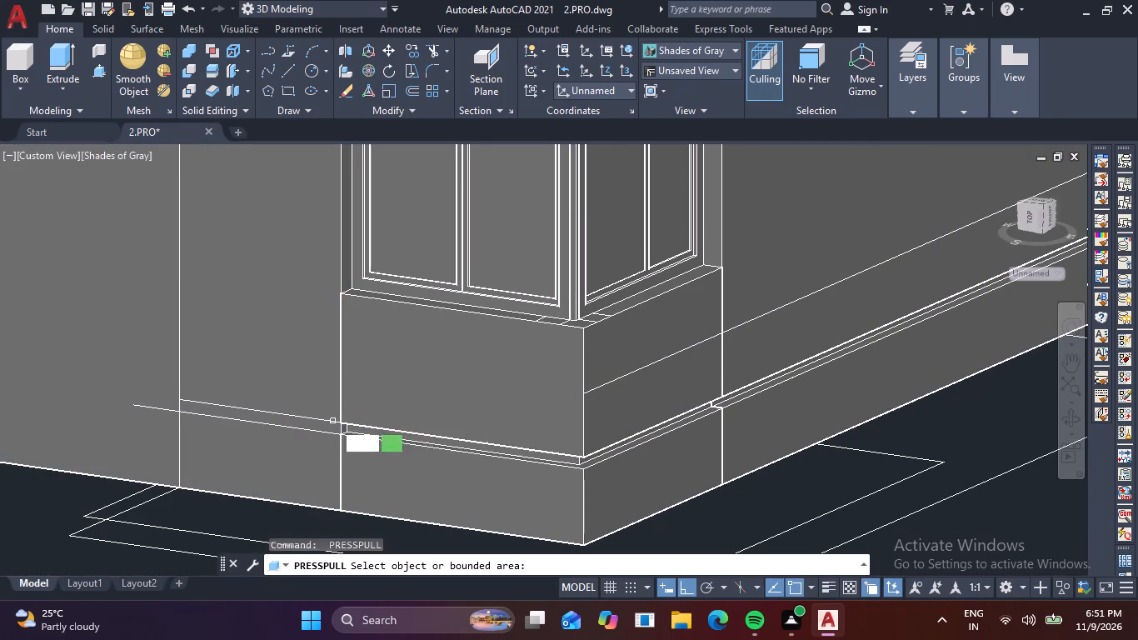
click(330, 430)
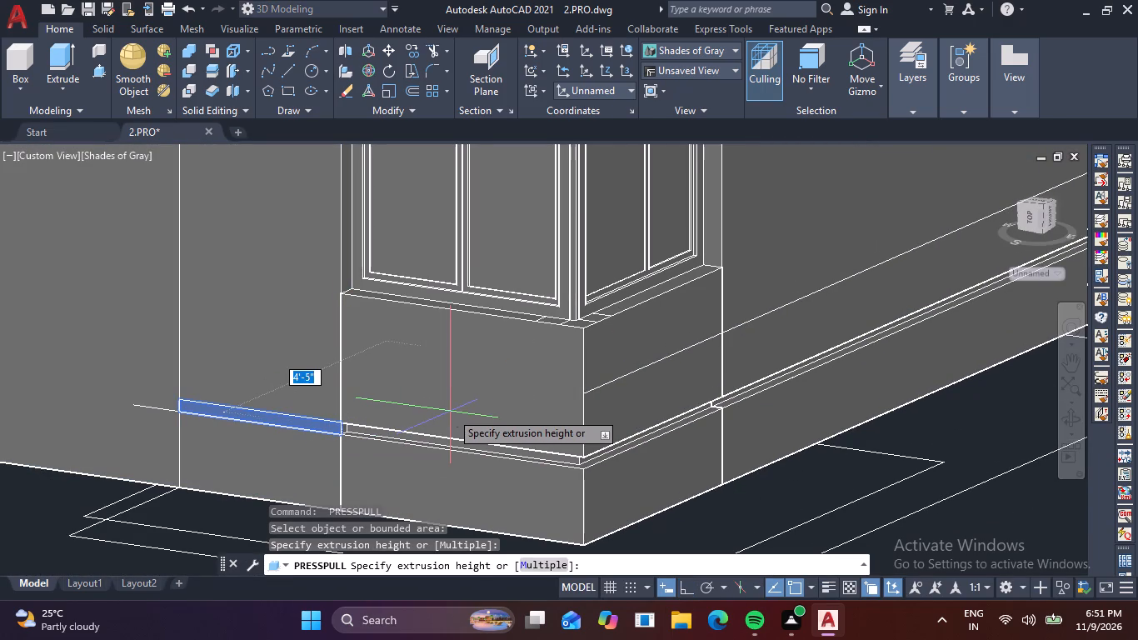
text(2)
key(space)
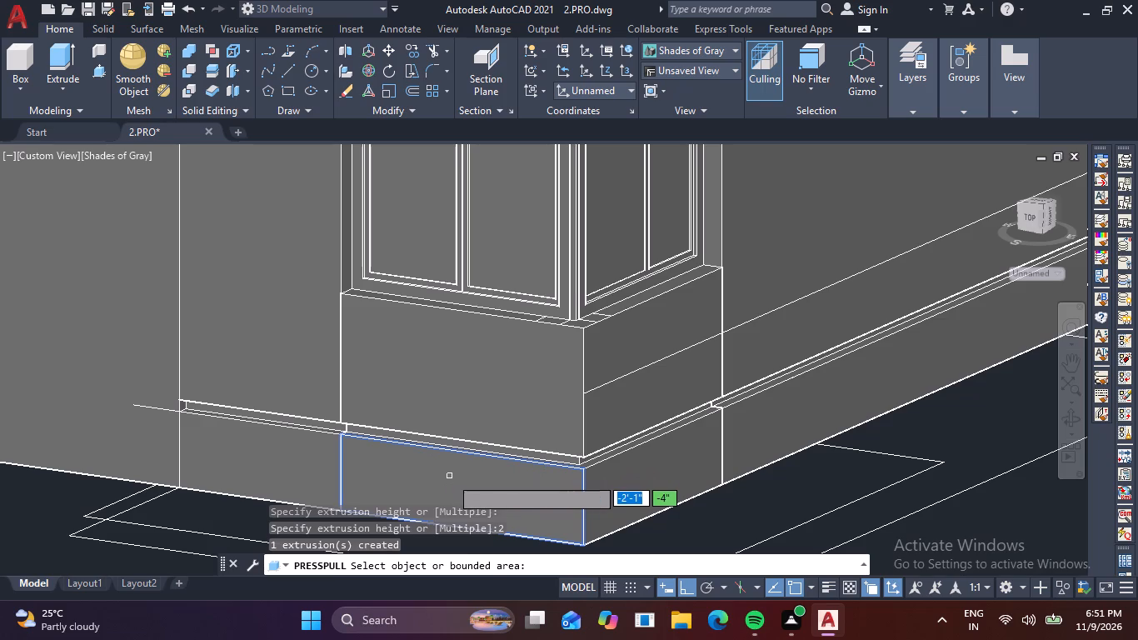
key(Escape)
Delete the two leftover construction lines along the lower and upper edges of the new groove, leaving the solid intact.
scroll(144, 415, up, 2)
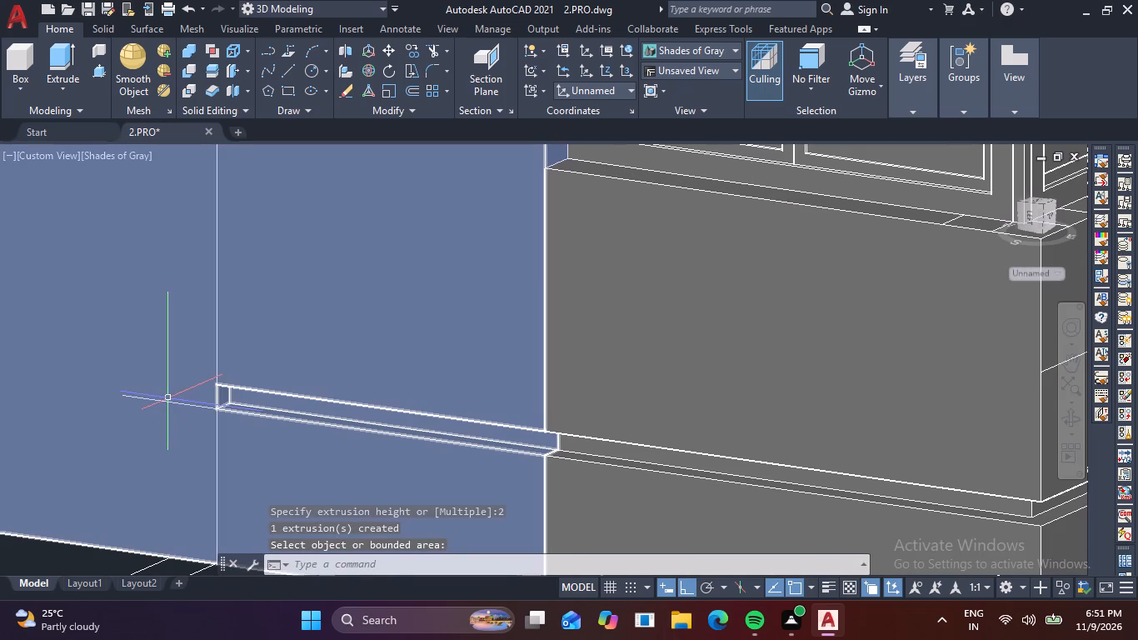
click(171, 402)
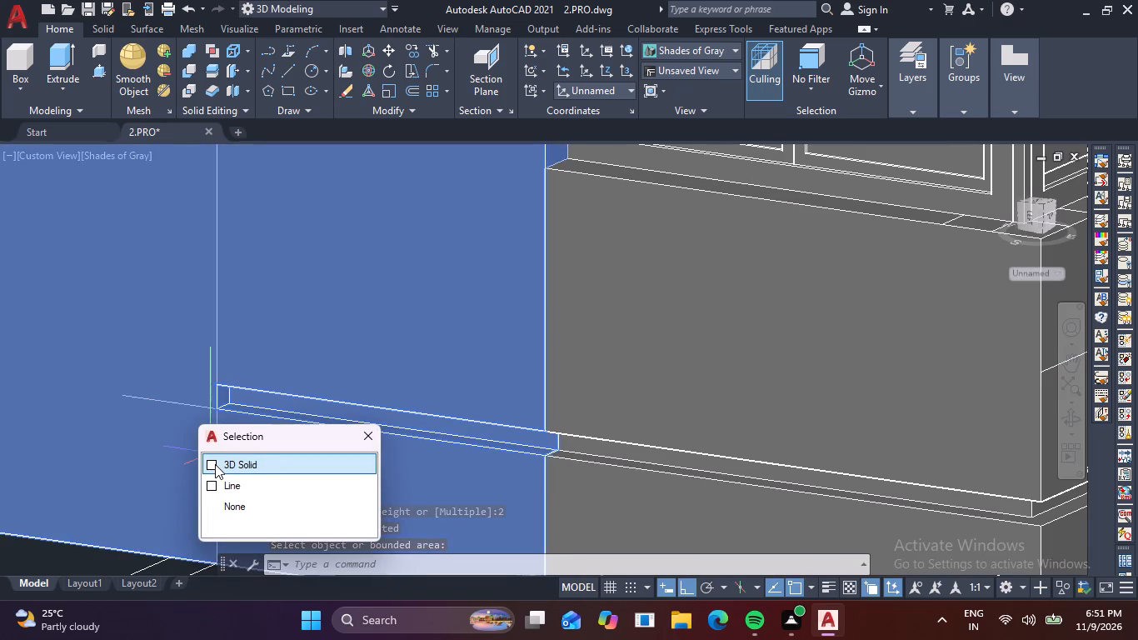
click(212, 482)
key(Delete)
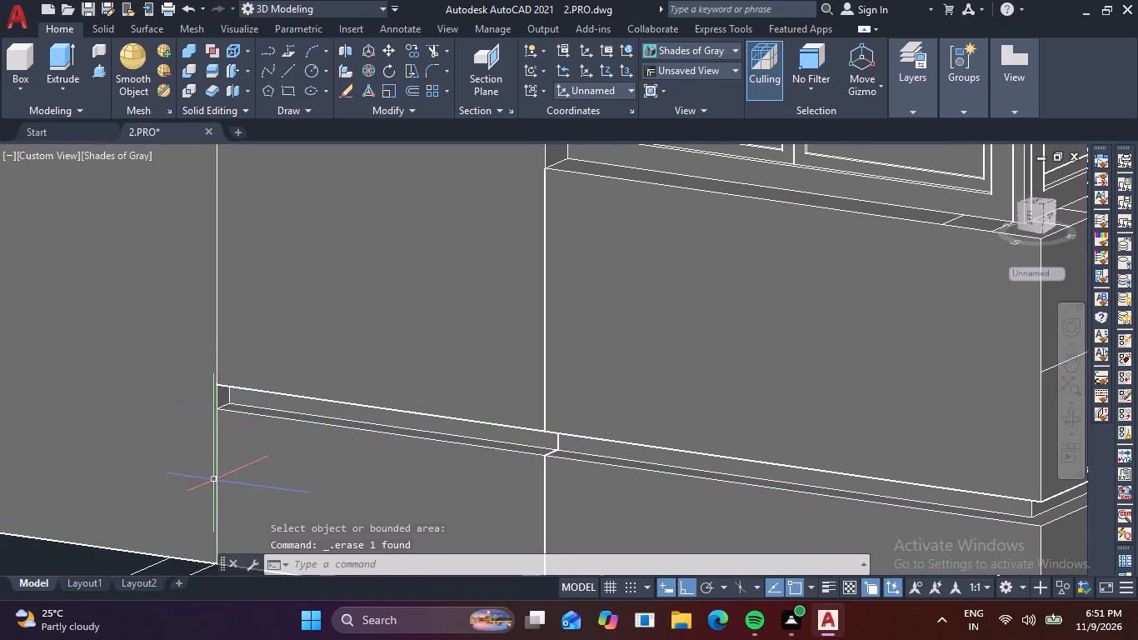
scroll(230, 436, down, 1)
scroll(296, 422, up, 2)
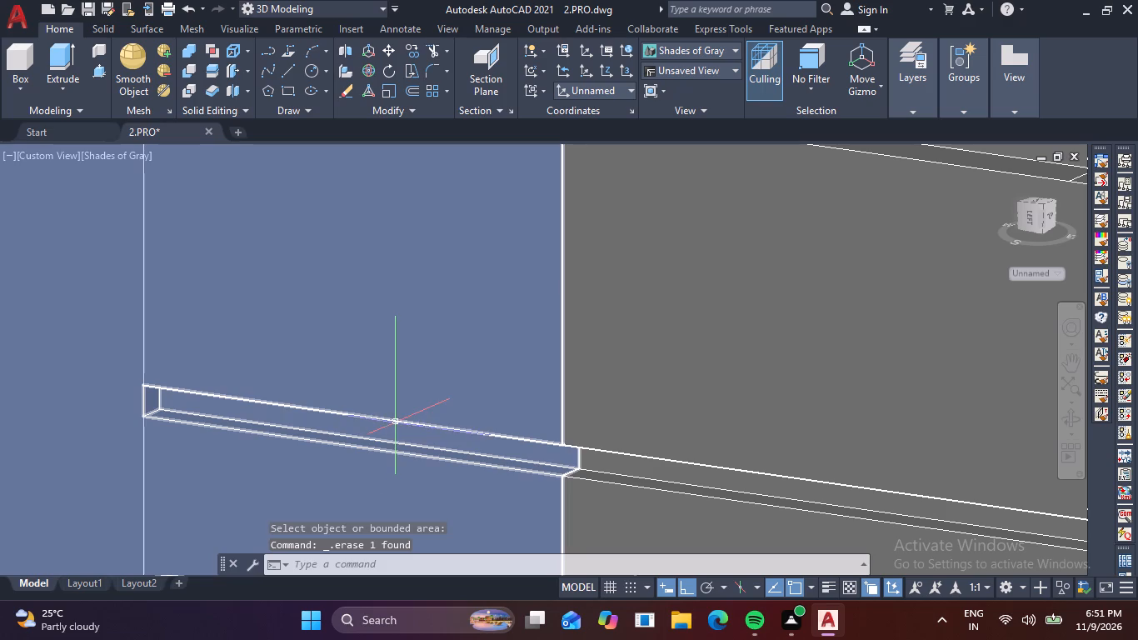
click(397, 420)
click(437, 505)
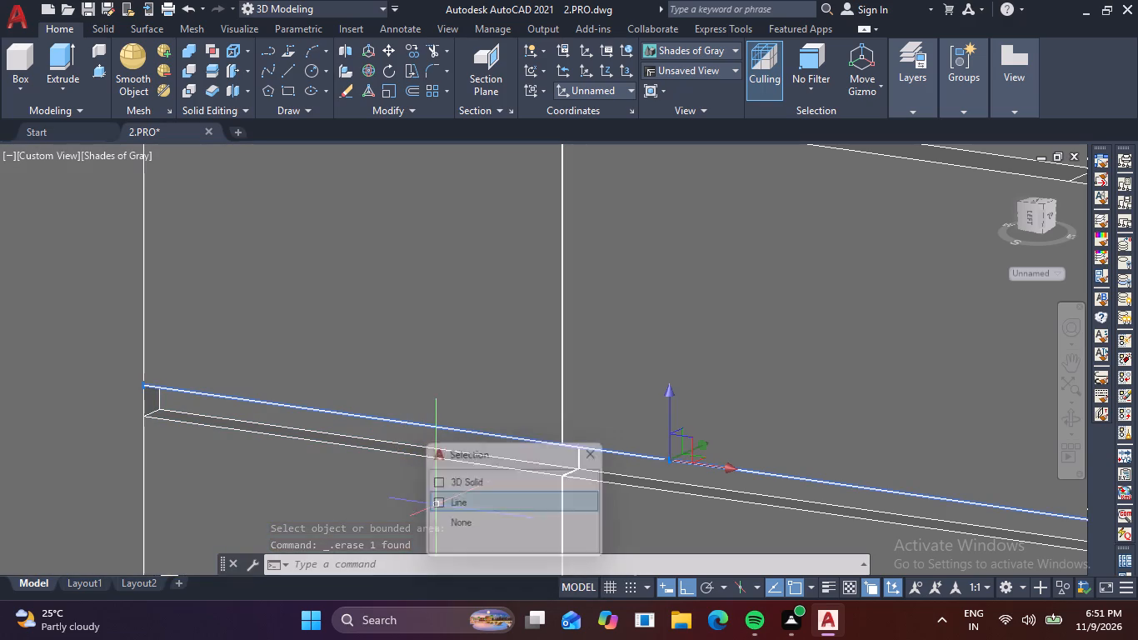
key(Delete)
Draw connected lines from the bay base corner across its window-front face, 2" down, back to the corner, and along the side wall's full length.
scroll(379, 417, down, 2)
middle_drag(533, 436, 157, 449)
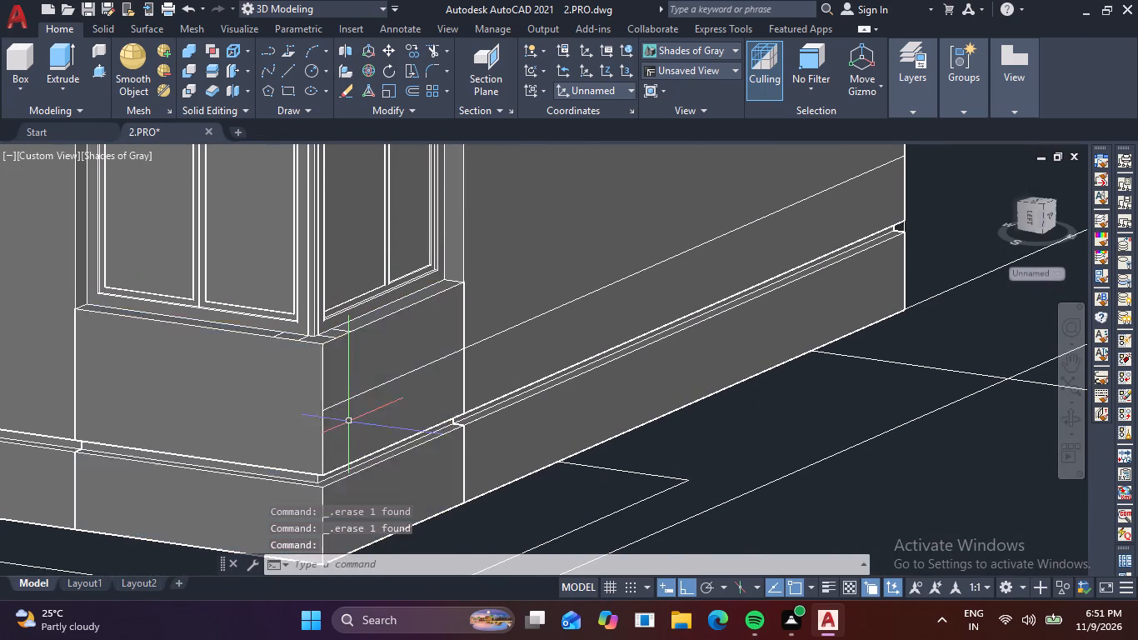
key(l)
key(space)
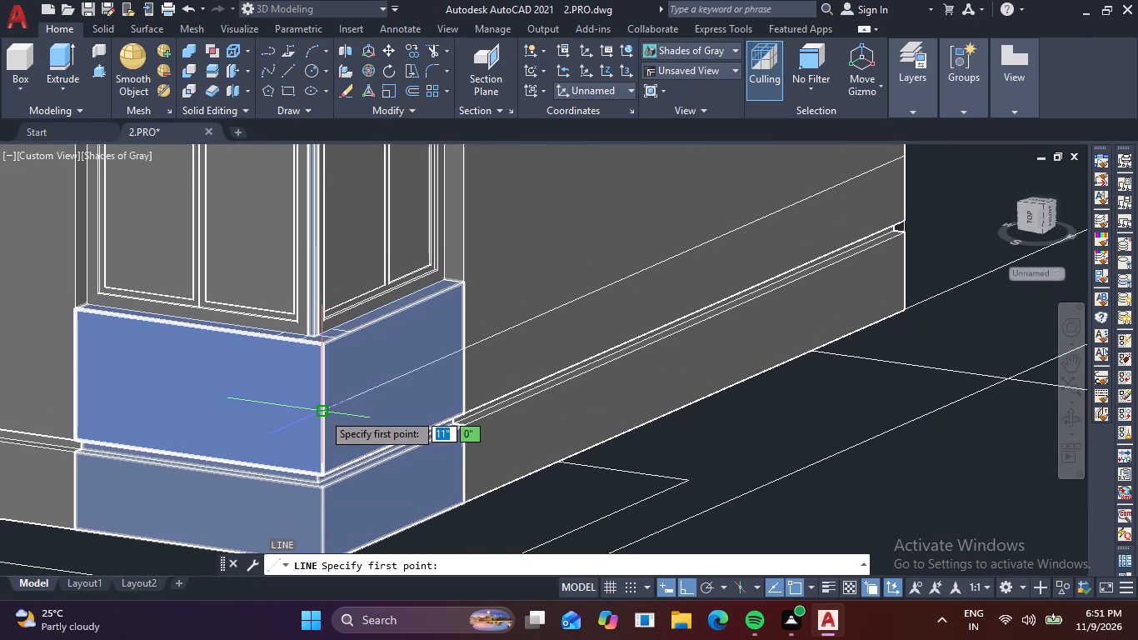
click(322, 412)
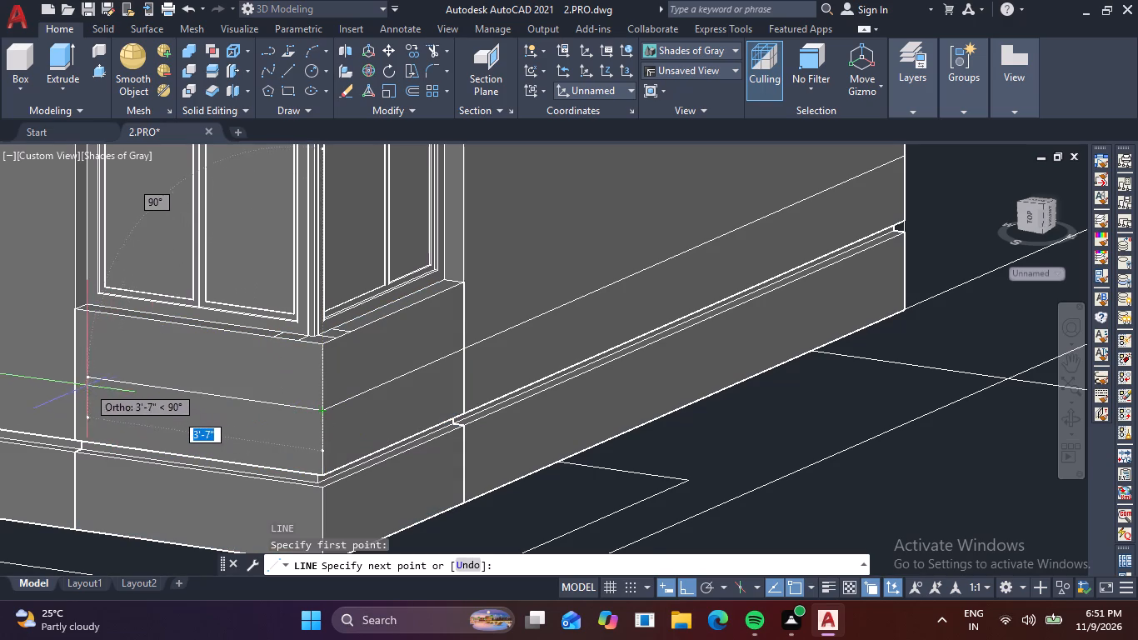
scroll(71, 370, up, 2)
click(78, 380)
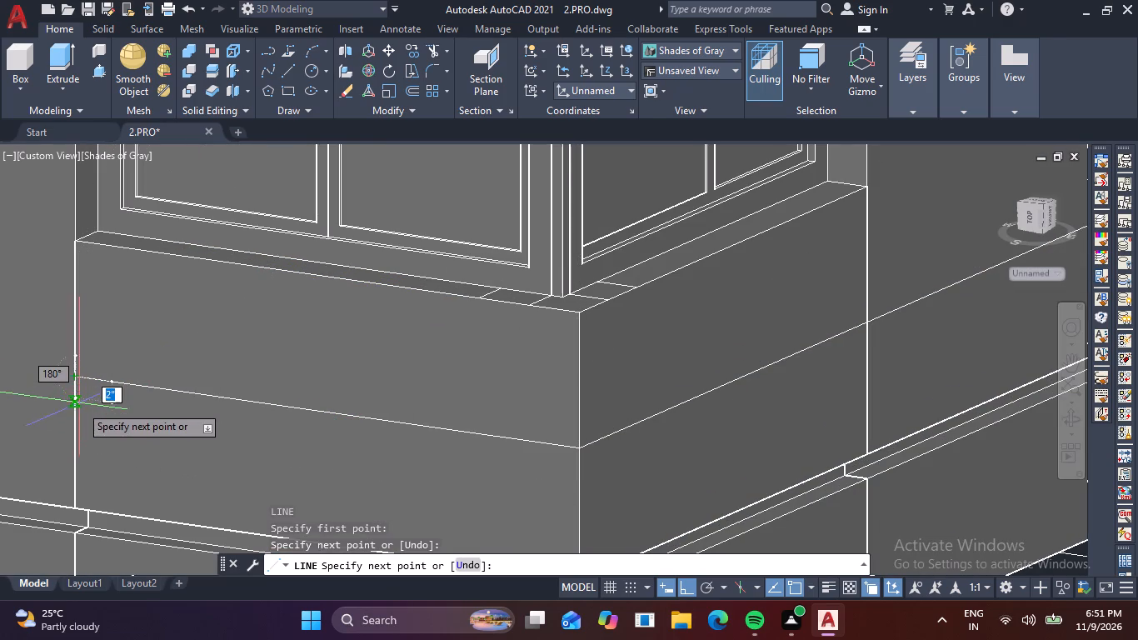
text(2)
key(space)
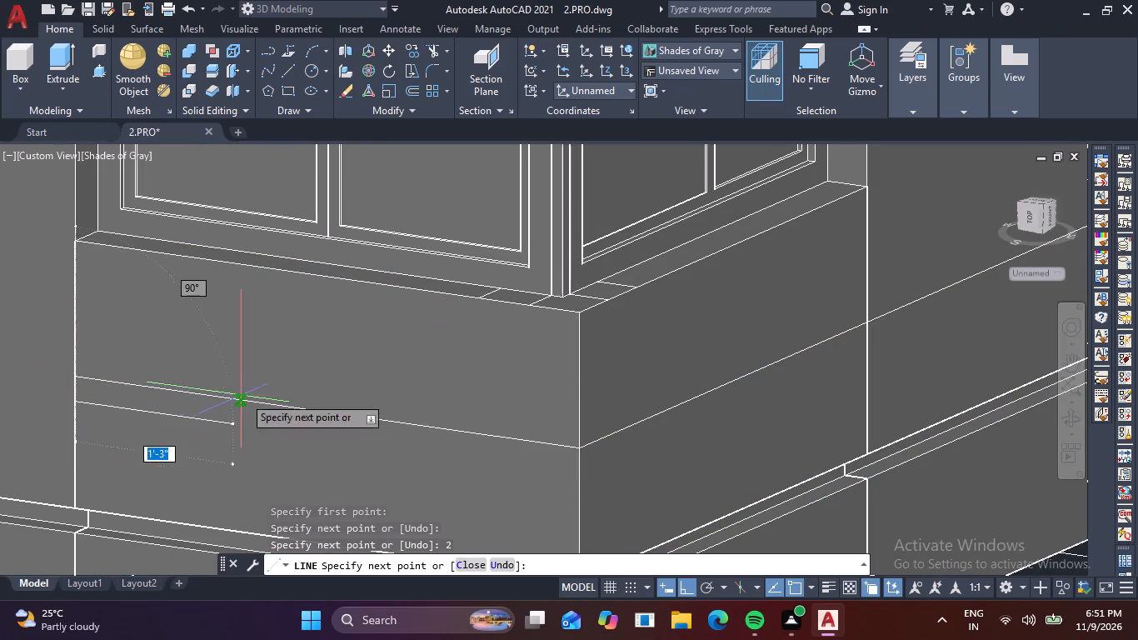
click(576, 472)
middle_drag(695, 432, 188, 534)
middle_drag(626, 399, 465, 491)
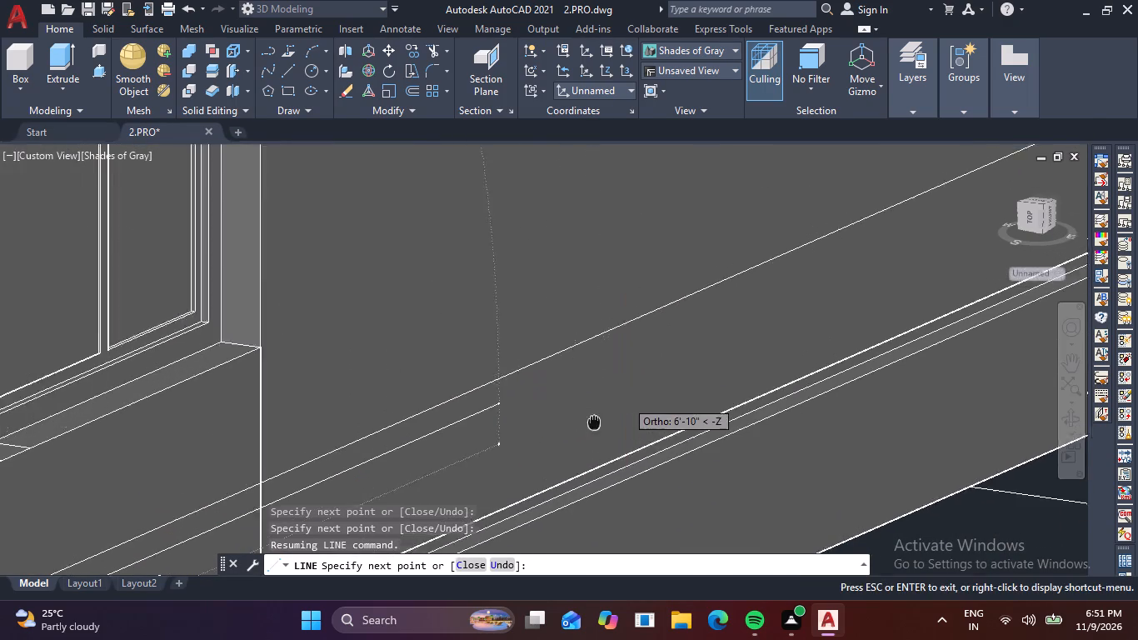
middle_drag(465, 491, 330, 575)
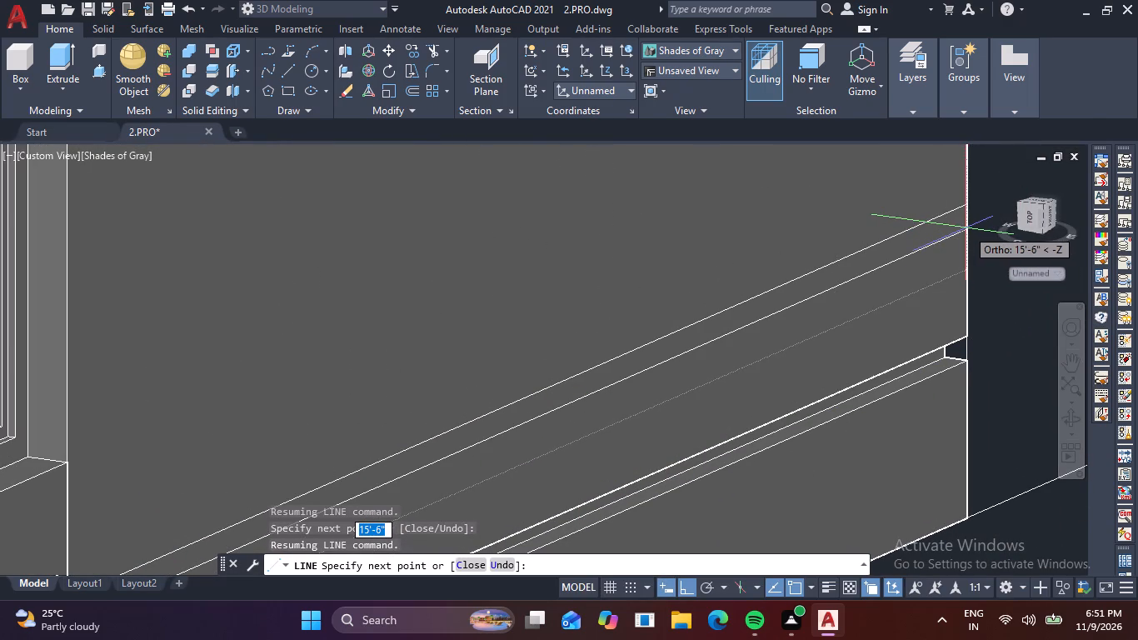
click(966, 228)
key(Escape)
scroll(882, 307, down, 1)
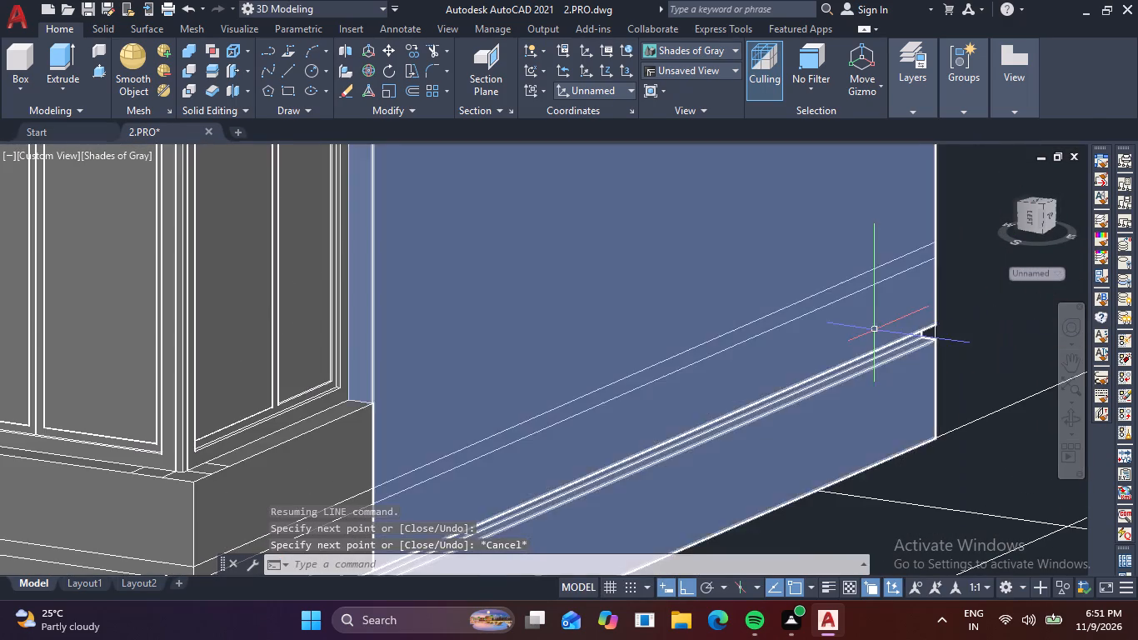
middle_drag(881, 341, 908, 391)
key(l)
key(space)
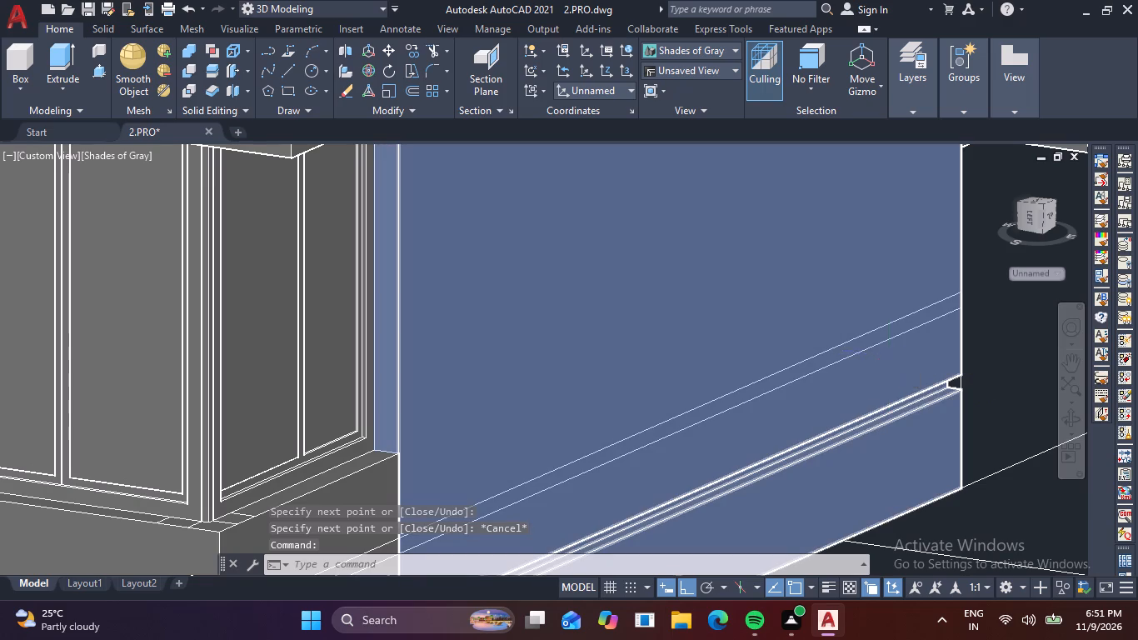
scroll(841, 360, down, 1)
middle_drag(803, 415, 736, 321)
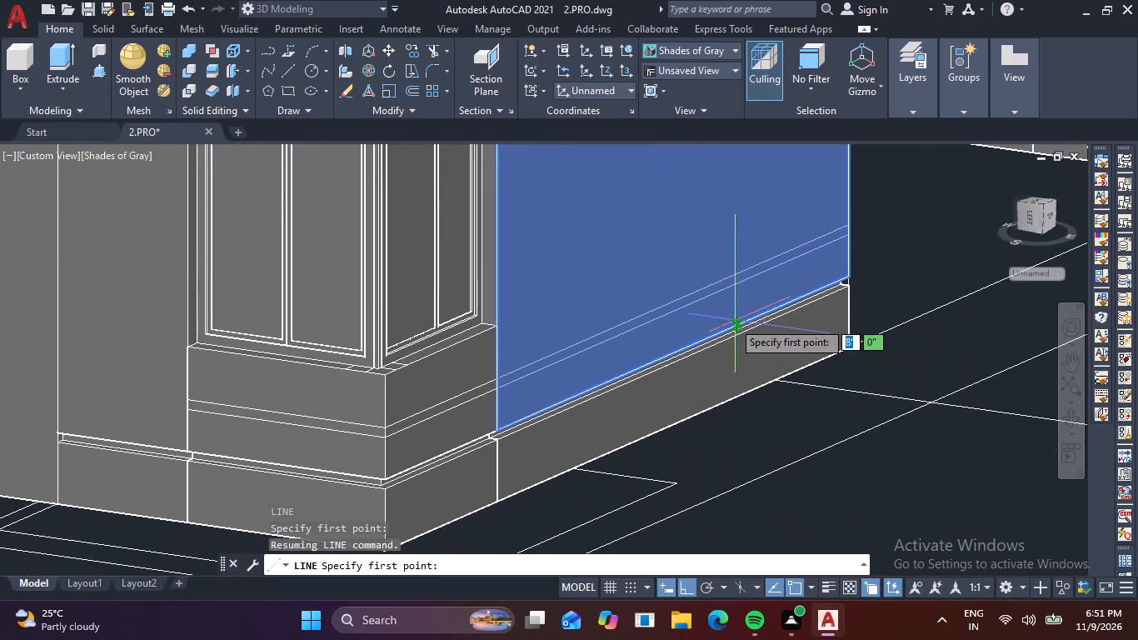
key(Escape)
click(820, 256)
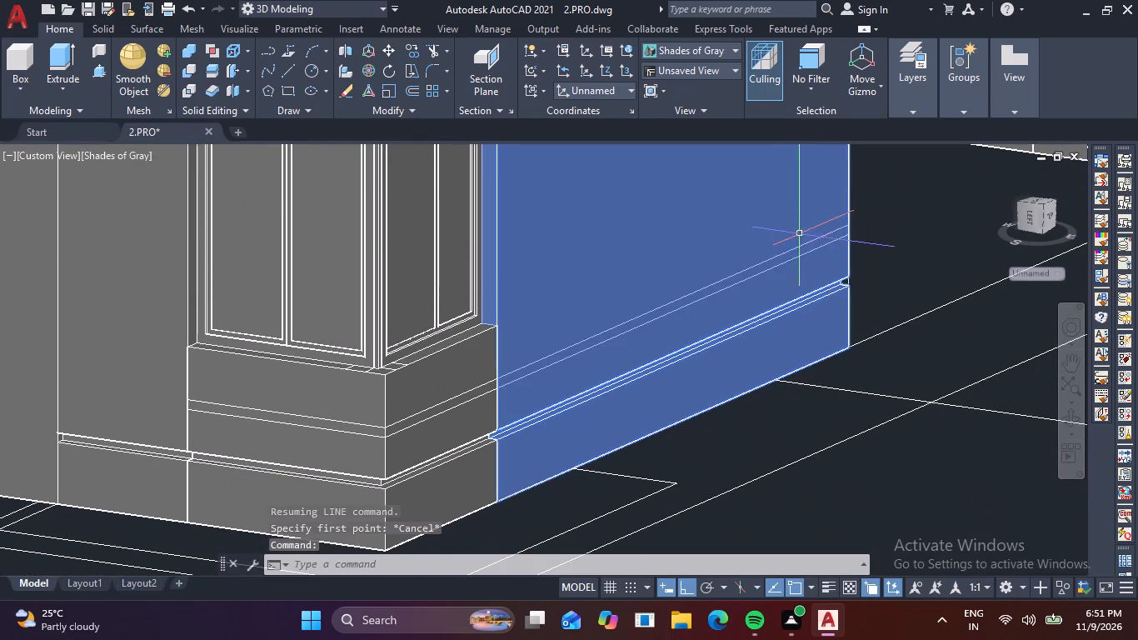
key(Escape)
Copy the two parallel groove lines on the side wall straight up, placing three roughly evenly spaced pairs along the wall's far vertical edge.
click(650, 311)
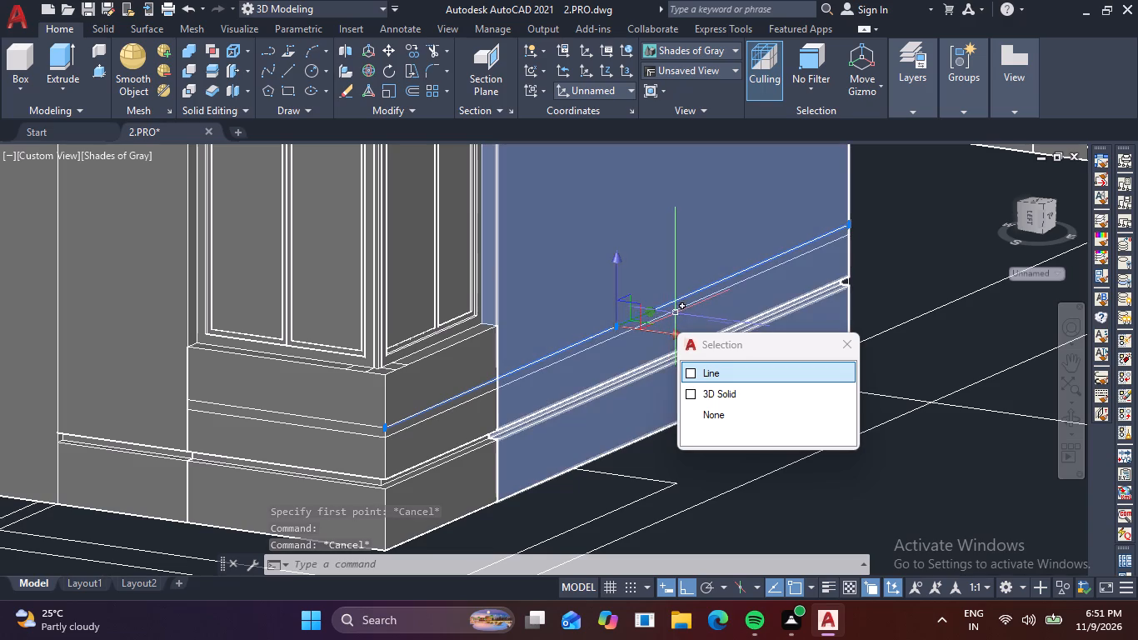
click(677, 312)
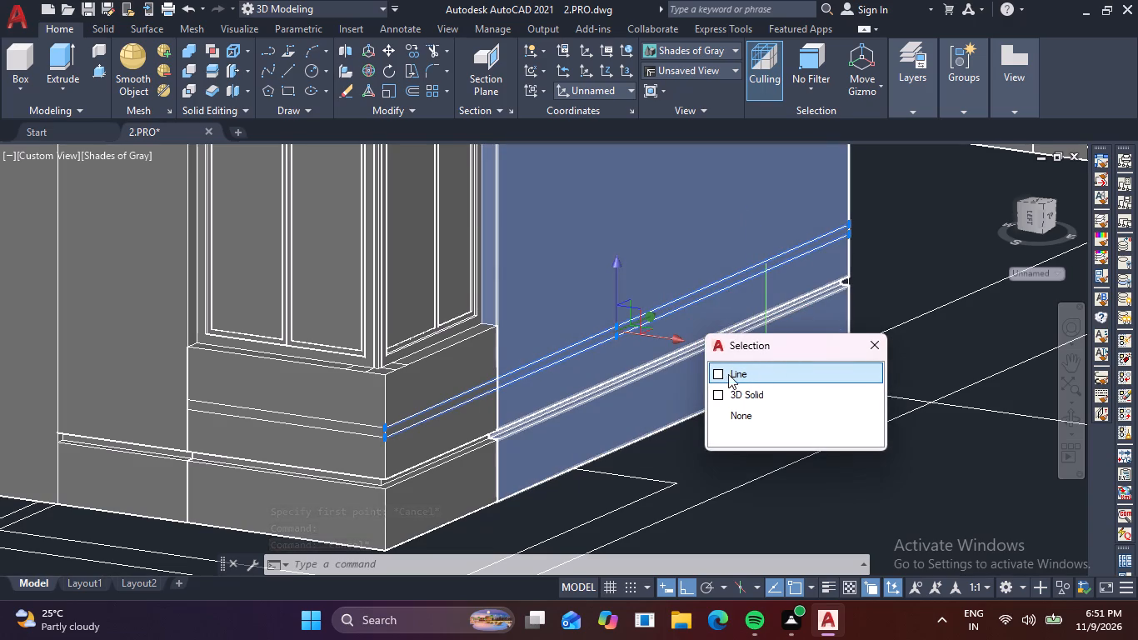
click(716, 371)
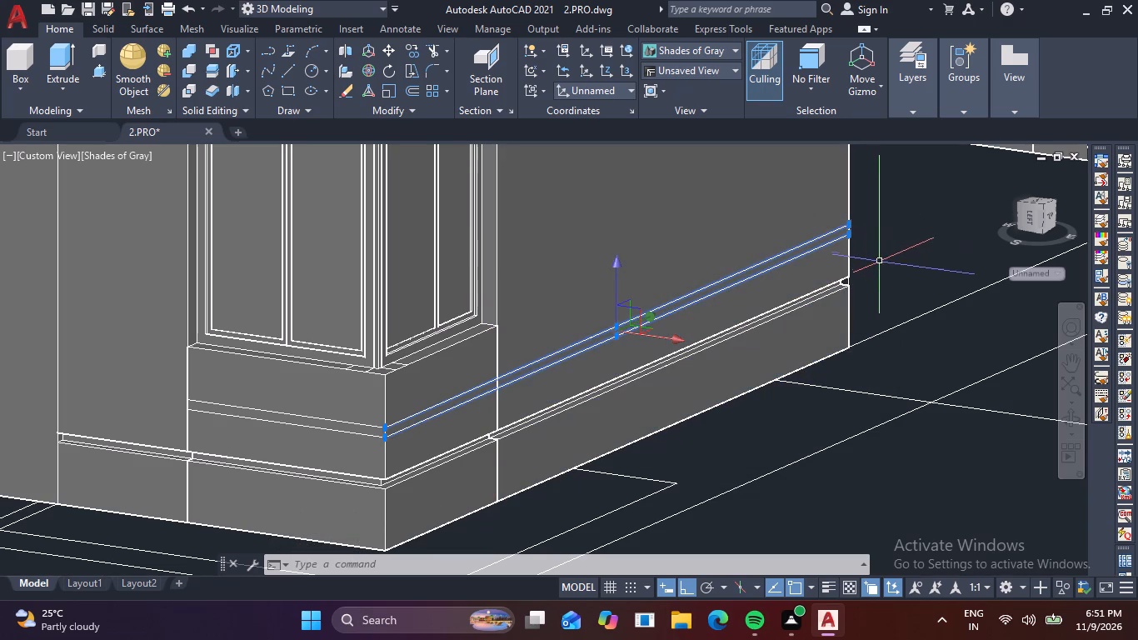
key(c)
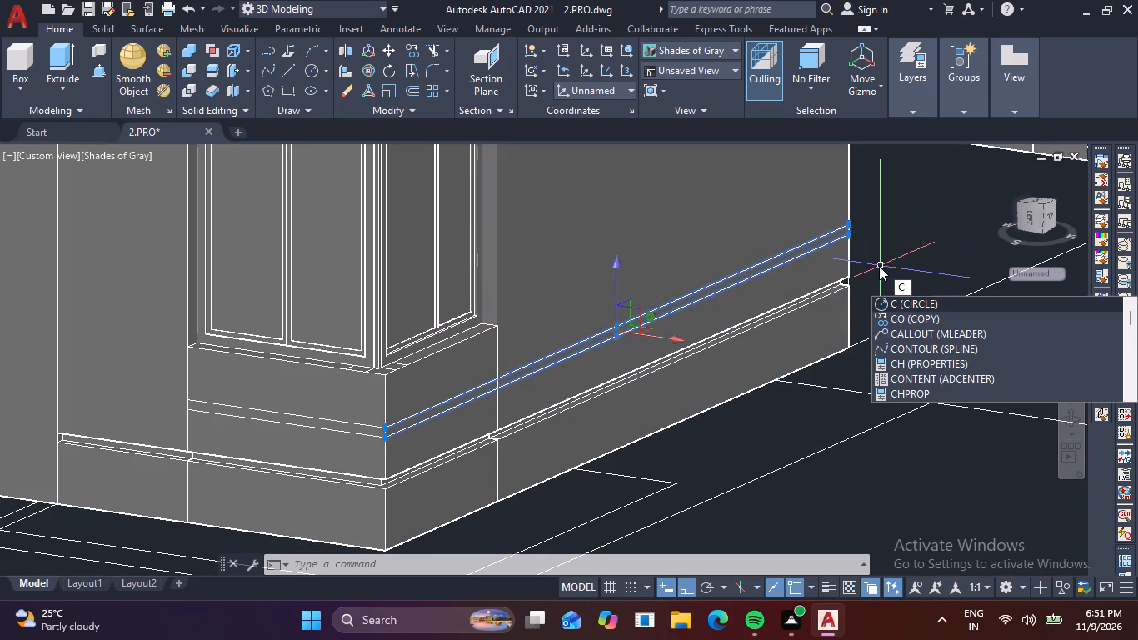
key(o)
key(space)
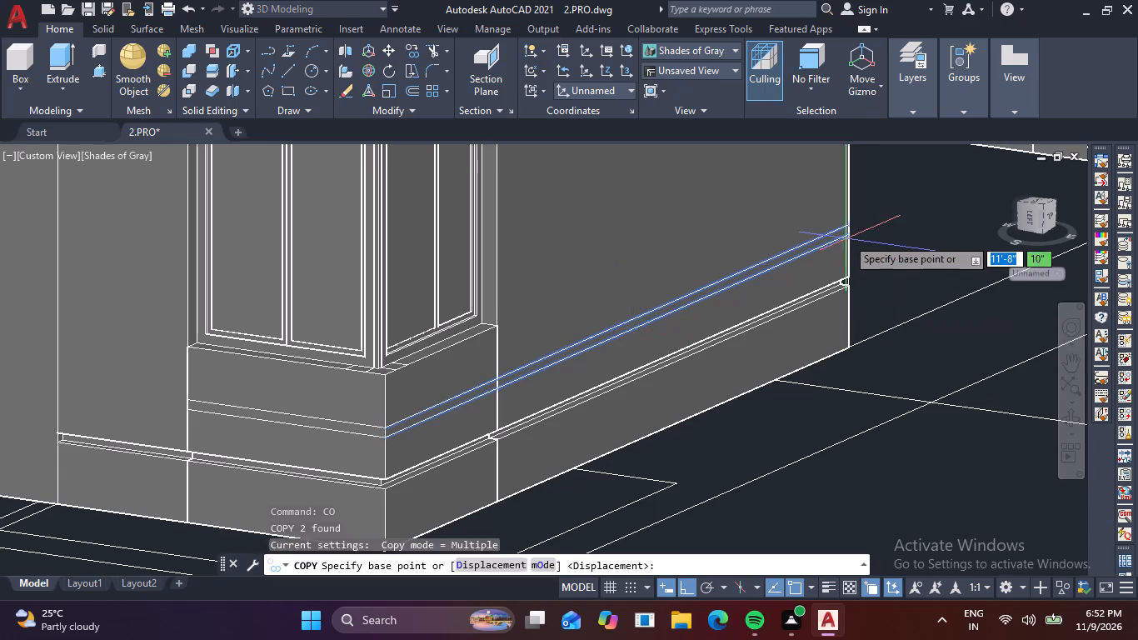
scroll(845, 226, up, 2)
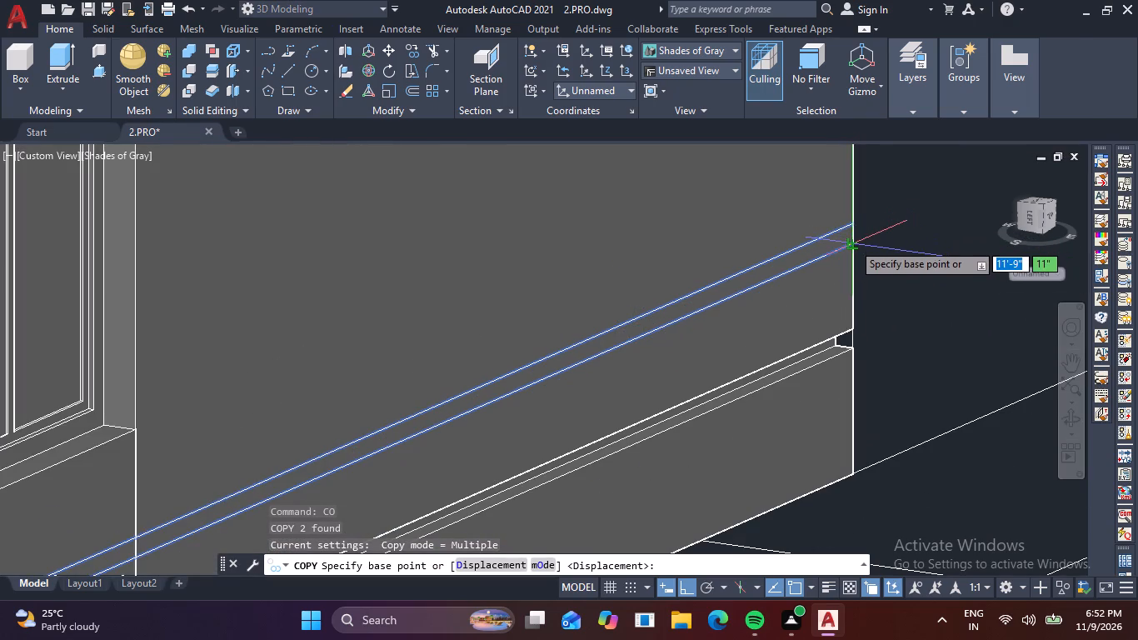
click(852, 242)
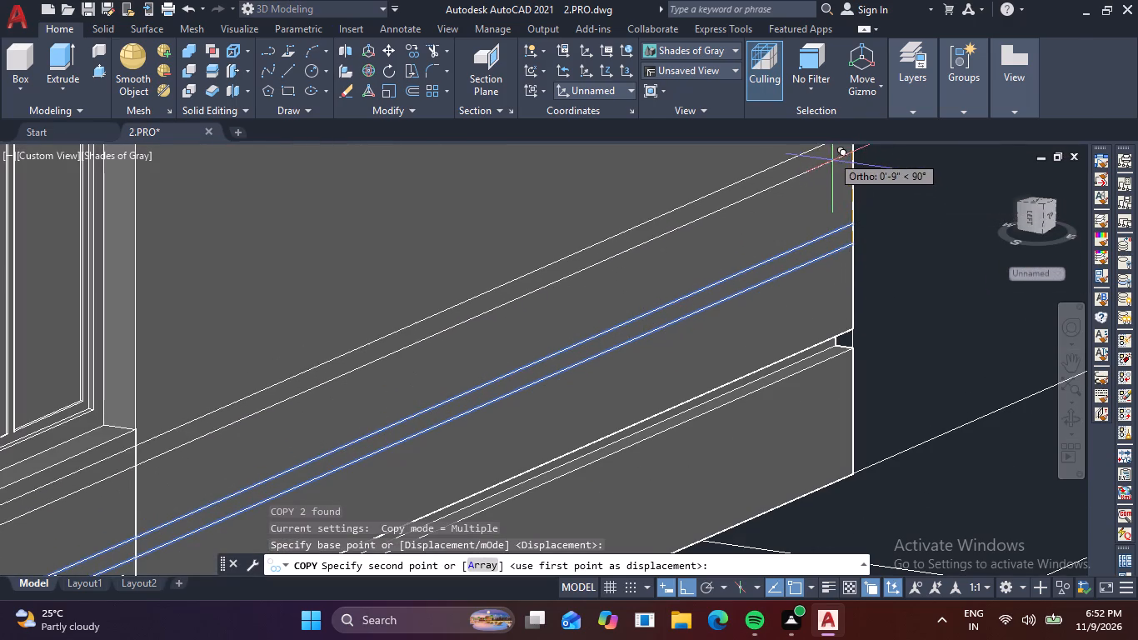
middle_drag(822, 161, 866, 321)
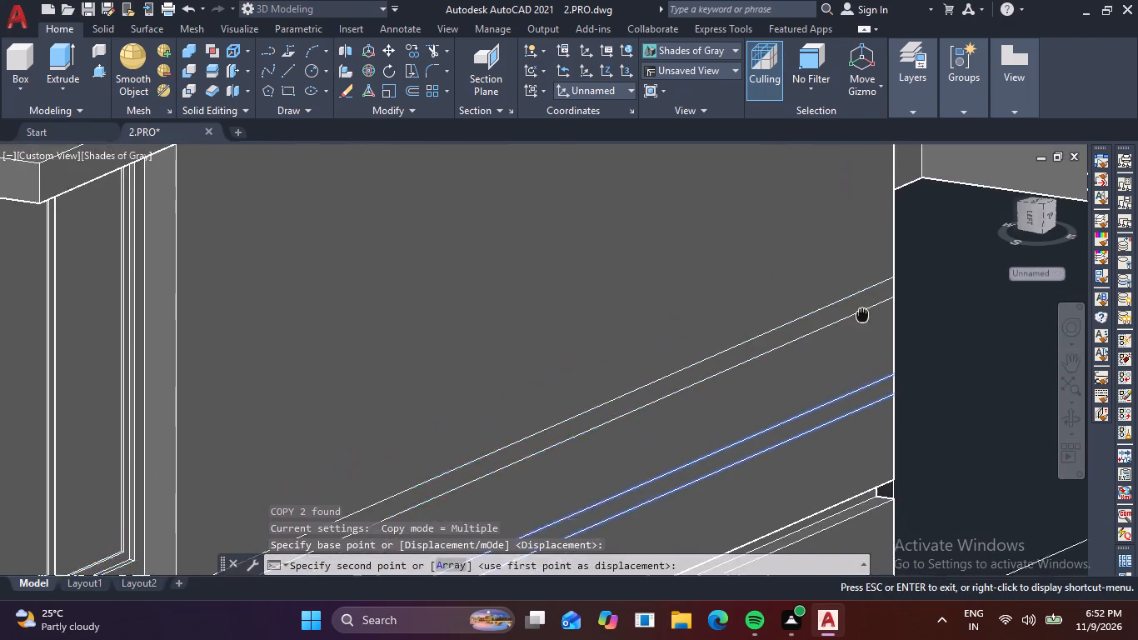
middle_drag(866, 321, 870, 332)
scroll(878, 317, down, 1)
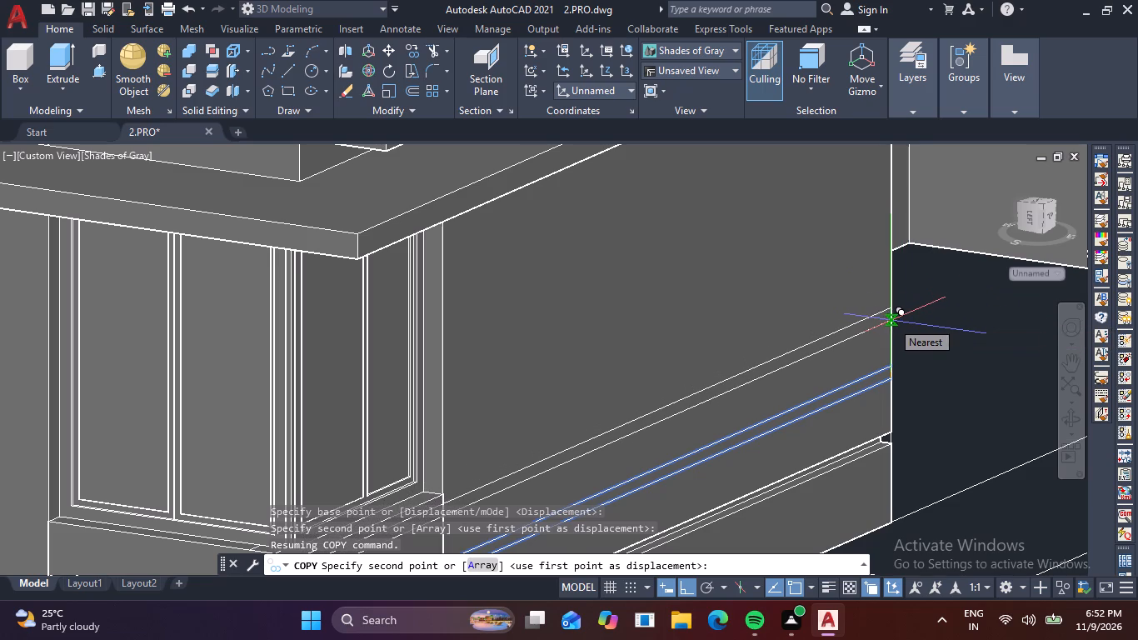
click(891, 321)
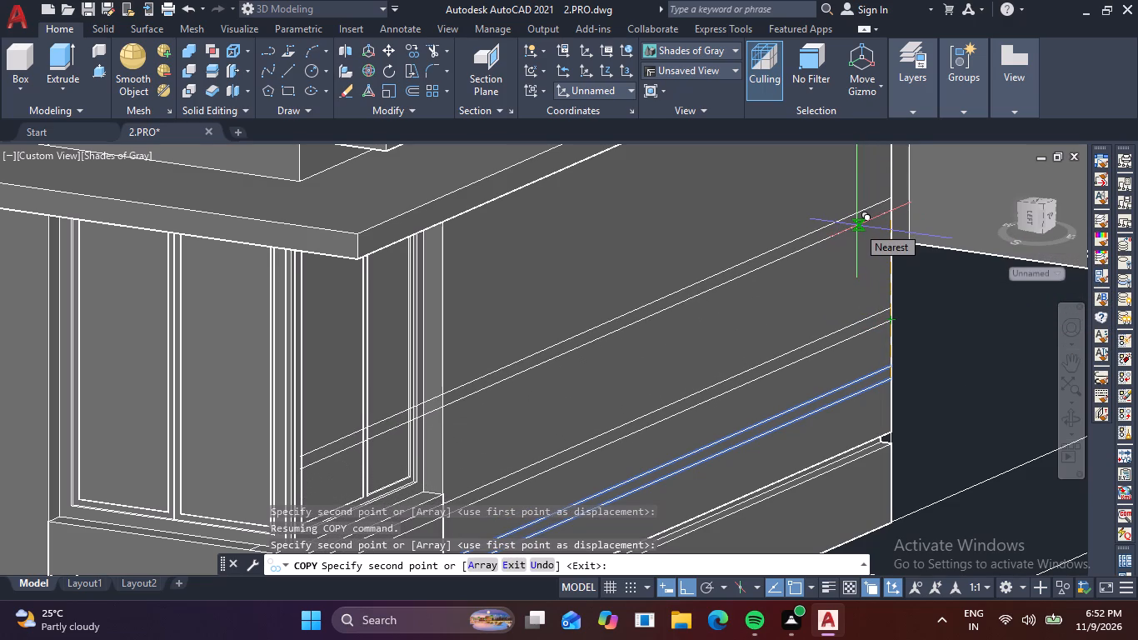
click(894, 264)
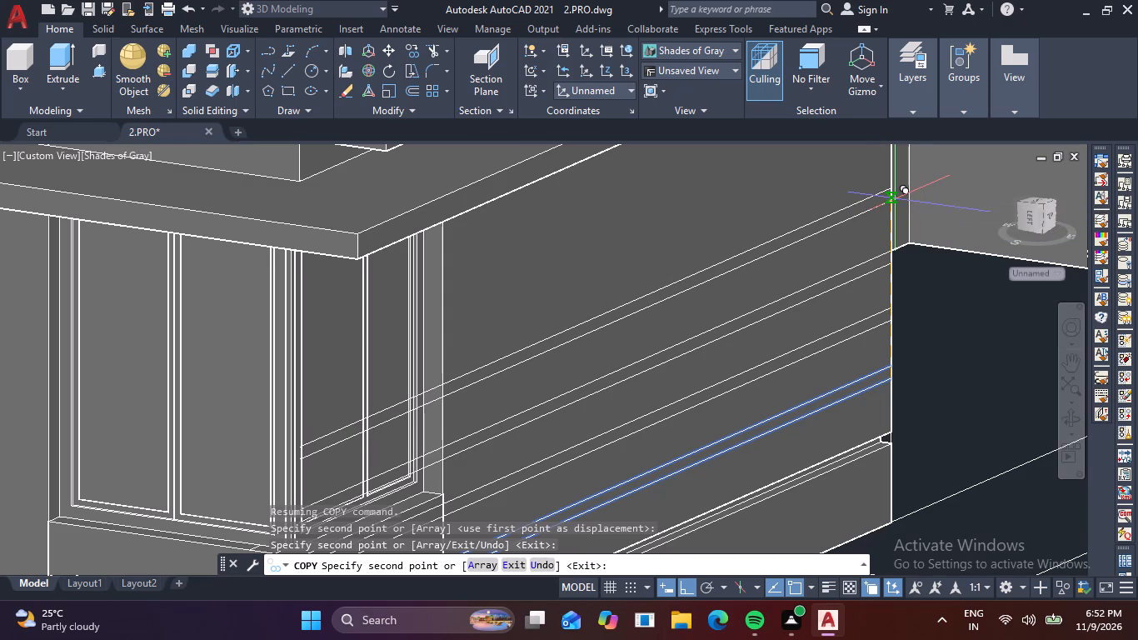
click(896, 195)
Place three more copies of the line pair higher up the side wall, the topmost about 5'-2" above the original.
middle_drag(895, 222, 890, 361)
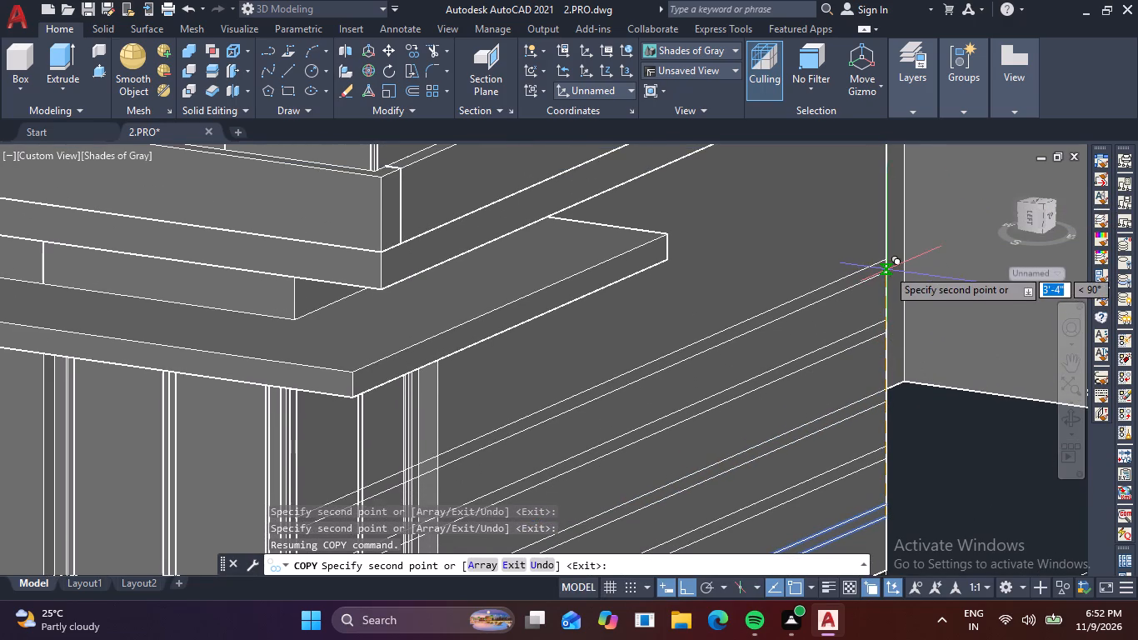
click(885, 262)
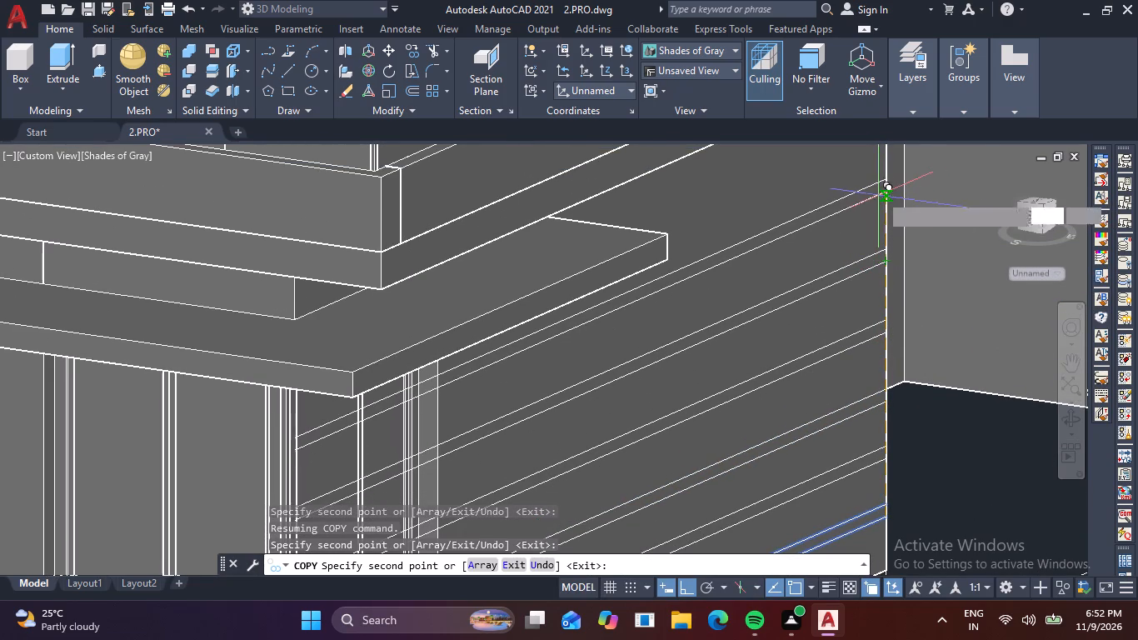
click(885, 192)
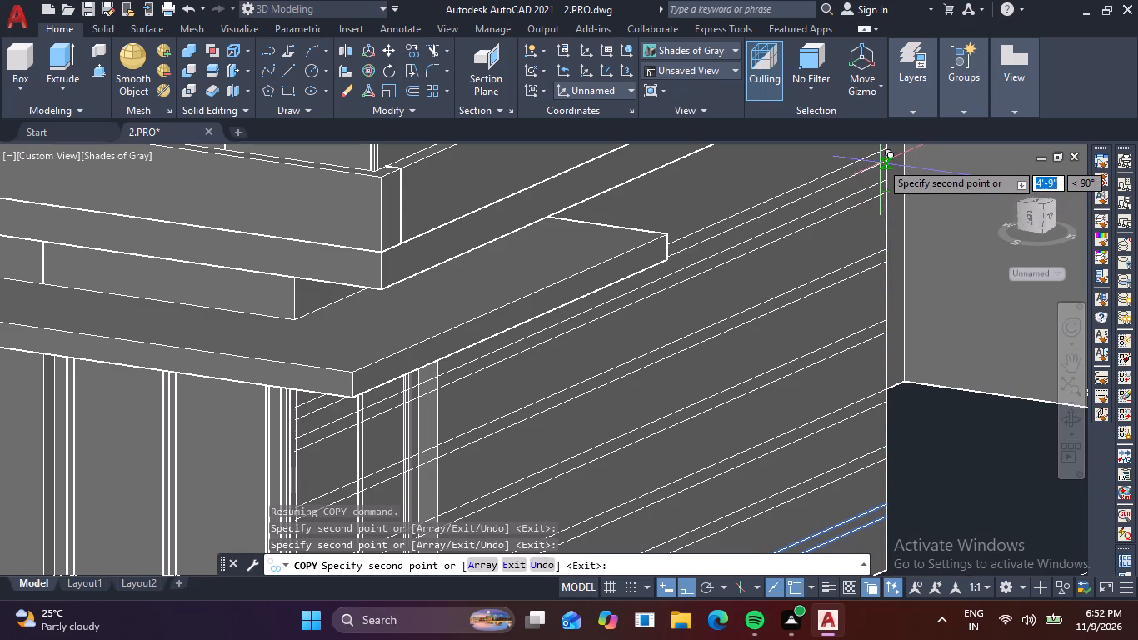
middle_drag(883, 142, 870, 322)
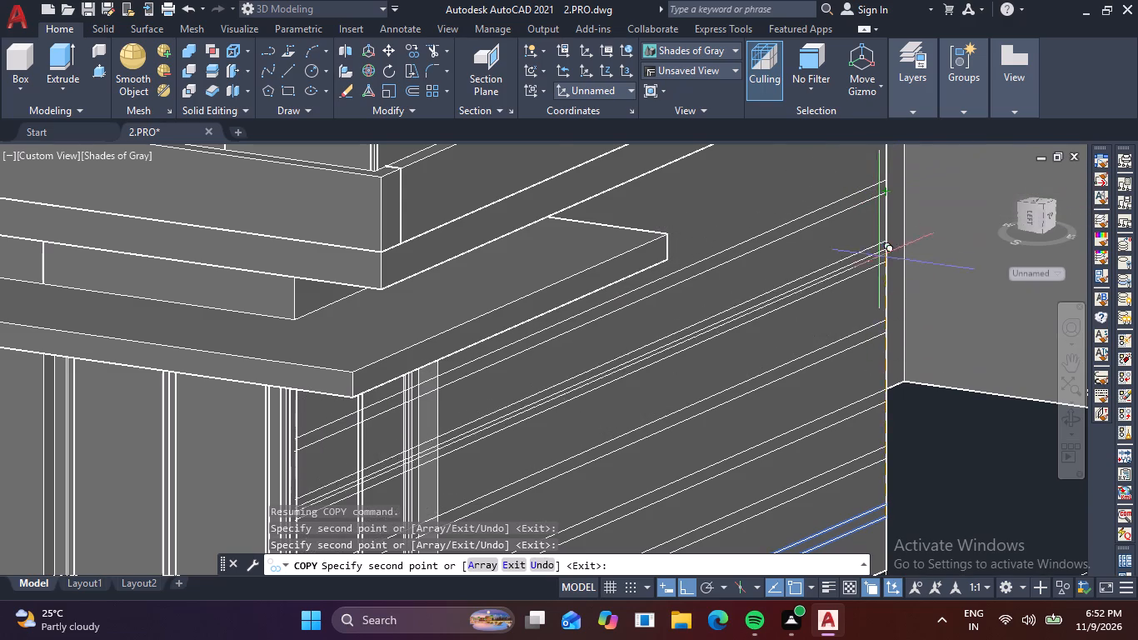
middle_drag(880, 246, 854, 402)
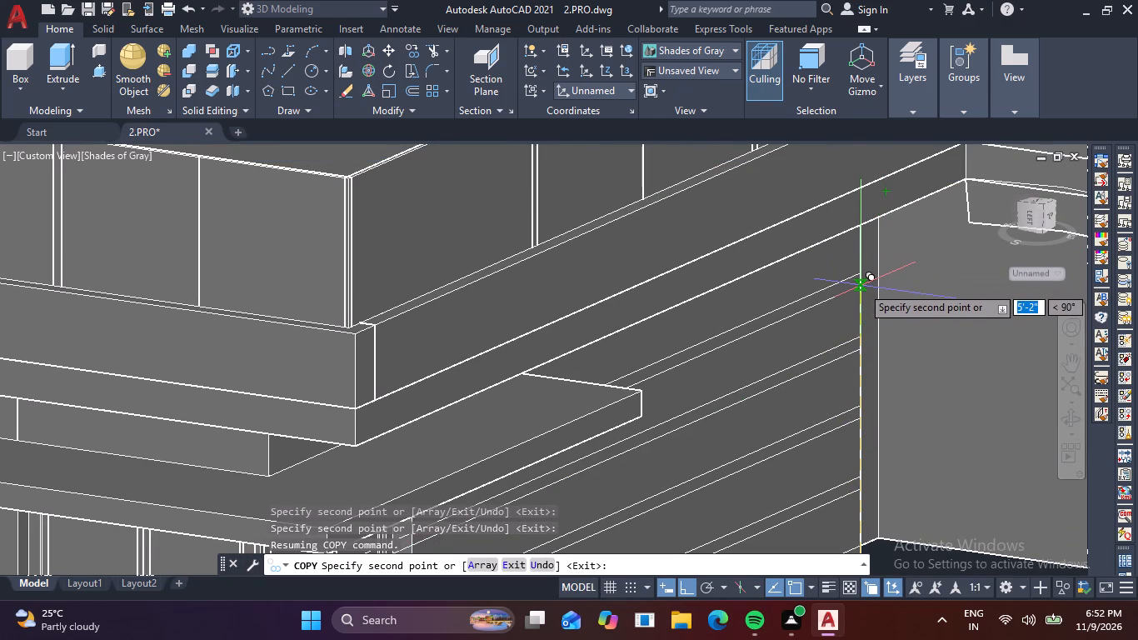
click(861, 286)
key(Escape)
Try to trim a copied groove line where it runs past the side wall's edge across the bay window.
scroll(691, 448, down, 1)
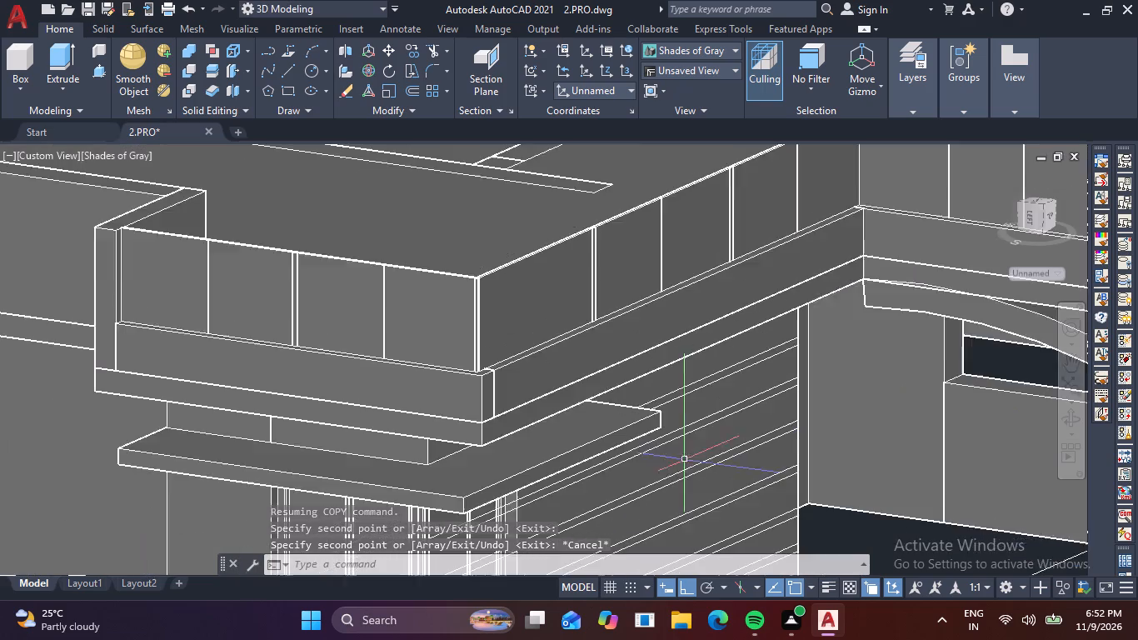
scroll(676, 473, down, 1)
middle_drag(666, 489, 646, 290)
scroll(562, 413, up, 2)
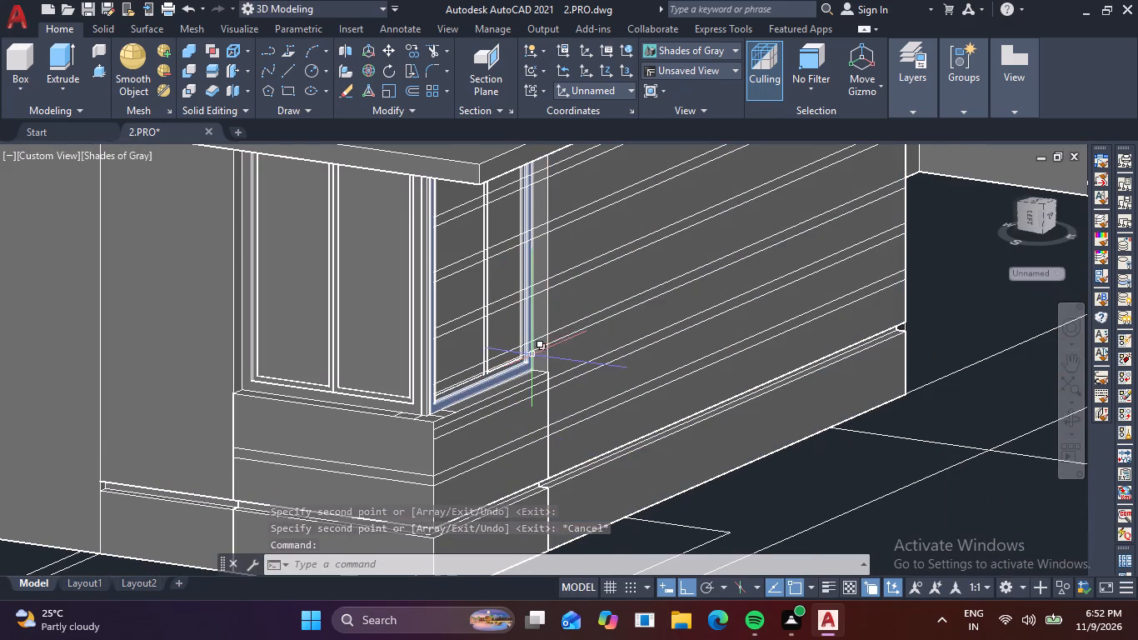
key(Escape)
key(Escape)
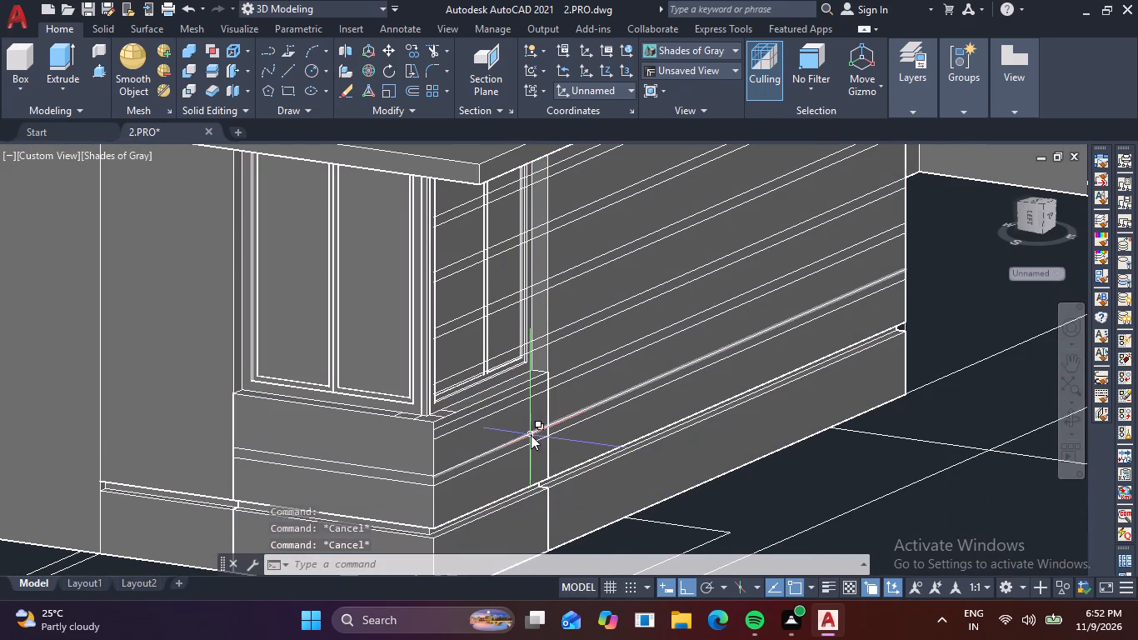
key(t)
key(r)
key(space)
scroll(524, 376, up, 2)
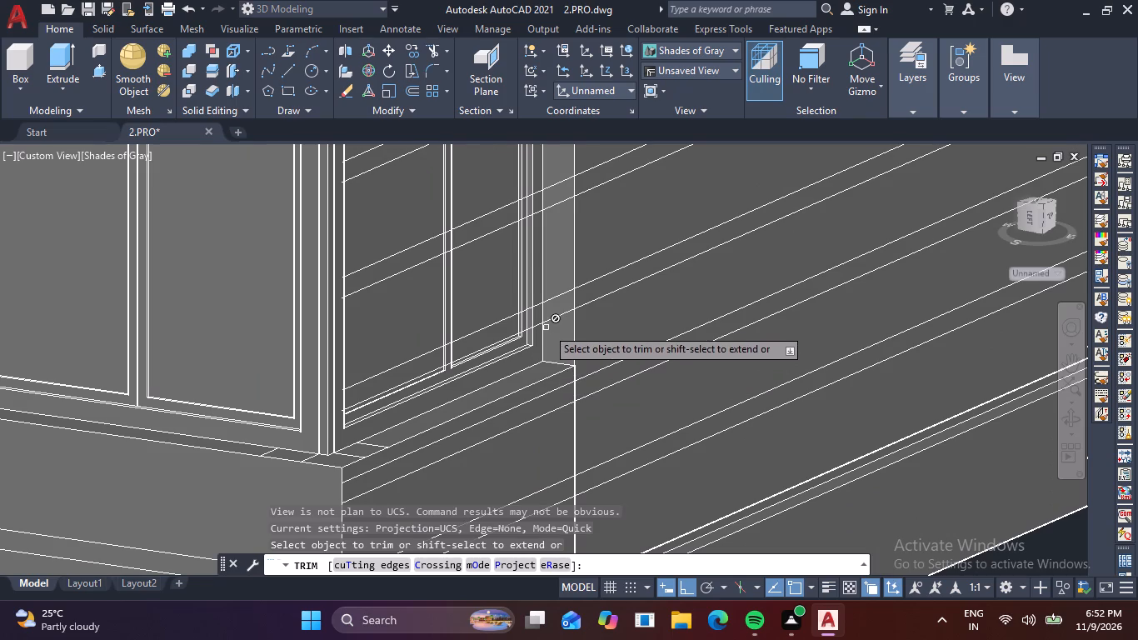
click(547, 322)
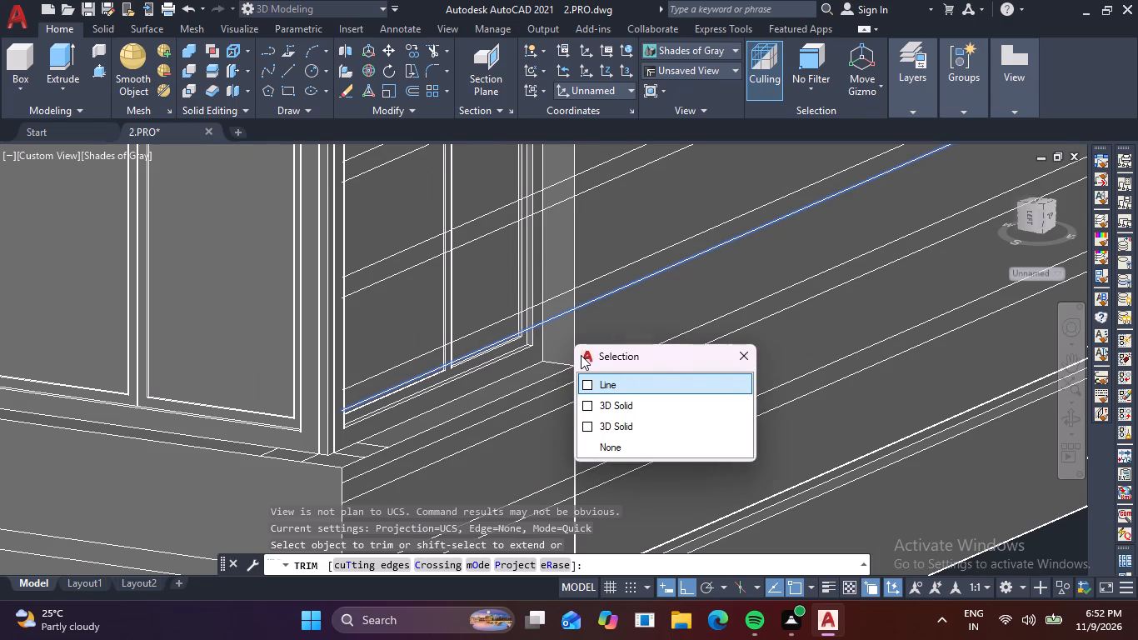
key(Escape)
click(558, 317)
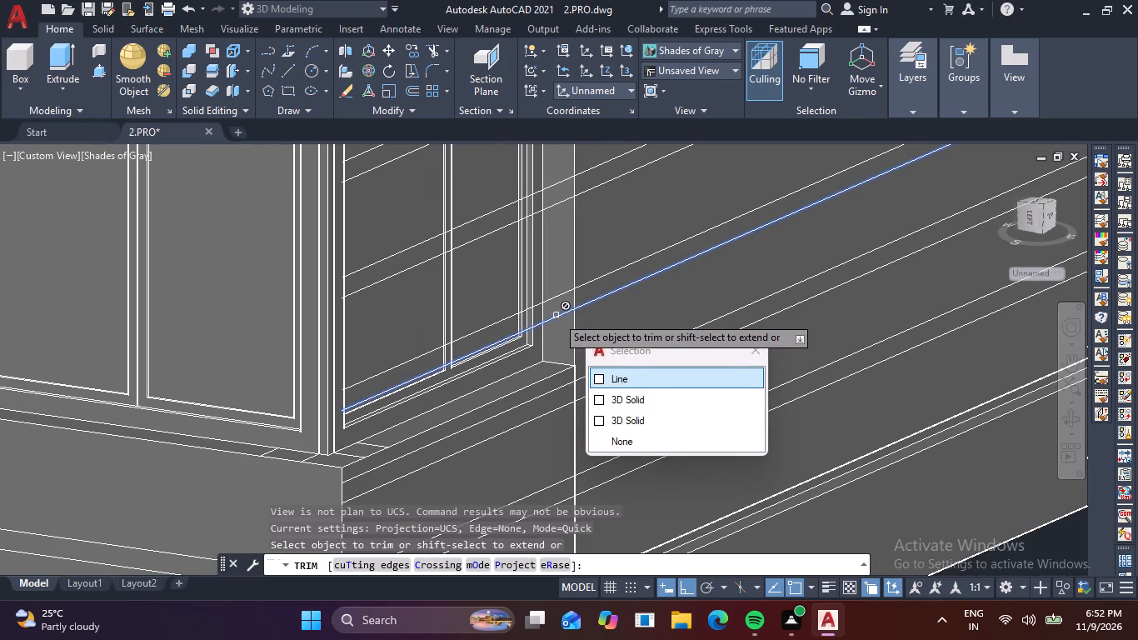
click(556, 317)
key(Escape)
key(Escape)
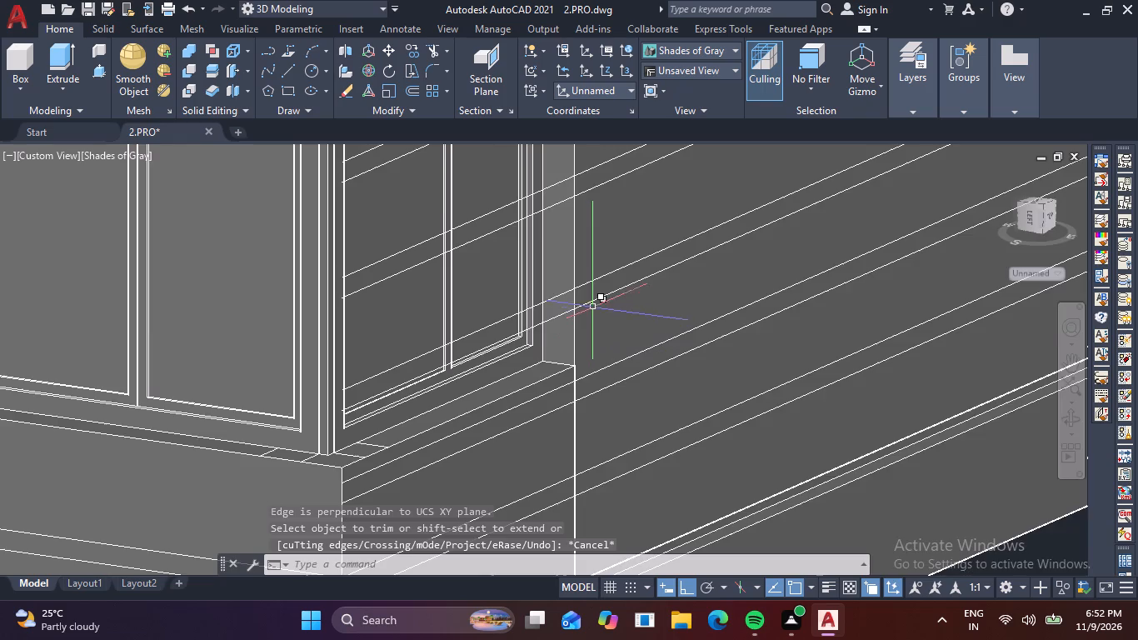
Draw a vertical line along the wall edge beside the bay window, from a copied groove line near the sill up to the window head.
scroll(593, 307, up, 1)
text(l)
key(space)
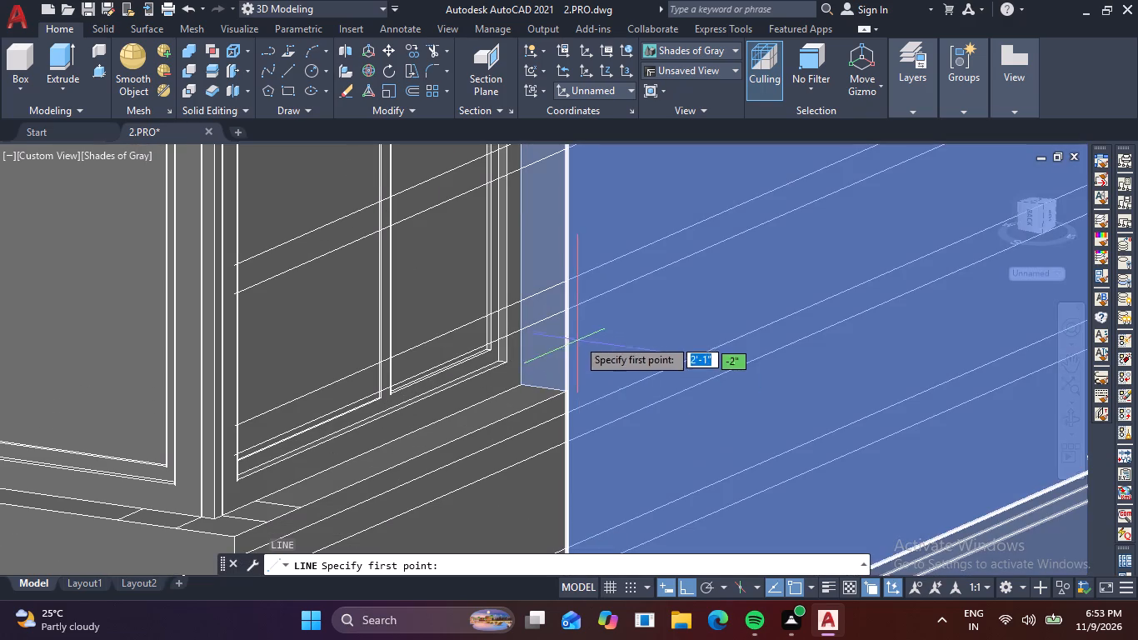
click(567, 312)
middle_drag(559, 233, 568, 256)
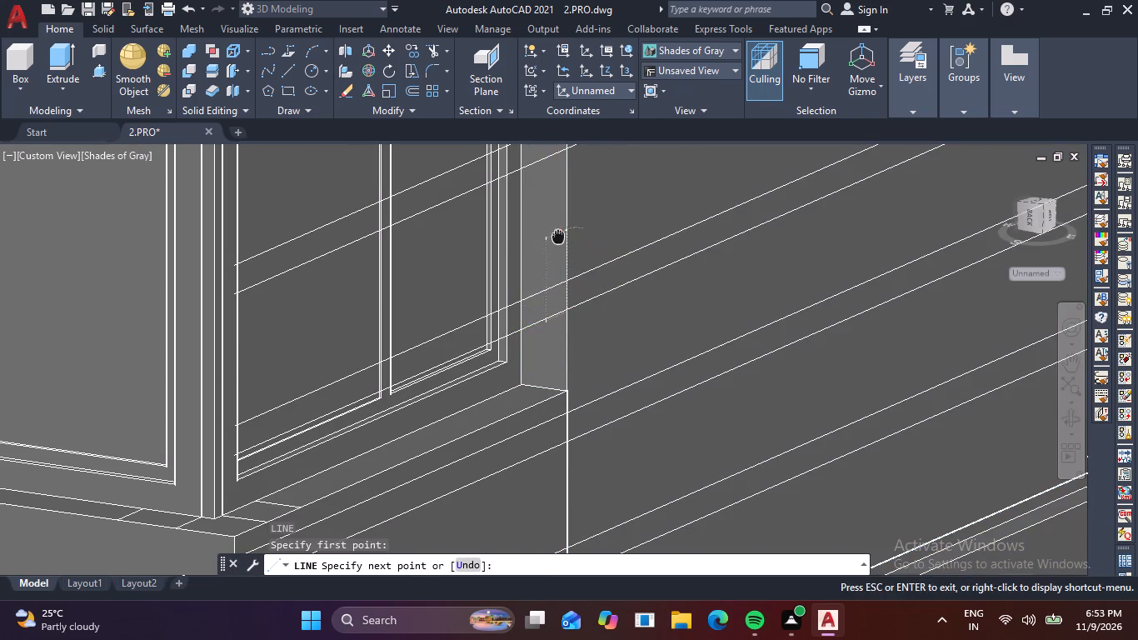
middle_drag(568, 256, 579, 539)
middle_drag(593, 322, 618, 560)
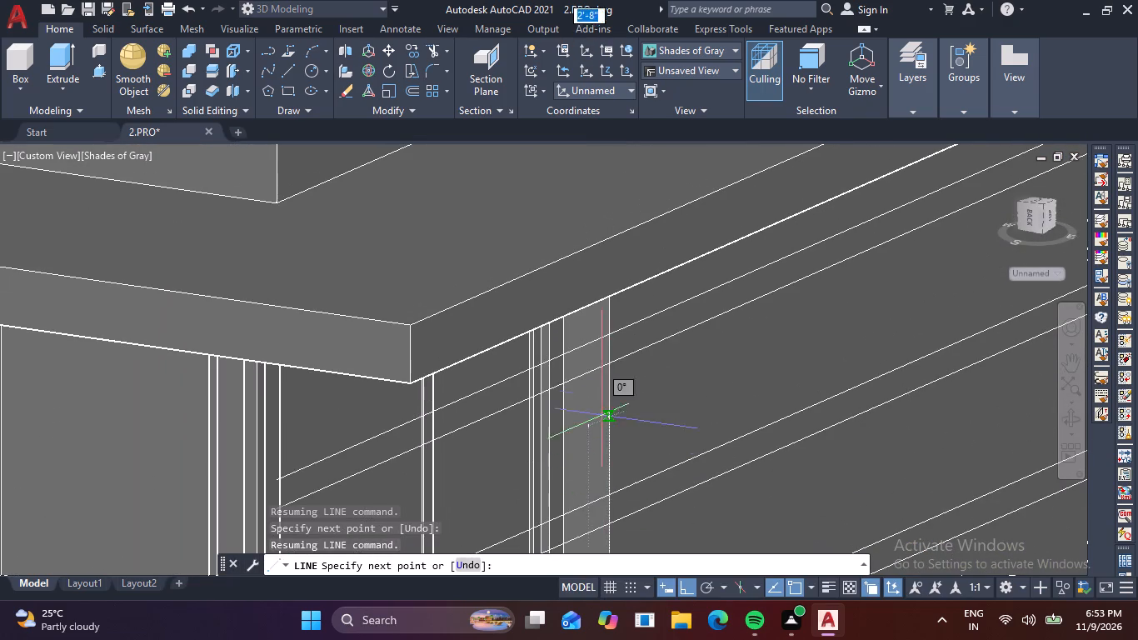
middle_drag(607, 350, 622, 386)
shift+middle_drag(619, 398, 616, 371)
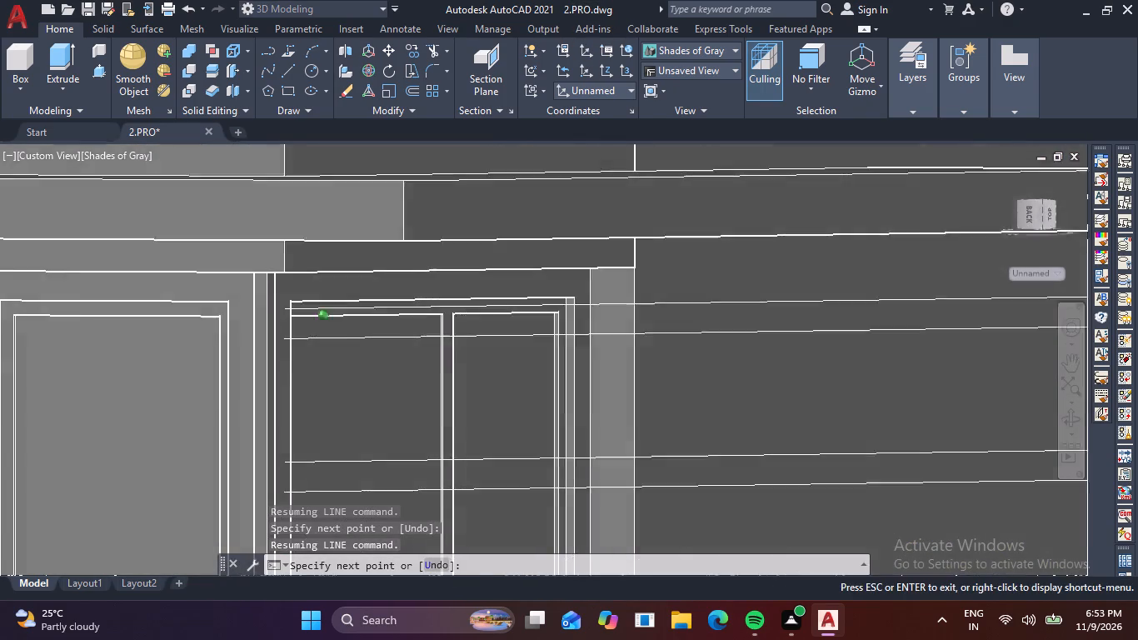
shift+middle_drag(616, 371, 616, 367)
click(631, 281)
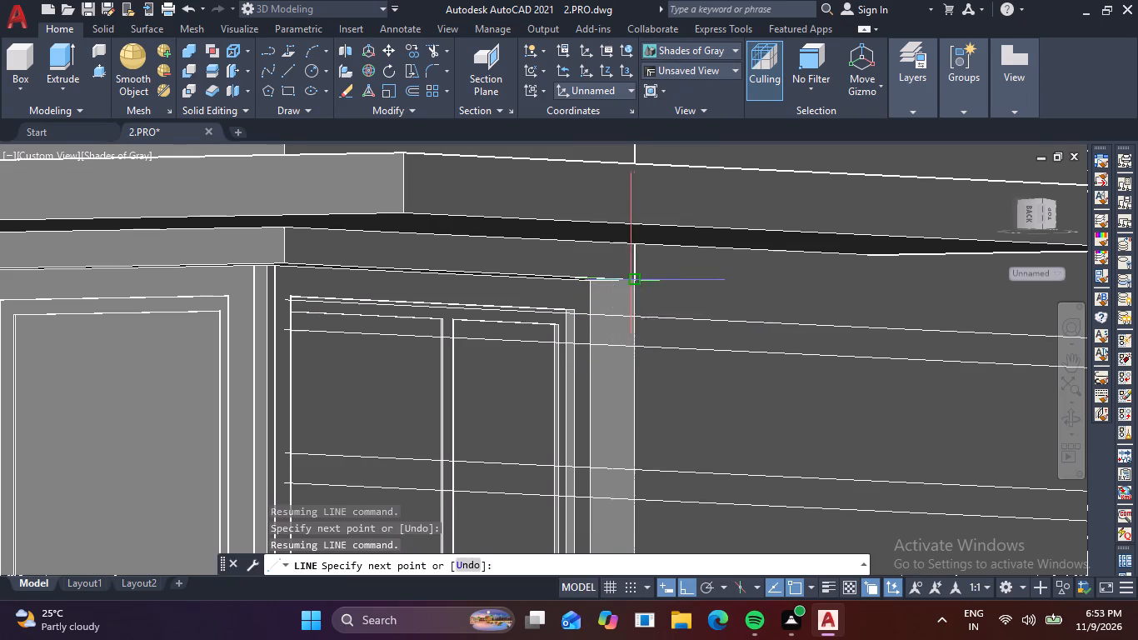
key(Escape)
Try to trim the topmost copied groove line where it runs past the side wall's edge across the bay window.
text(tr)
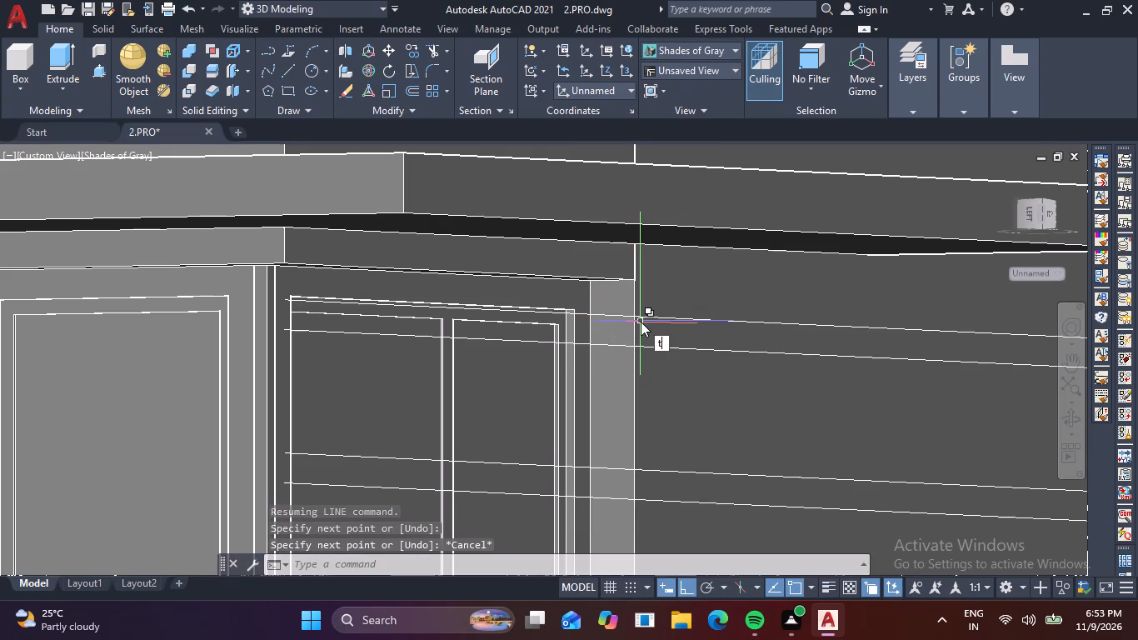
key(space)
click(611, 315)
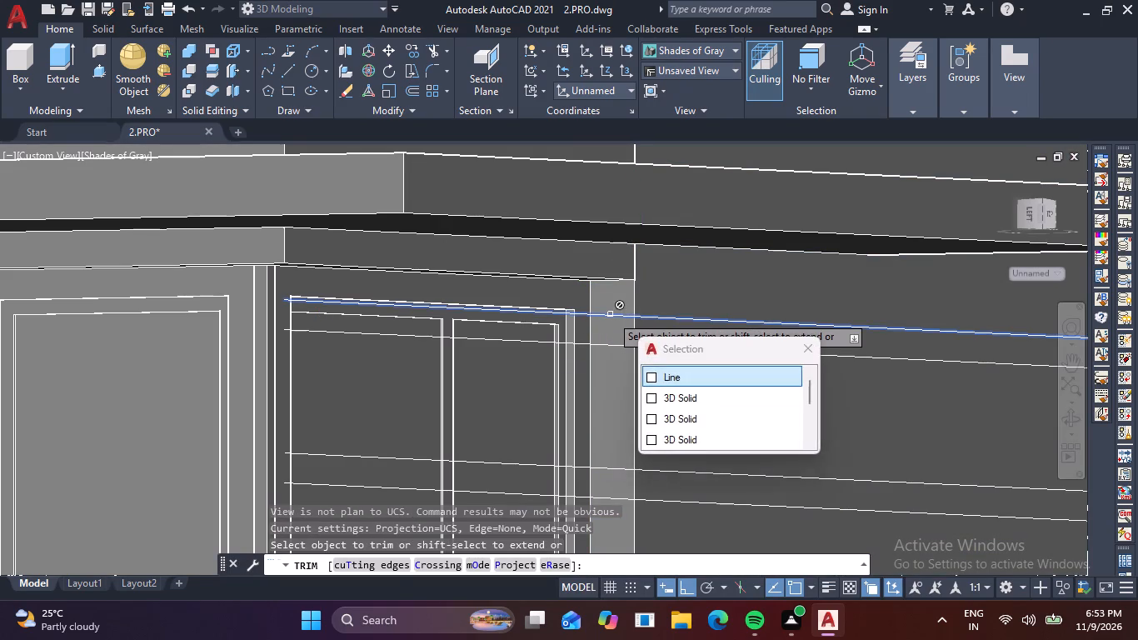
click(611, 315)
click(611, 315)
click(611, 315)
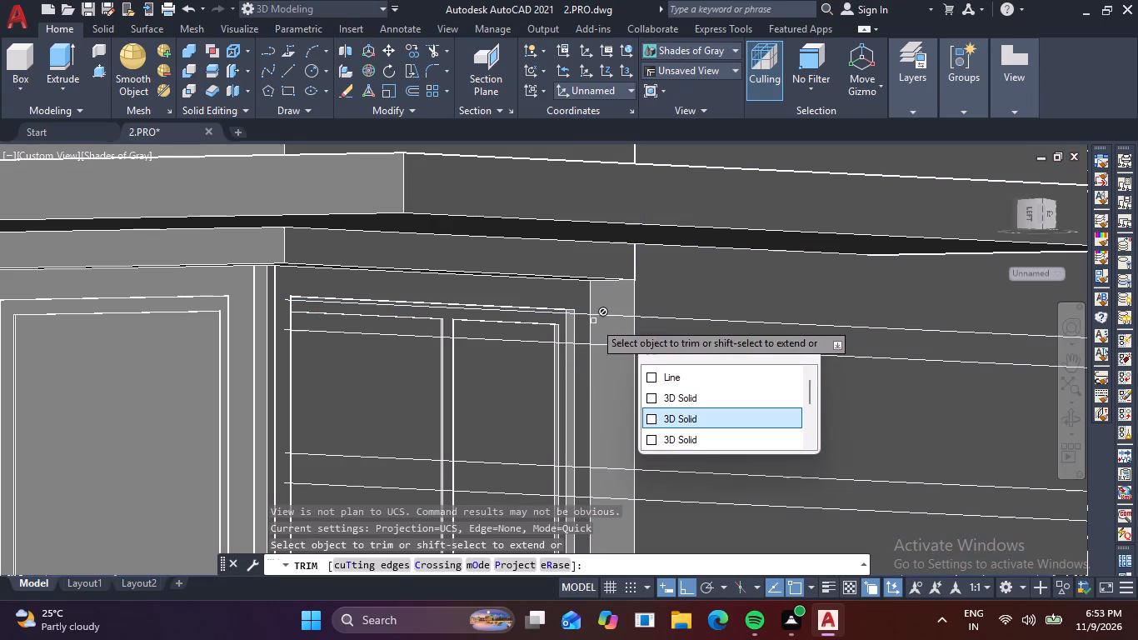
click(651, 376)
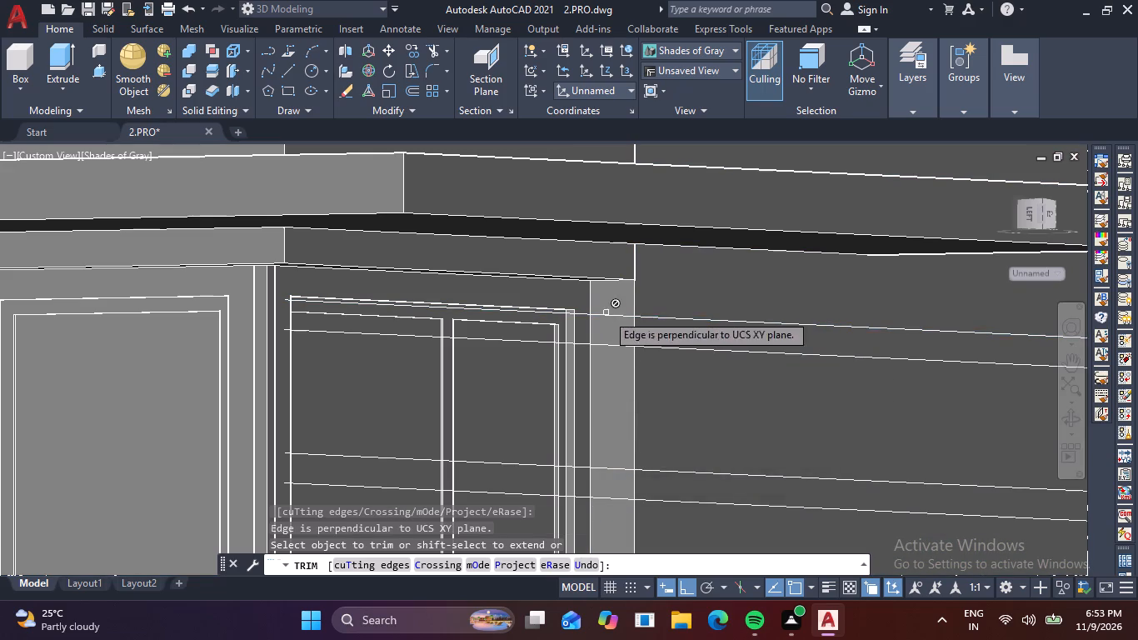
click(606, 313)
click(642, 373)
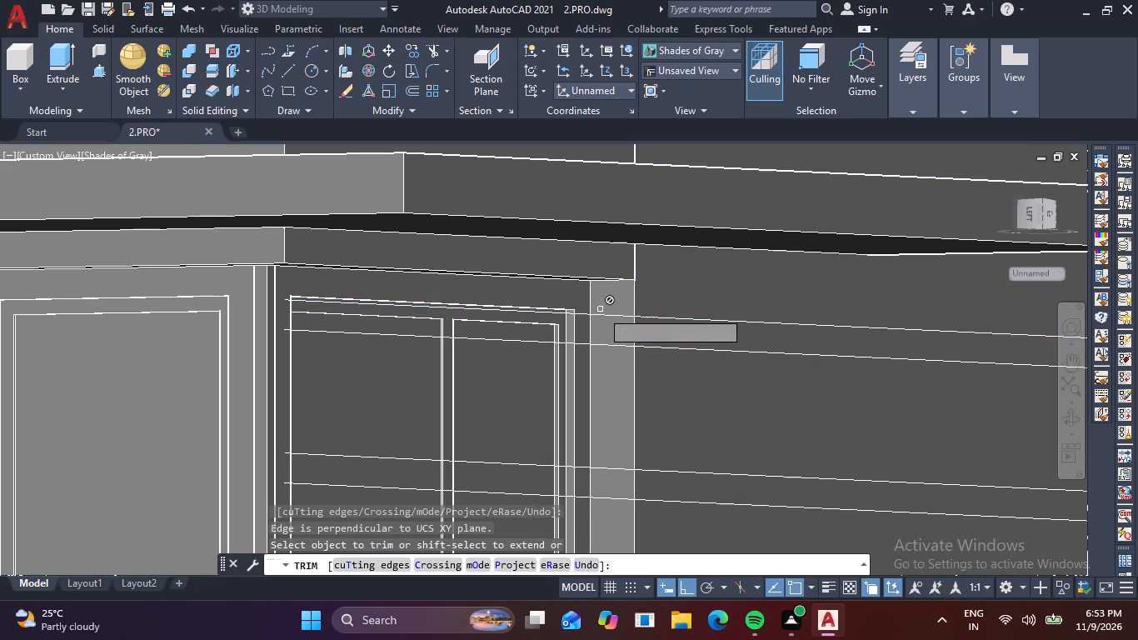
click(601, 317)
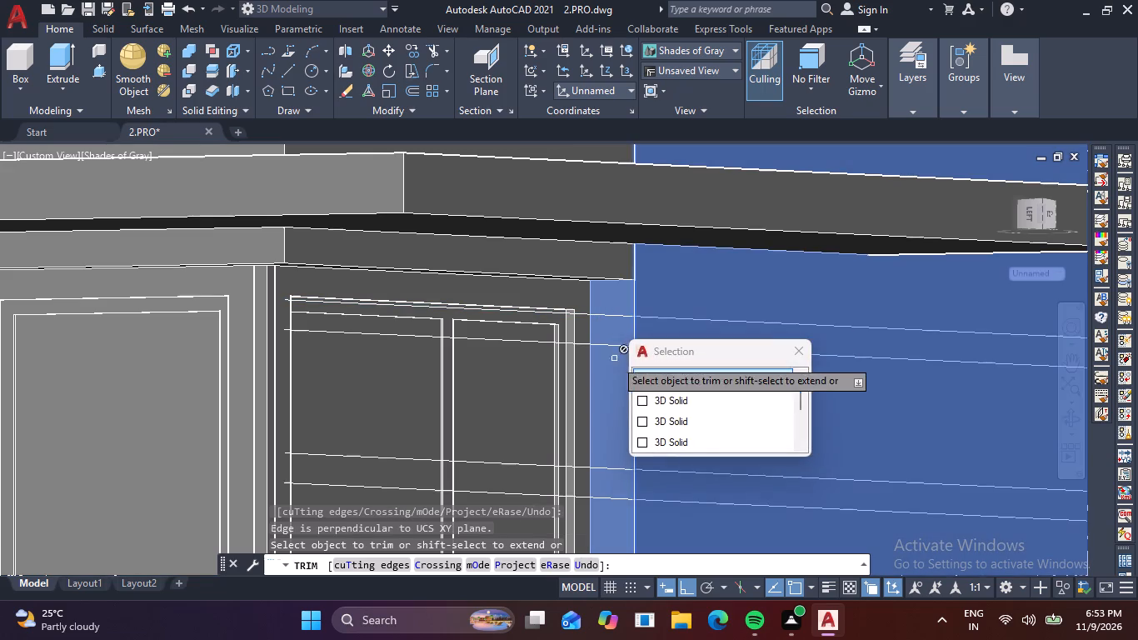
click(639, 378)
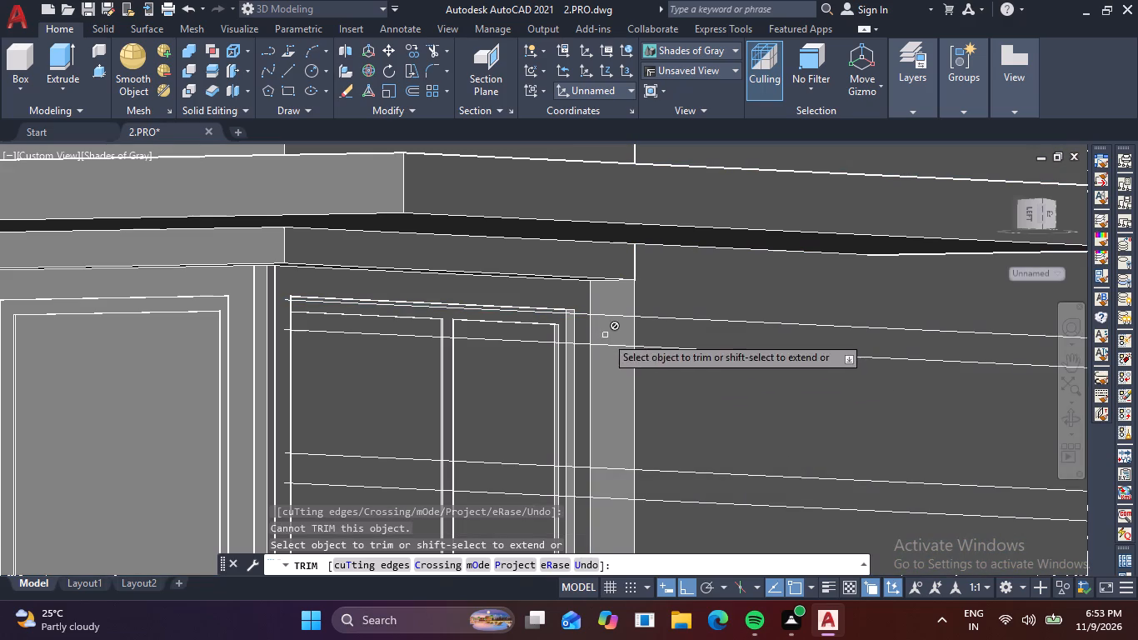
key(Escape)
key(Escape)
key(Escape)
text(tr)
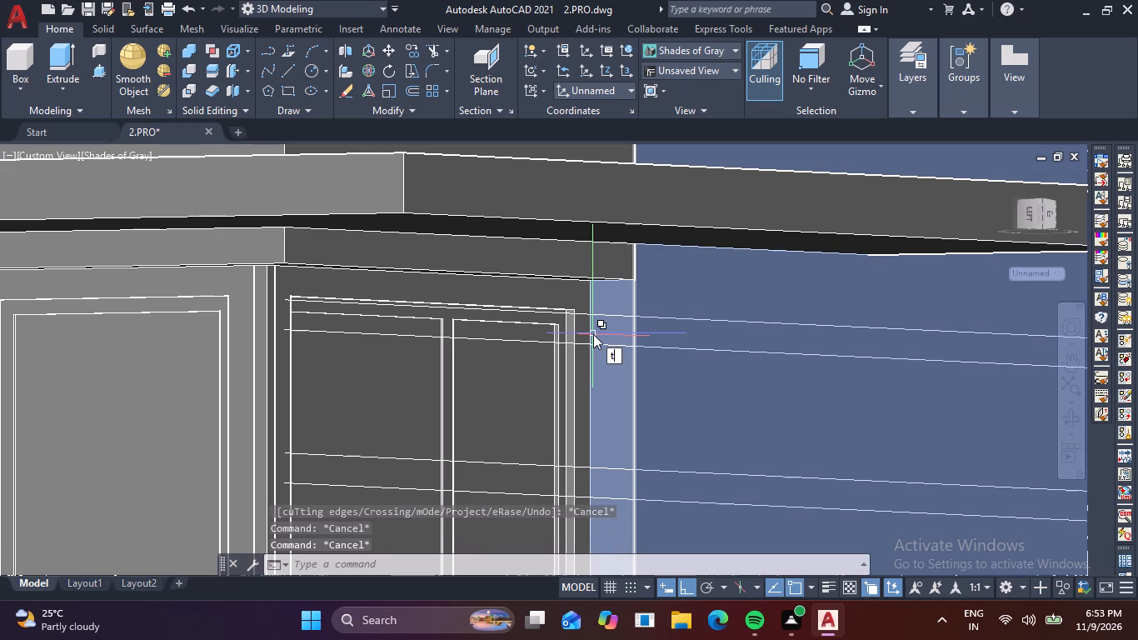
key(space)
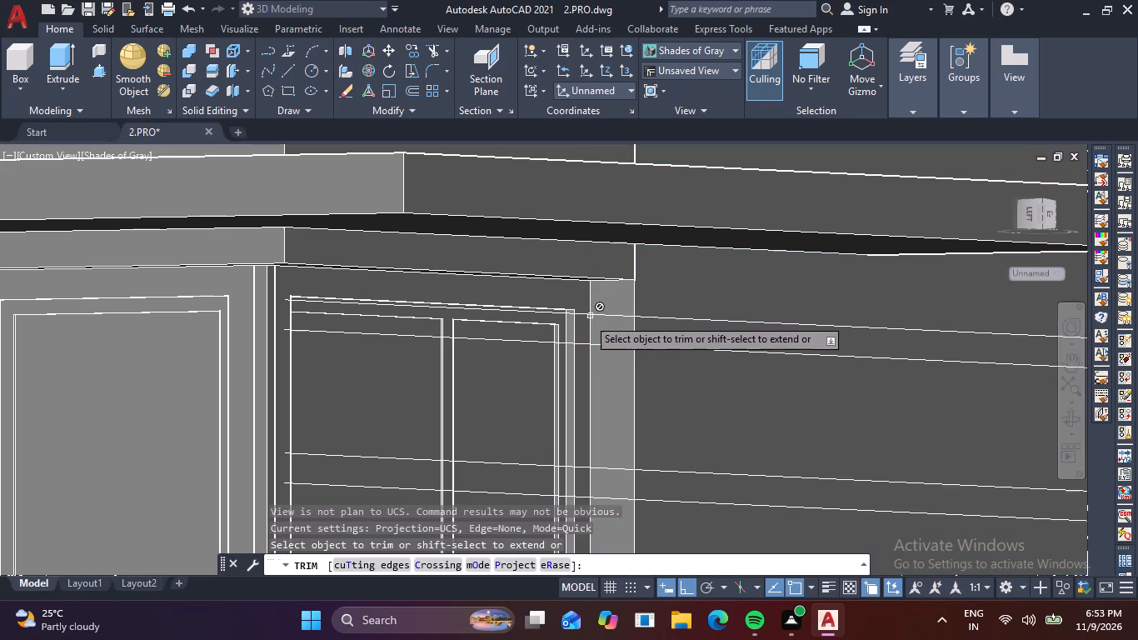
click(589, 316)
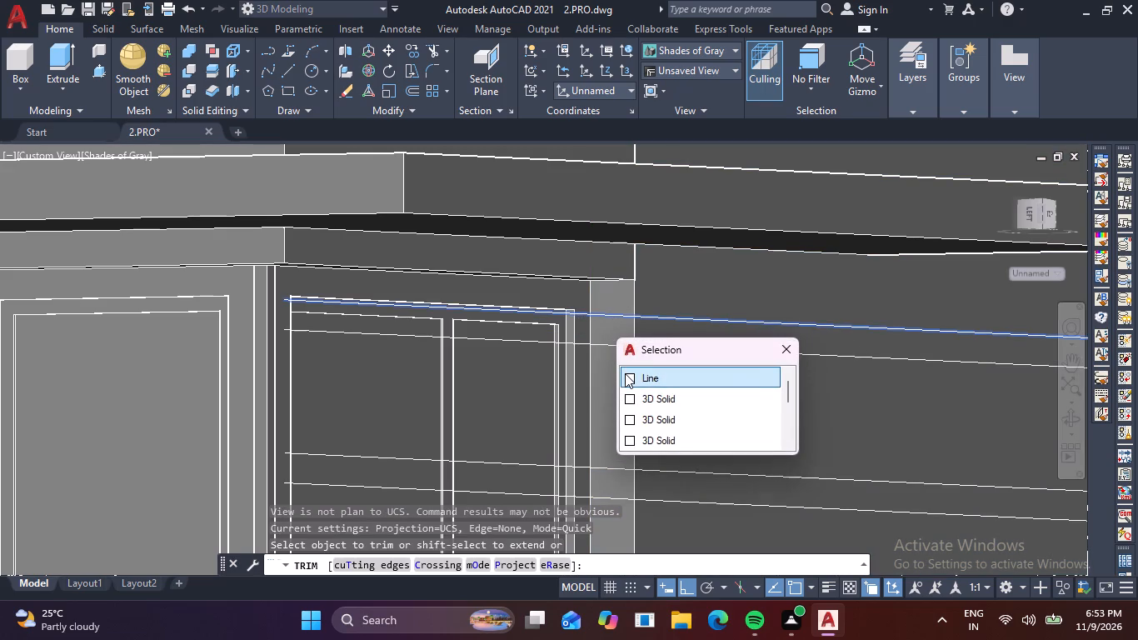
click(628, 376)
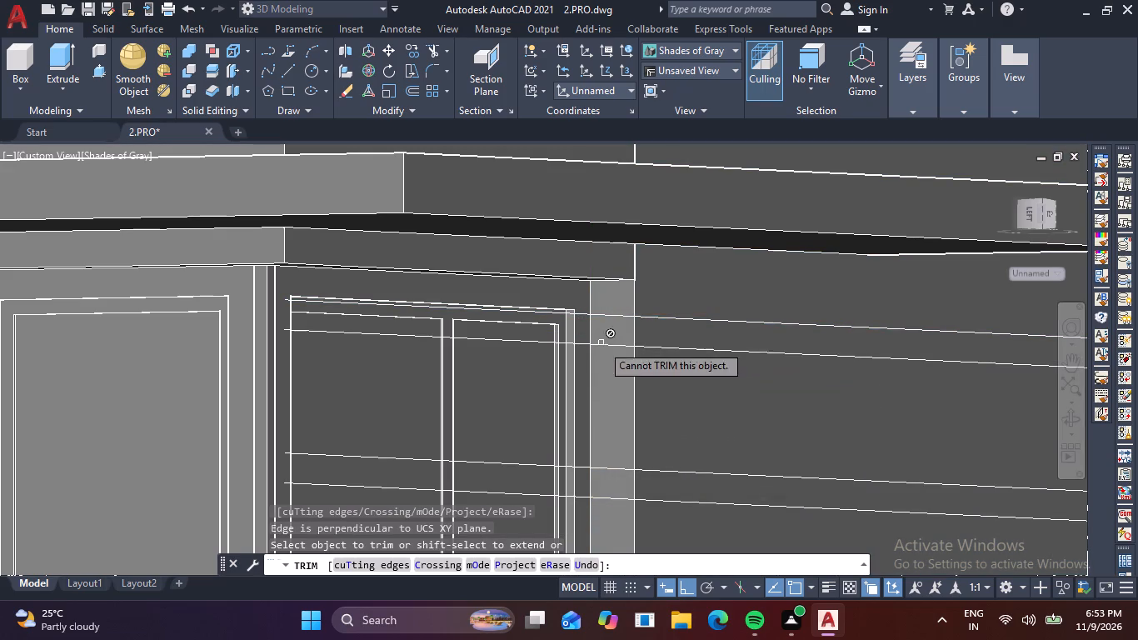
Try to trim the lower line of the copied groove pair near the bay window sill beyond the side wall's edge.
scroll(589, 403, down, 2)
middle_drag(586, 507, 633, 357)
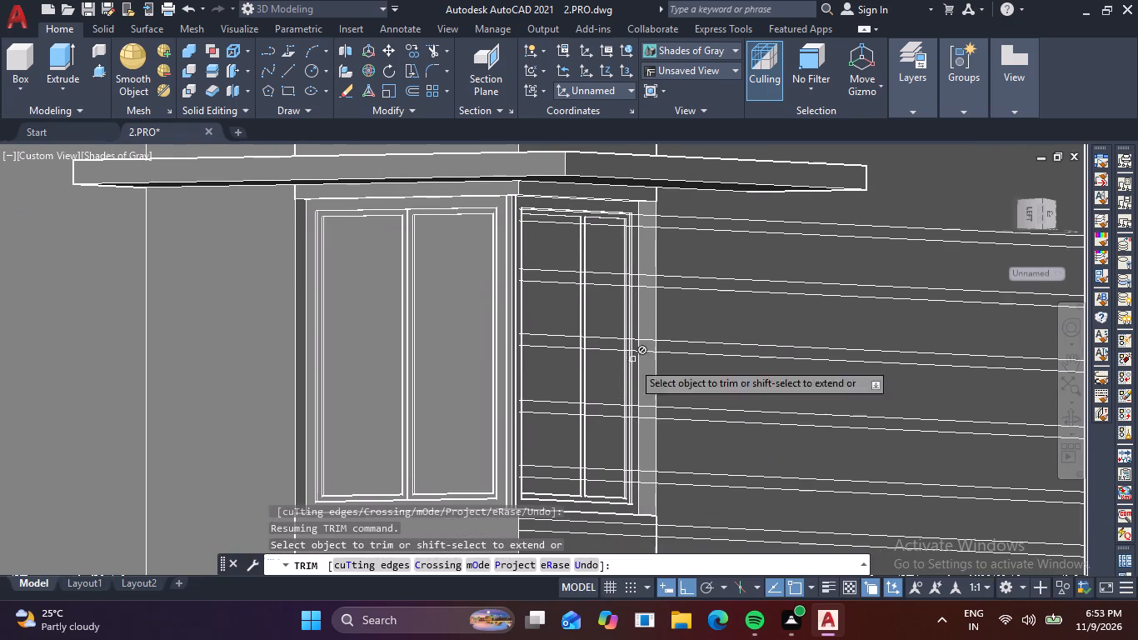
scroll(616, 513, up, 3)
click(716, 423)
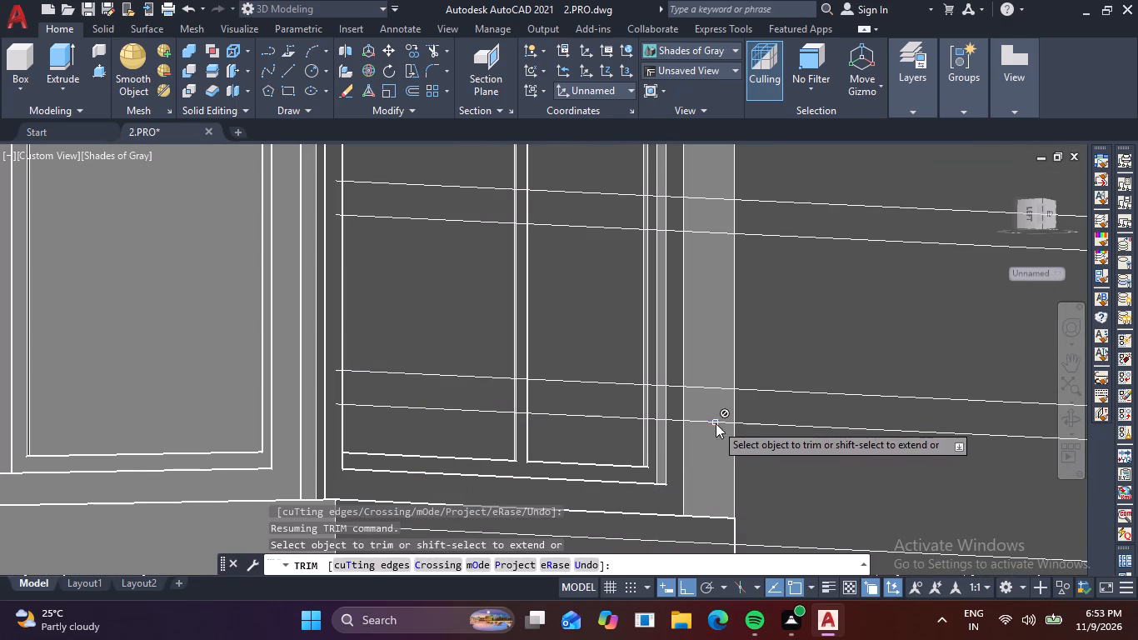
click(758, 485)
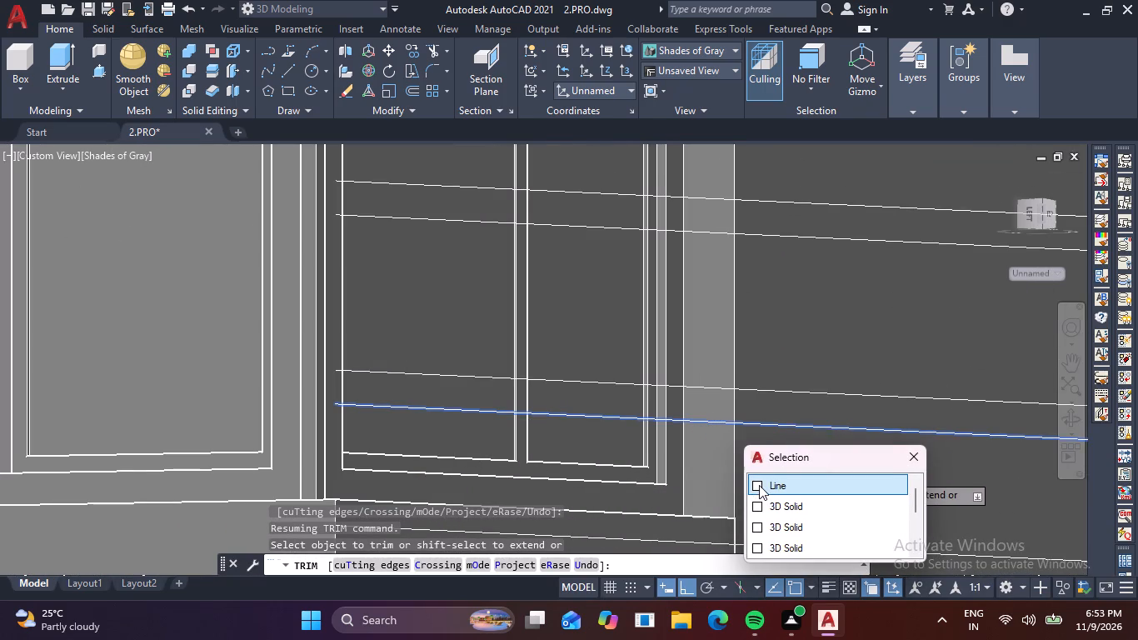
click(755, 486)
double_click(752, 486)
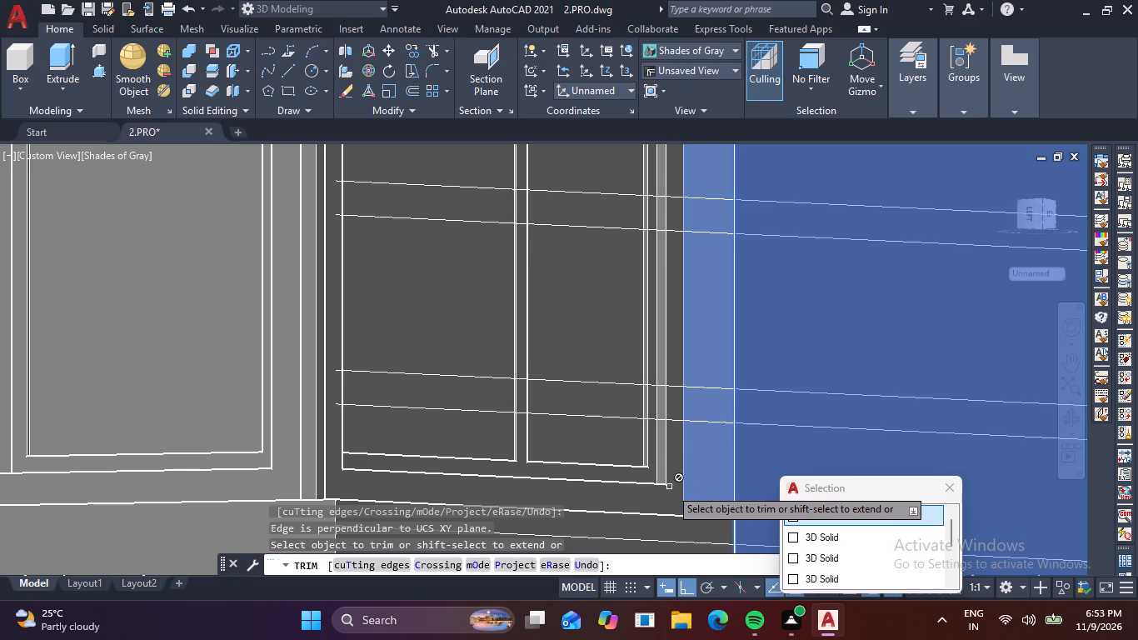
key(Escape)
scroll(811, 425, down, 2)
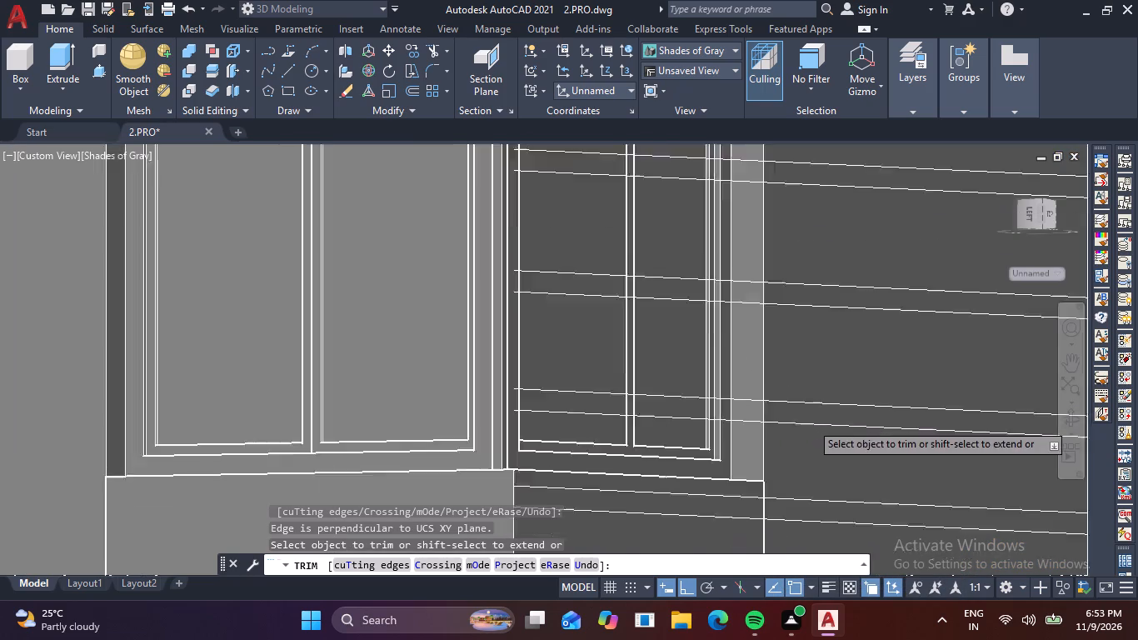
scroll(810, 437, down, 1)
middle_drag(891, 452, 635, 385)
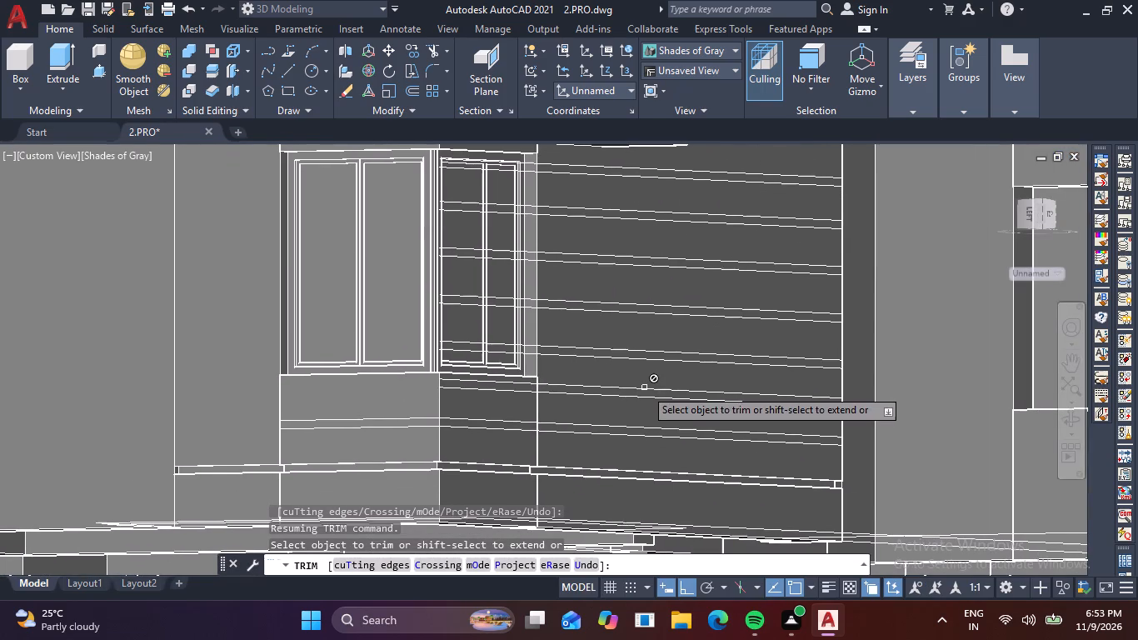
Undo the trim attempts, the vertical edge line and the copied groove lines, back to the single original line pair on the side wall.
key(ctrl+z)
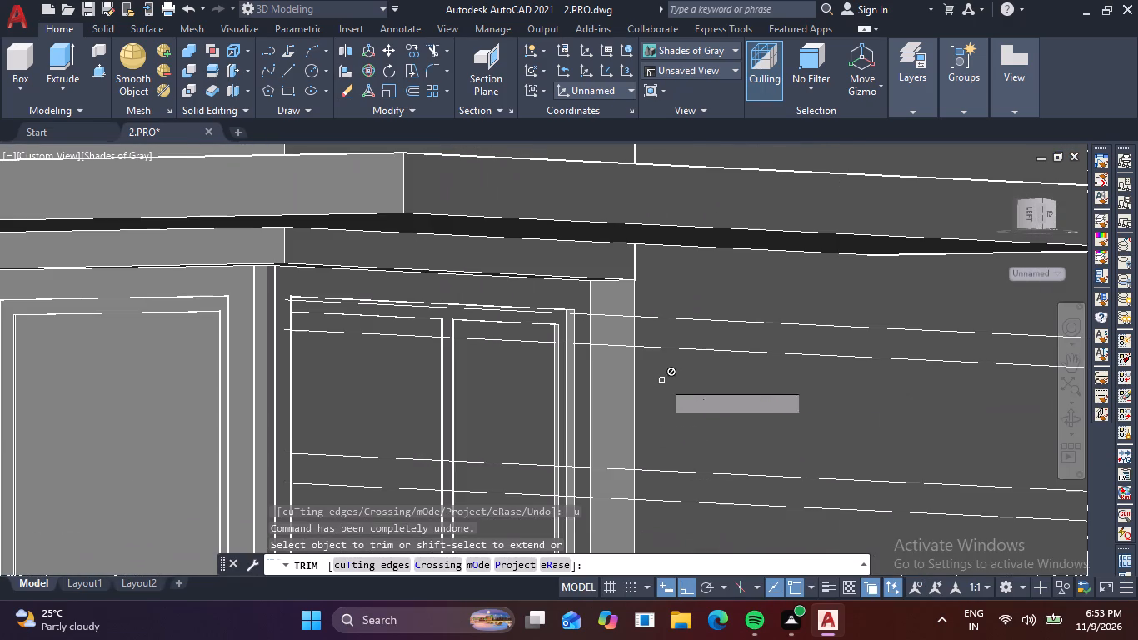
key(ctrl+z)
key(ctrl+z)
key(ctrl+z)
key(ctrl+z)
key(ctrl+z)
key(ctrl+z)
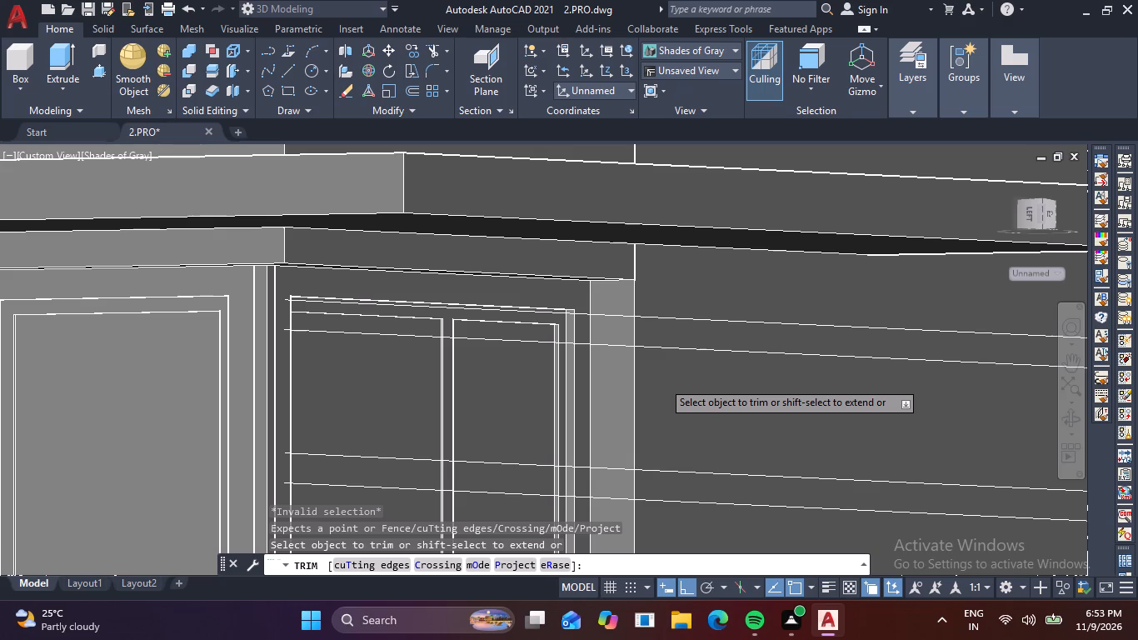
key(ctrl+z)
key(ctrl+z)
key(ctrl+Escape)
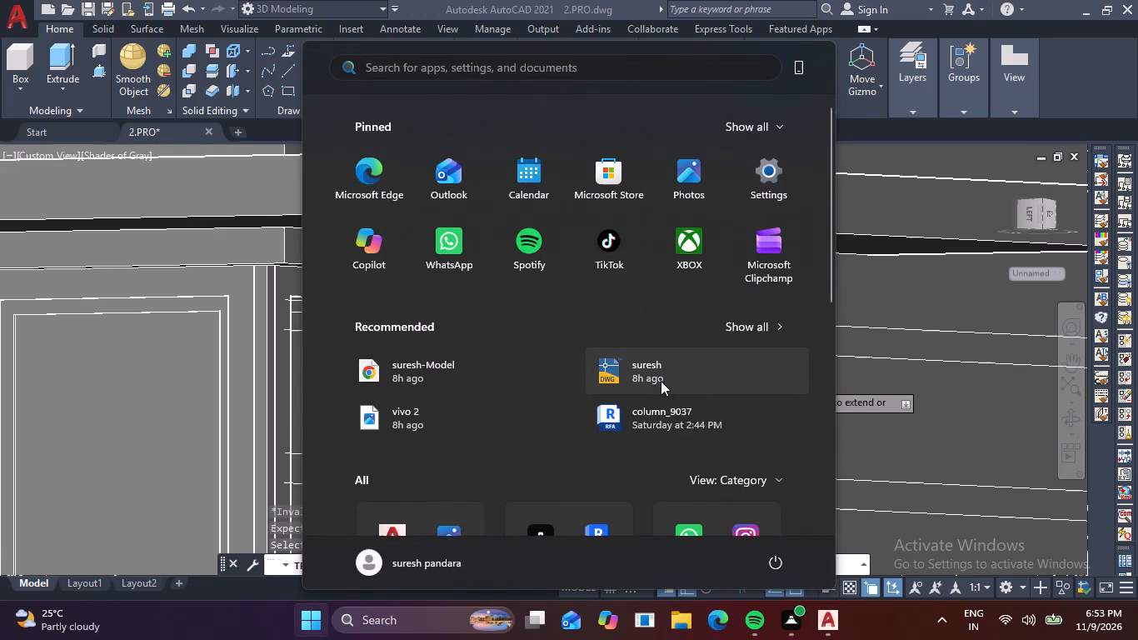
key(Escape)
key(ctrl+z)
key(ctrl+z)
key(ctrl+z)
key(ctrl+z)
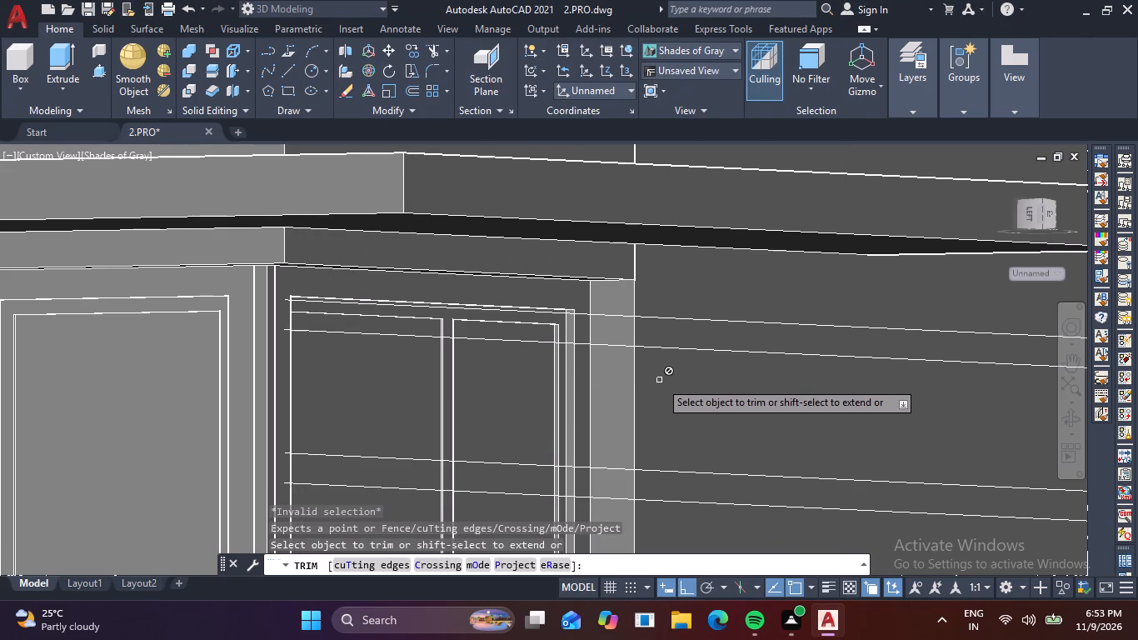
key(ctrl+z)
key(Escape)
key(Escape)
key(Escape)
key(ctrl+z)
key(ctrl+z)
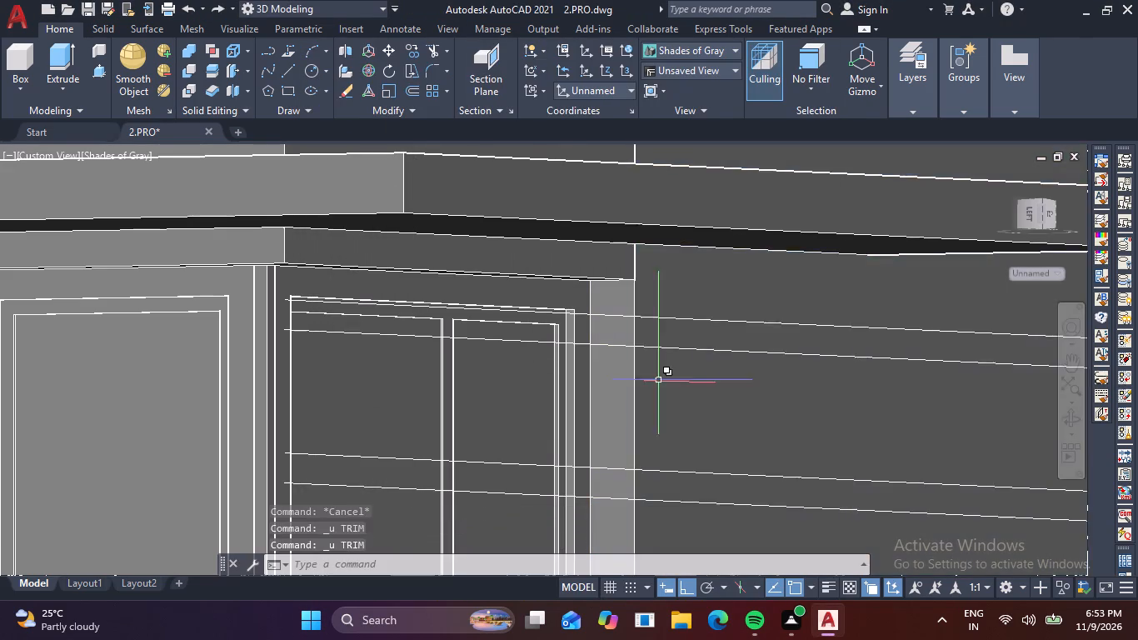
key(ctrl+z)
key(ctrl+z)
key(ctrl+z)
key(ctrl+z)
key(ctrl+z)
key(ctrl+z)
key(ctrl+z)
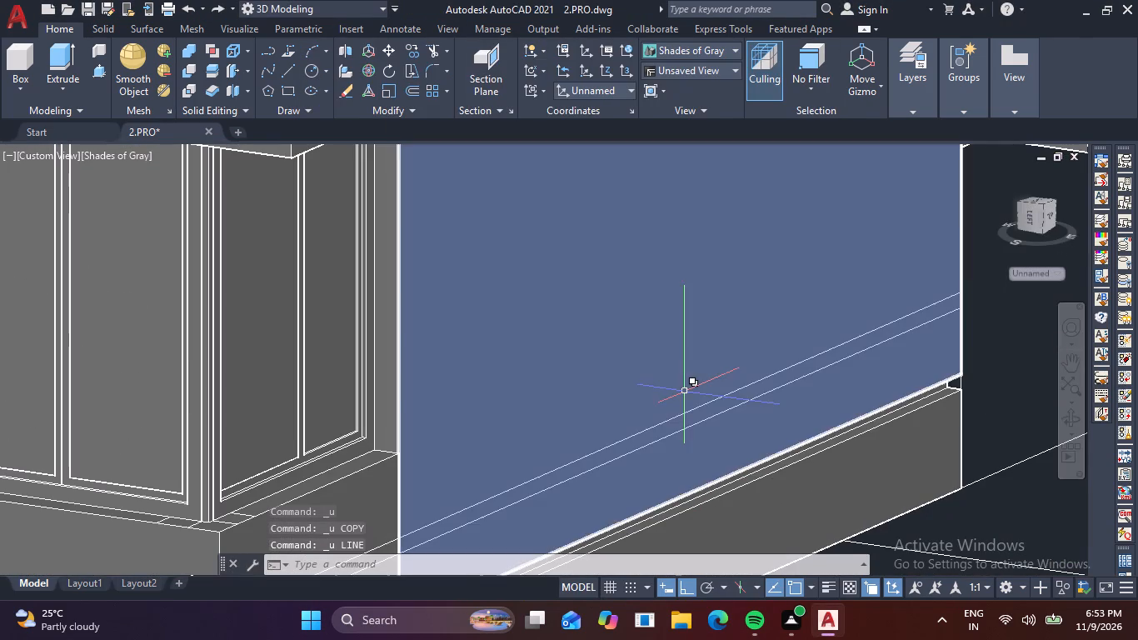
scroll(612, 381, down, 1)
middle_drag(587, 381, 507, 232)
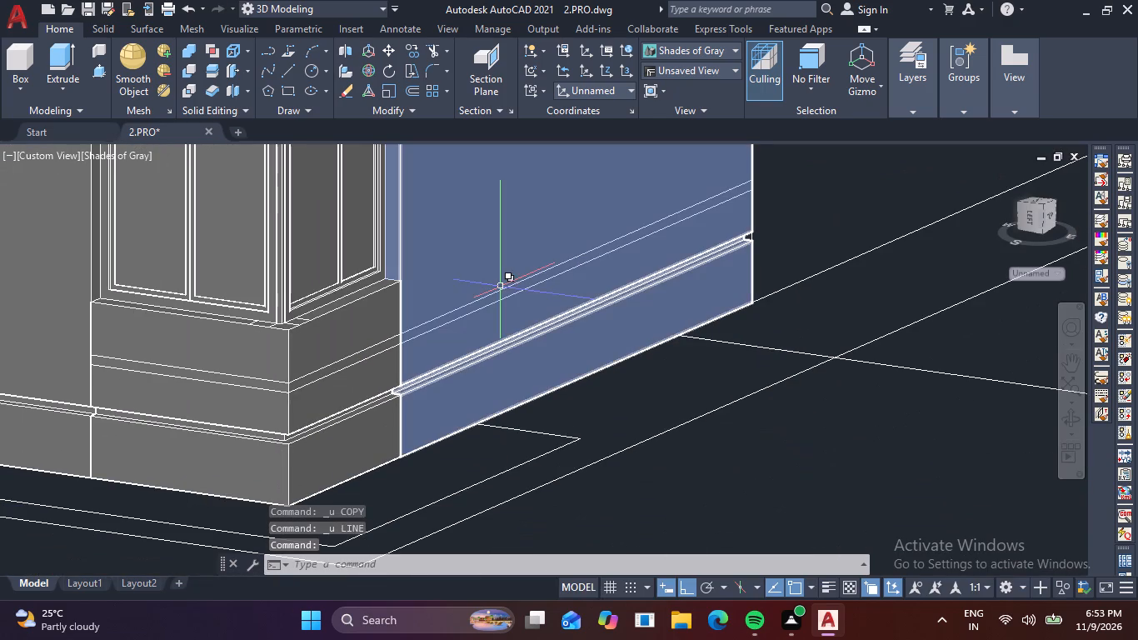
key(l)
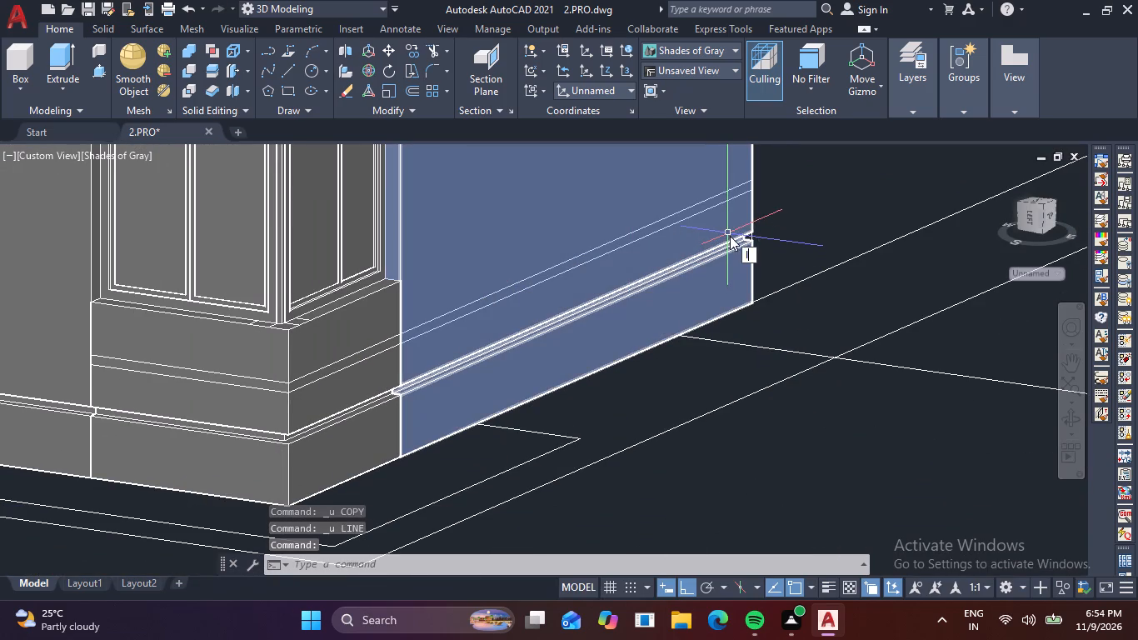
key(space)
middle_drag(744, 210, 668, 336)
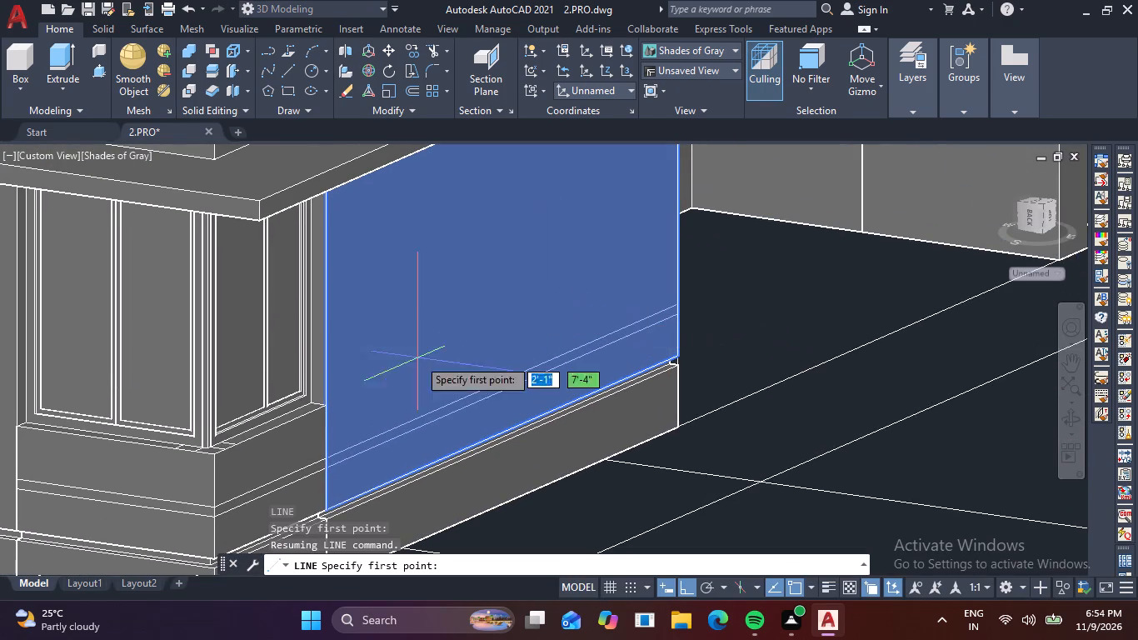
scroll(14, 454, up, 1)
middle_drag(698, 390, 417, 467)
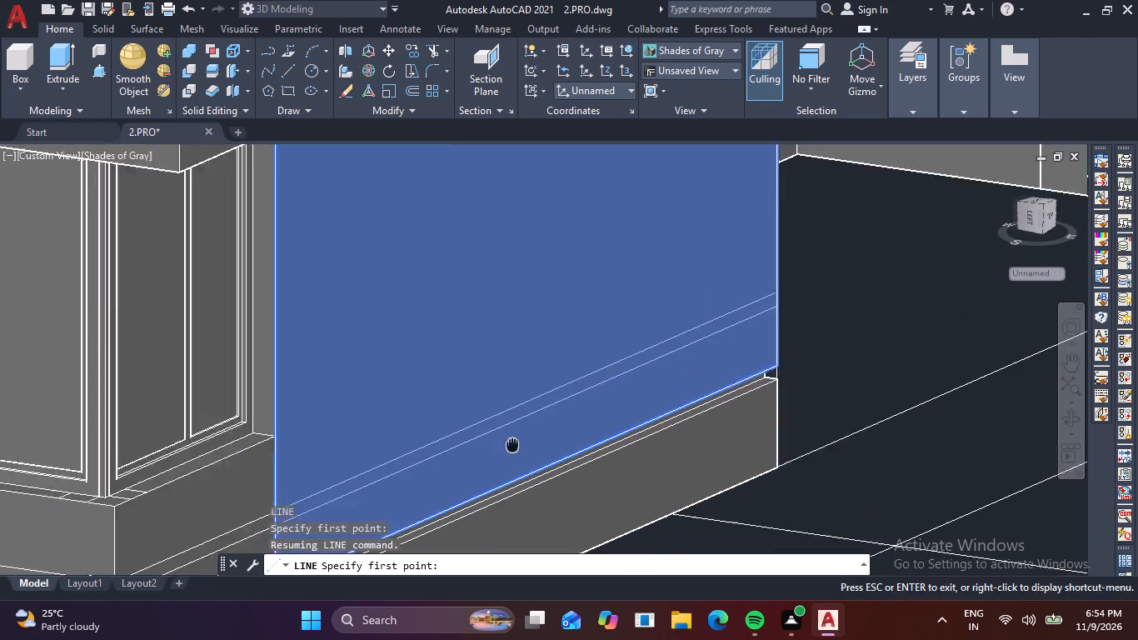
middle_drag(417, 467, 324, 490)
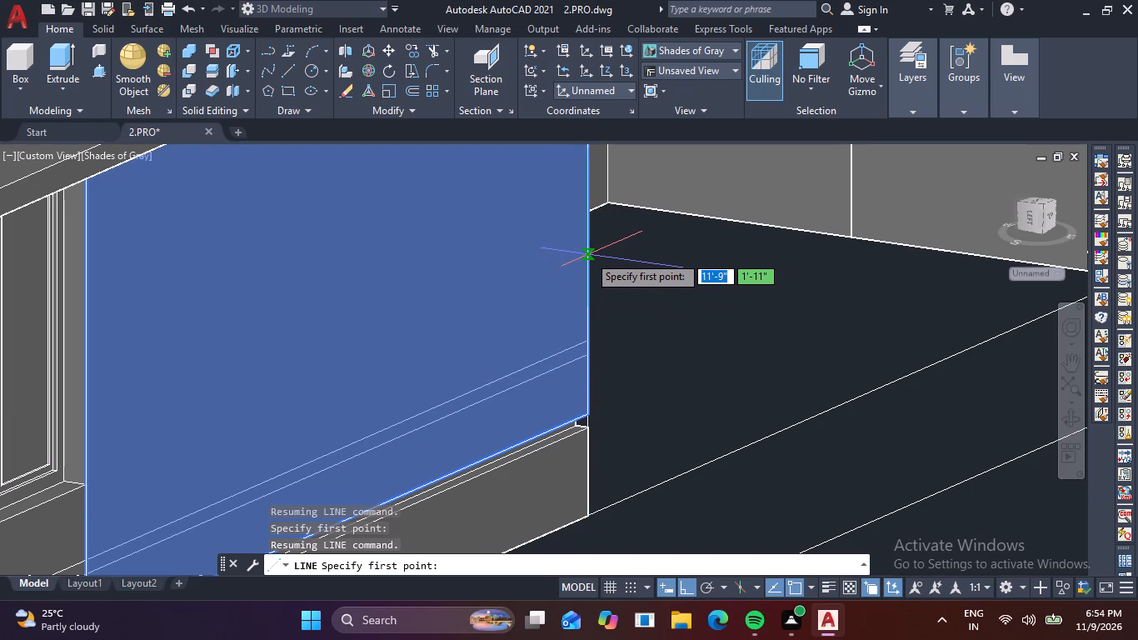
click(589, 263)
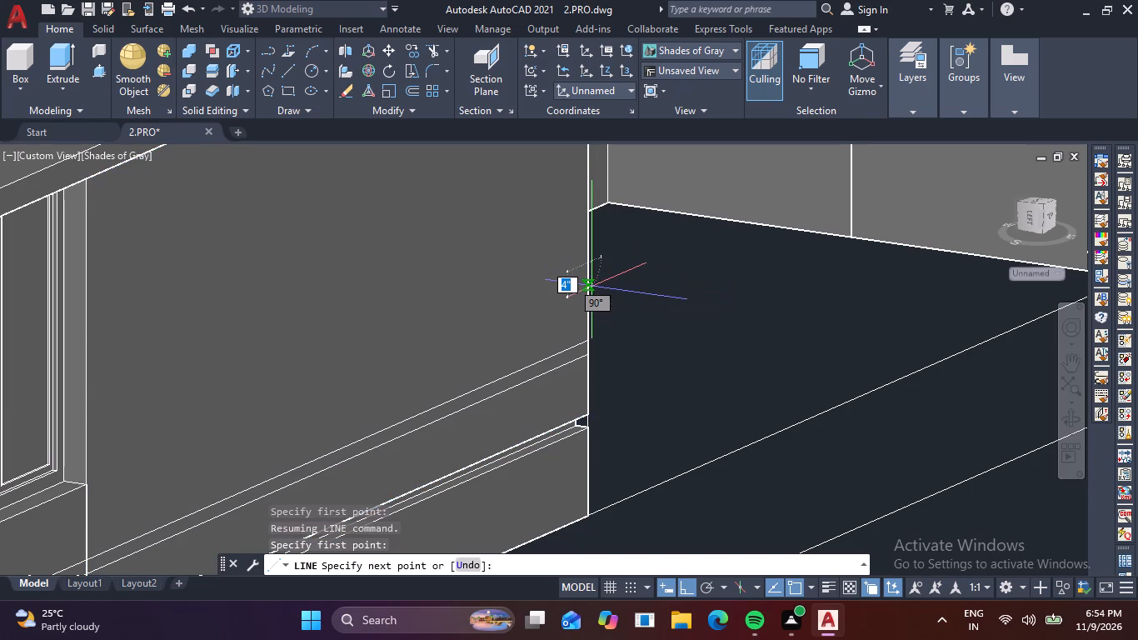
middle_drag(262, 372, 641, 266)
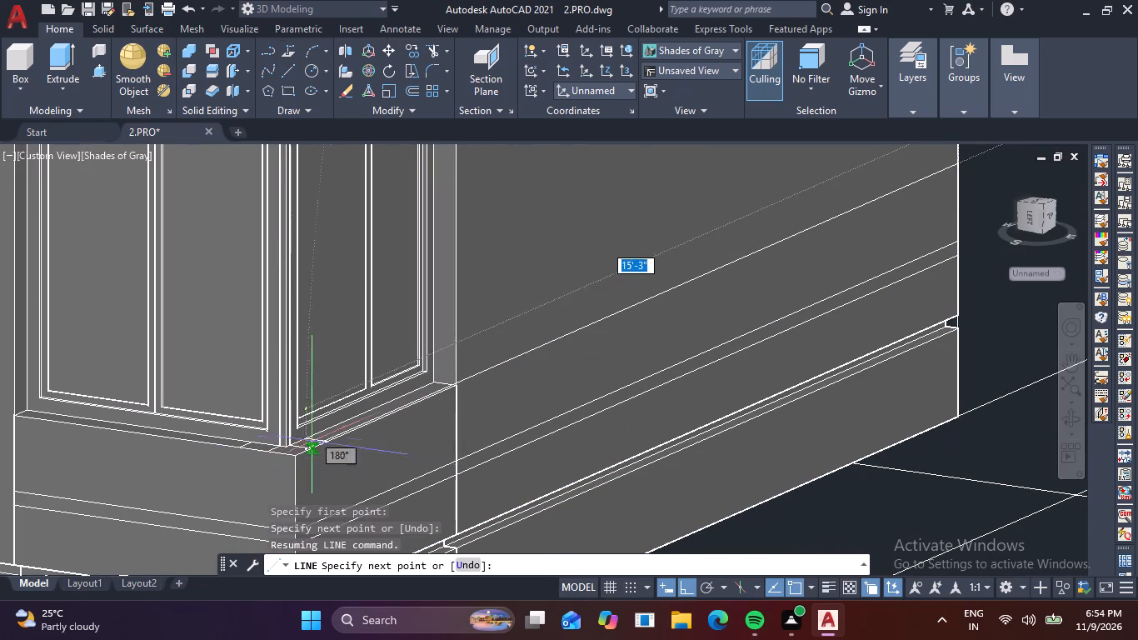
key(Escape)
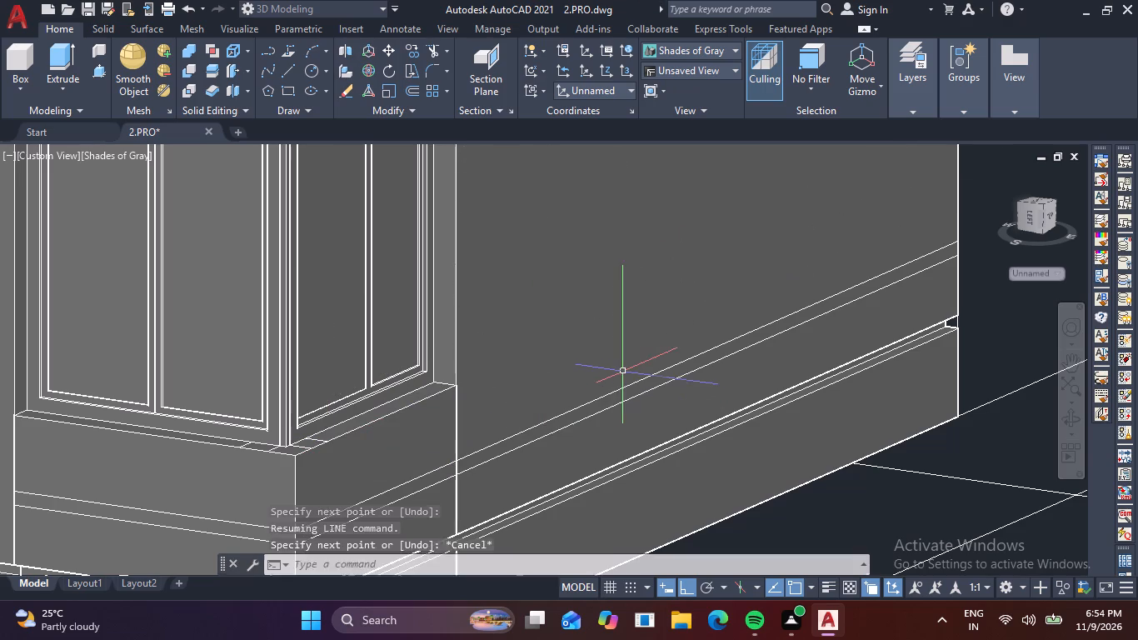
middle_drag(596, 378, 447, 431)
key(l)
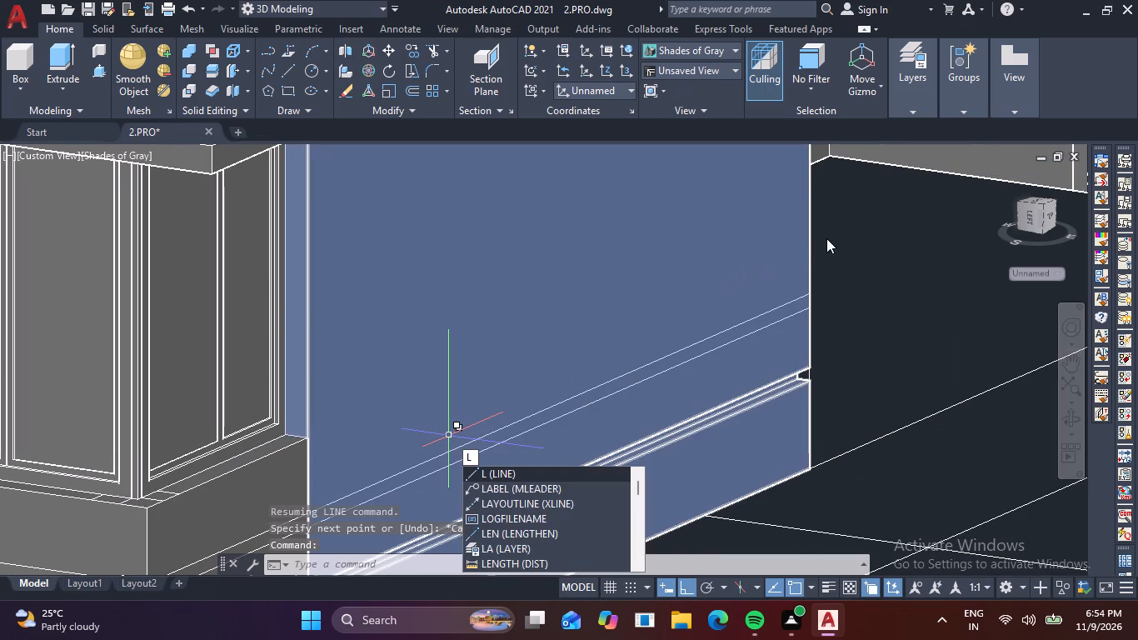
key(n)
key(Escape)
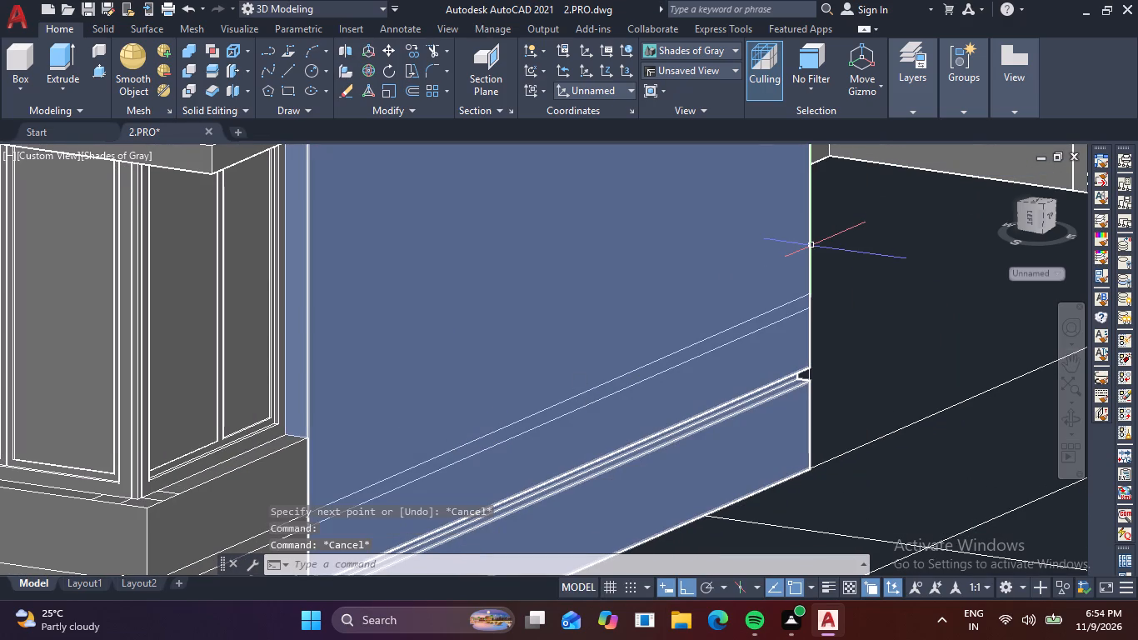
Draw a horizontal groove line above the existing pair, from the side wall's far edge to the bay window base corner and across its front face.
key(l)
key(space)
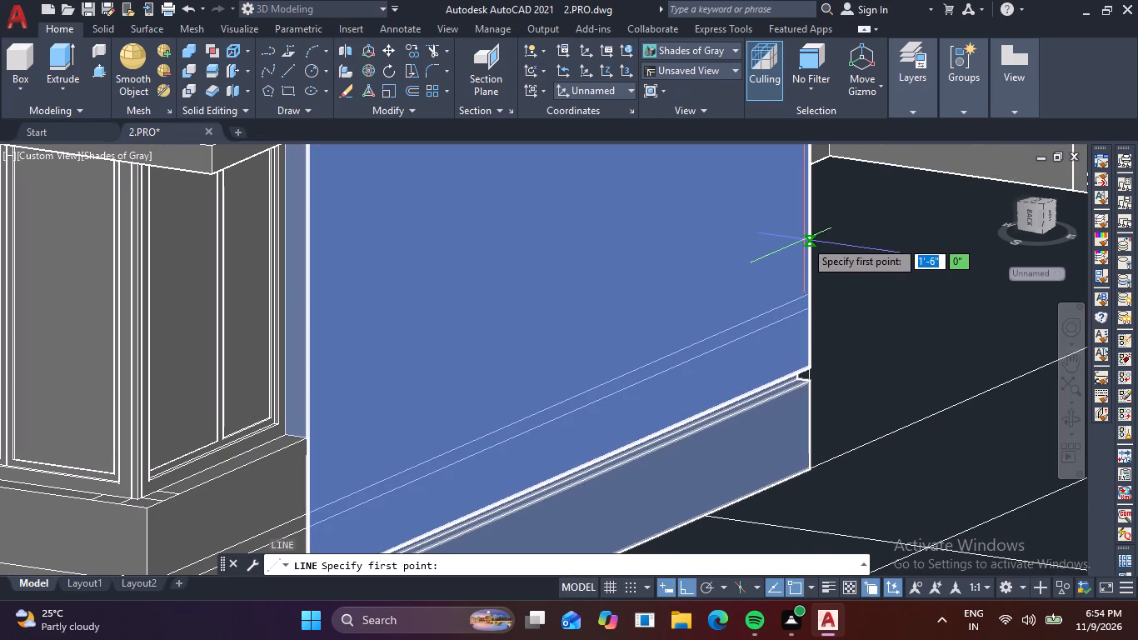
click(808, 237)
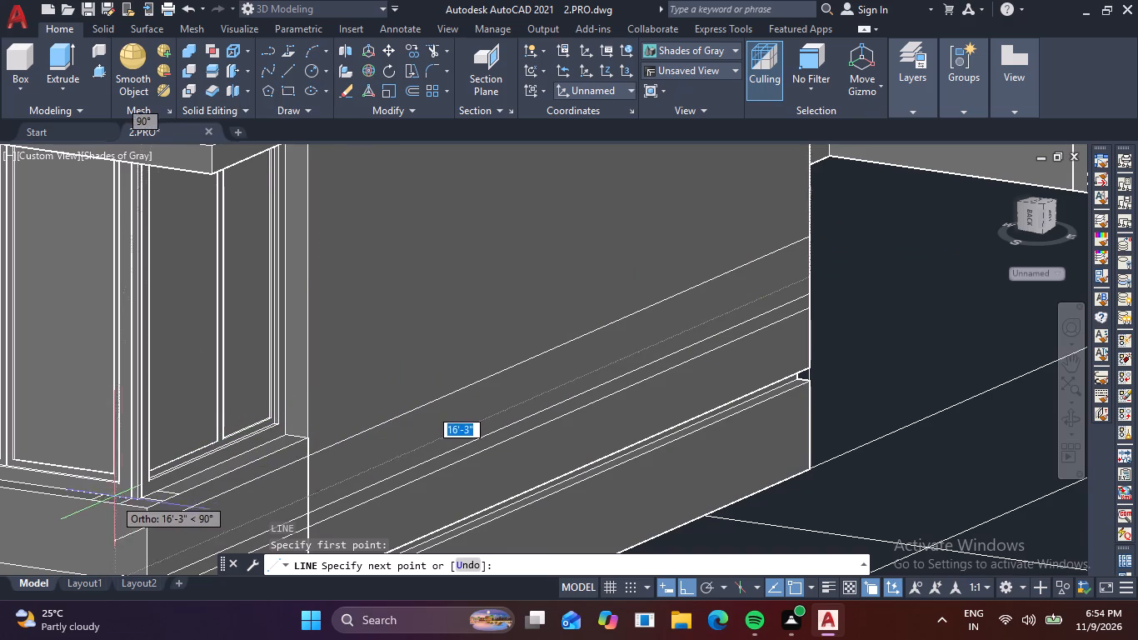
middle_drag(111, 499, 333, 447)
scroll(380, 478, up, 1)
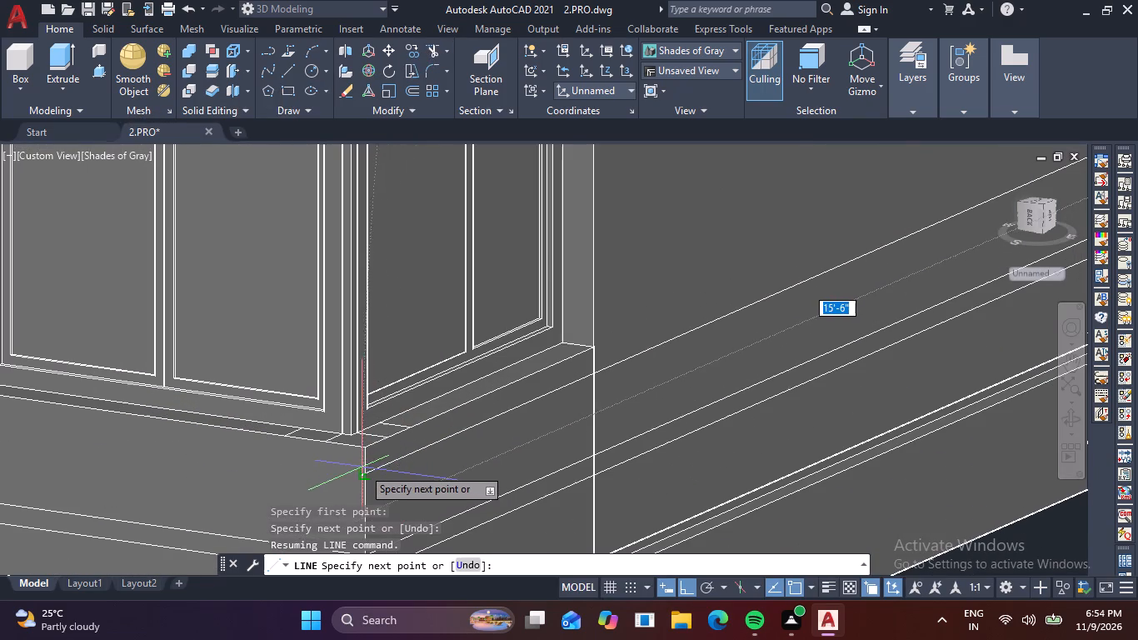
click(365, 472)
middle_drag(247, 455, 456, 480)
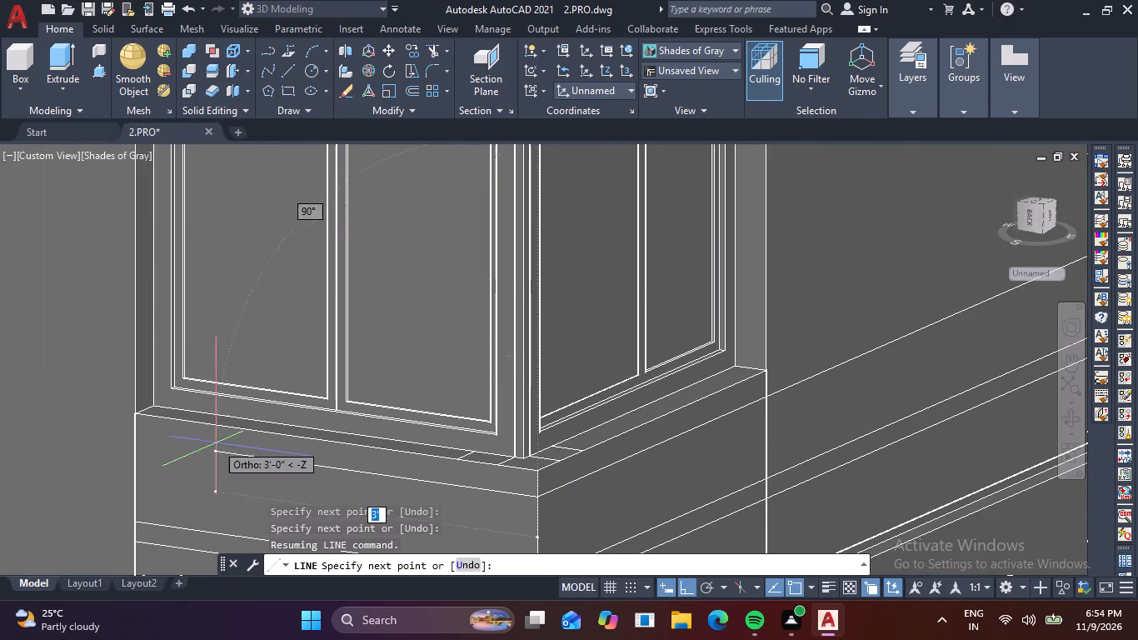
click(135, 442)
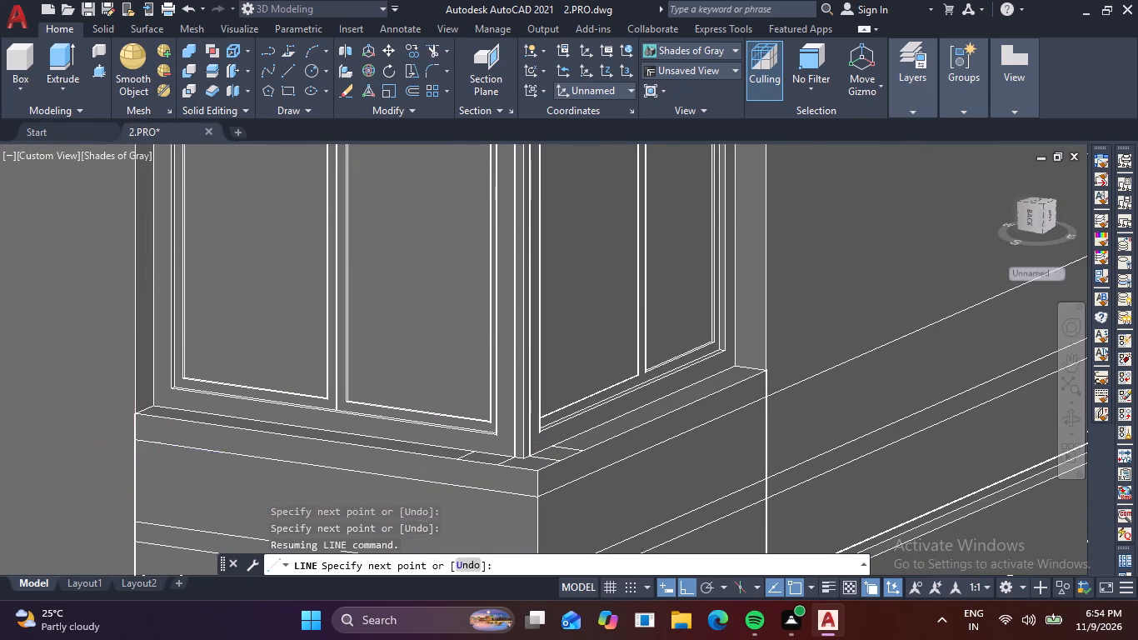
Continue the line 2" up, then back across the bay base front and side to the wall's far edge, closing the groove pair.
text(2)
key(space)
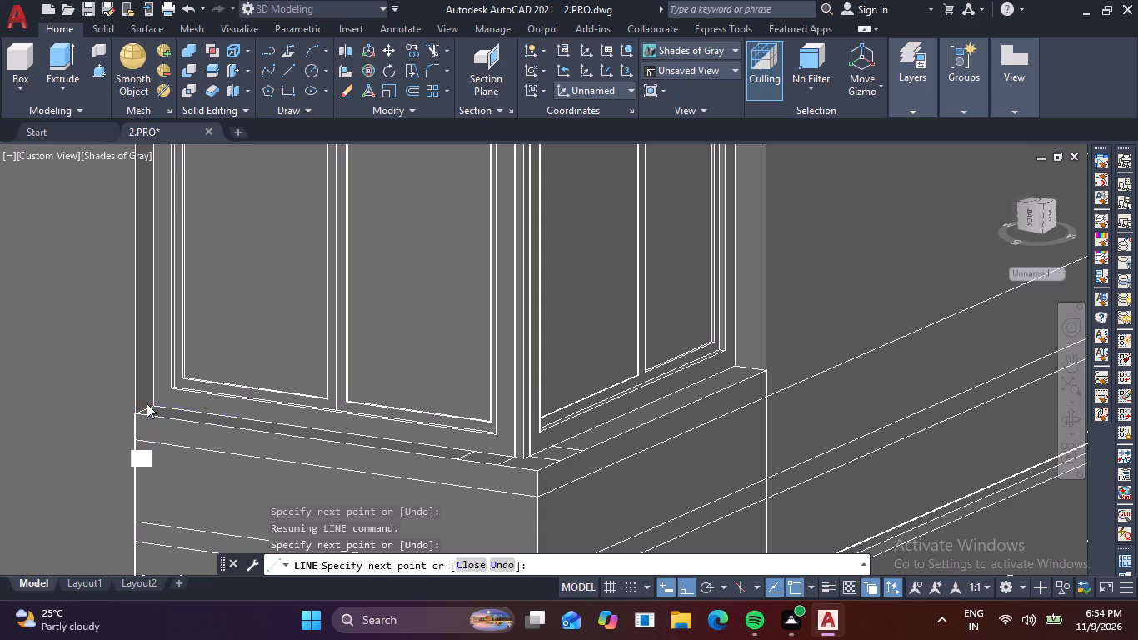
click(542, 483)
middle_drag(705, 421, 249, 556)
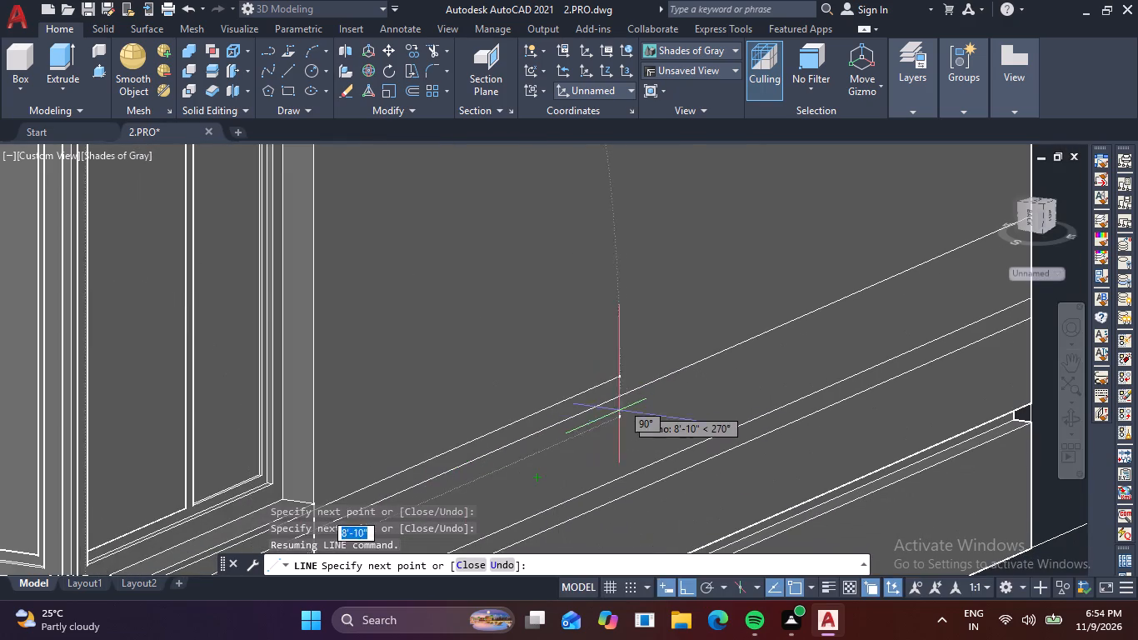
middle_drag(626, 407, 243, 525)
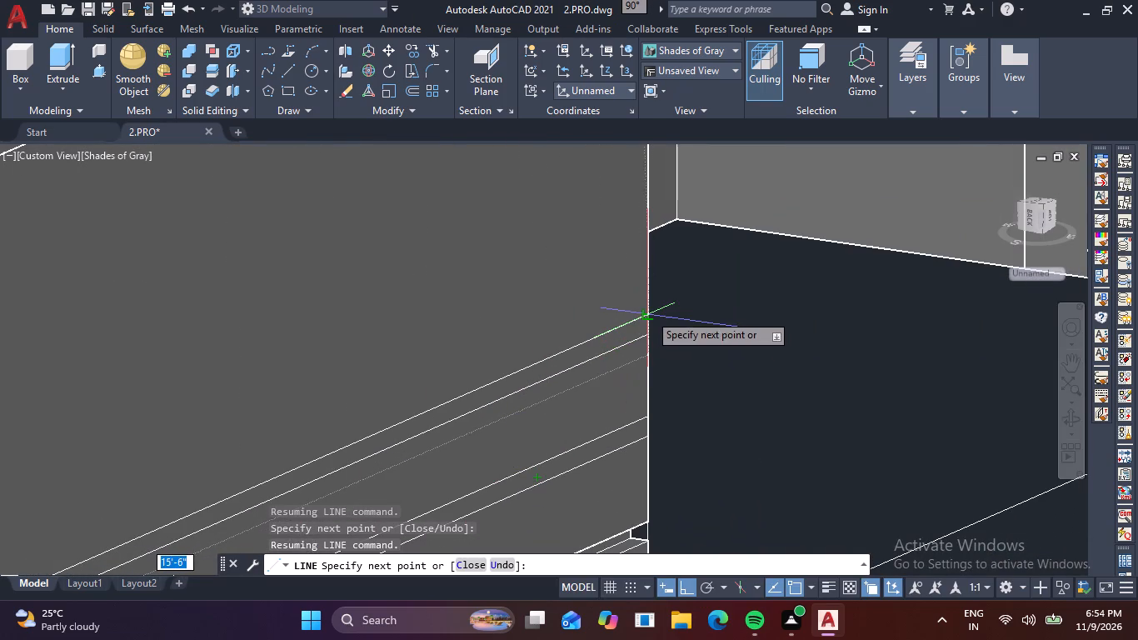
click(648, 311)
key(space)
middle_drag(593, 357, 629, 449)
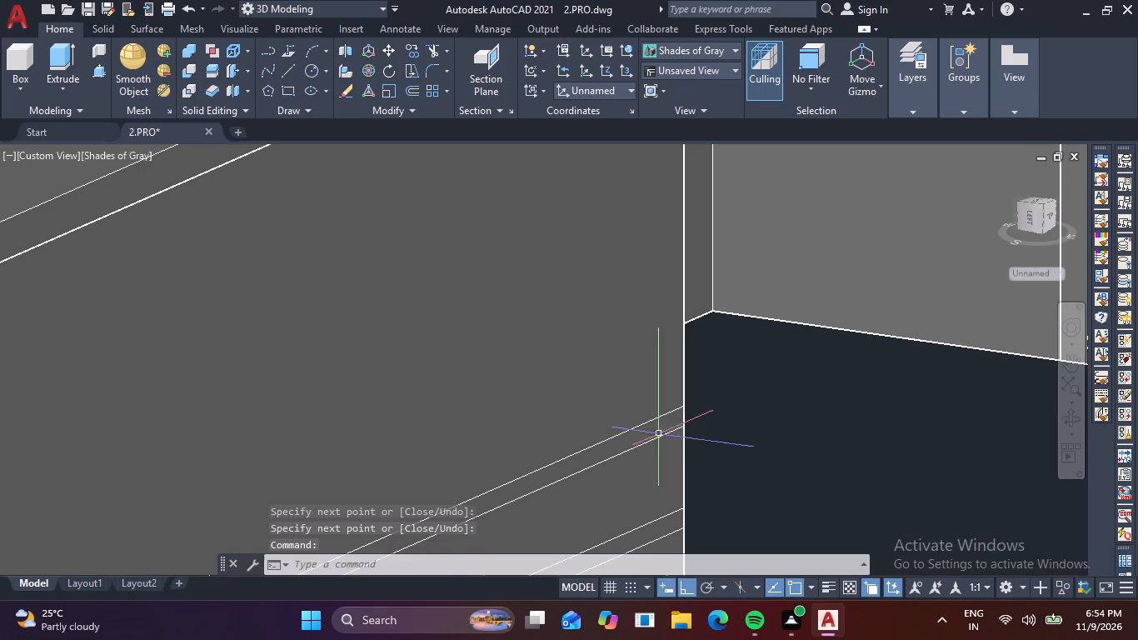
Draw a groove line pair 2" apart, about 11'-8" long, above the bay sill, between the side wall's far edge and the bay window.
key(l)
key(space)
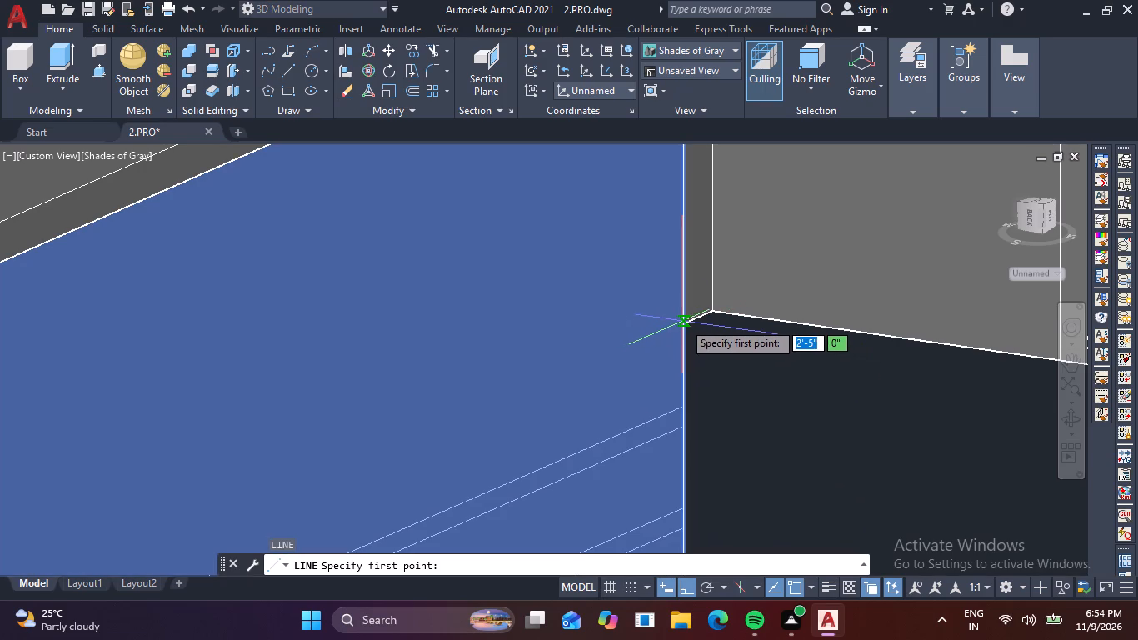
click(683, 322)
middle_drag(346, 419, 688, 307)
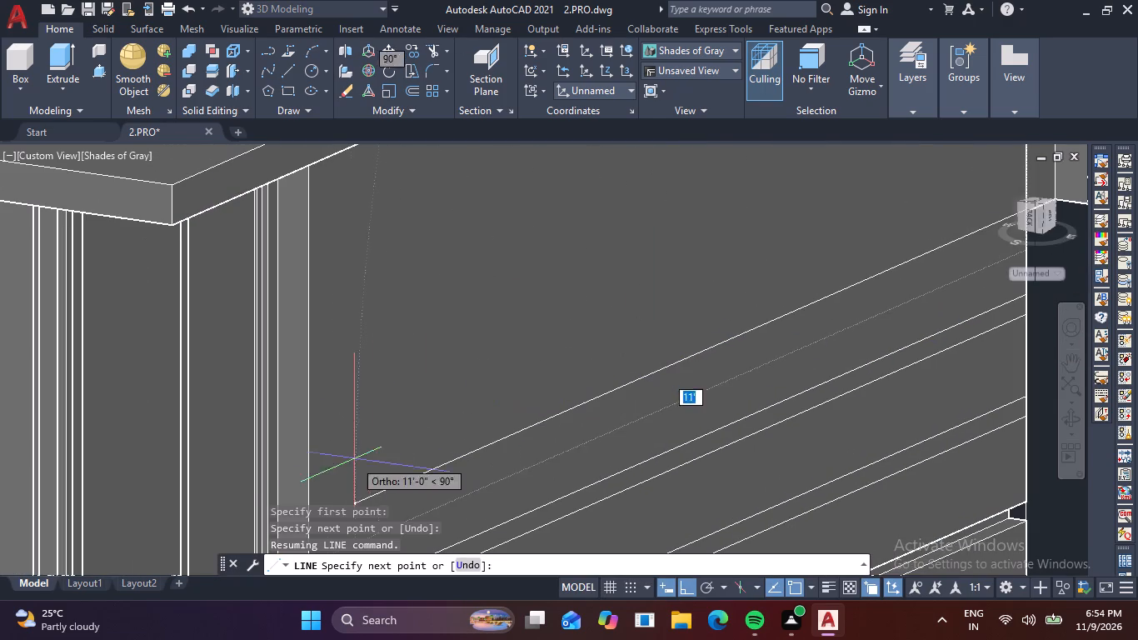
middle_drag(345, 480, 387, 392)
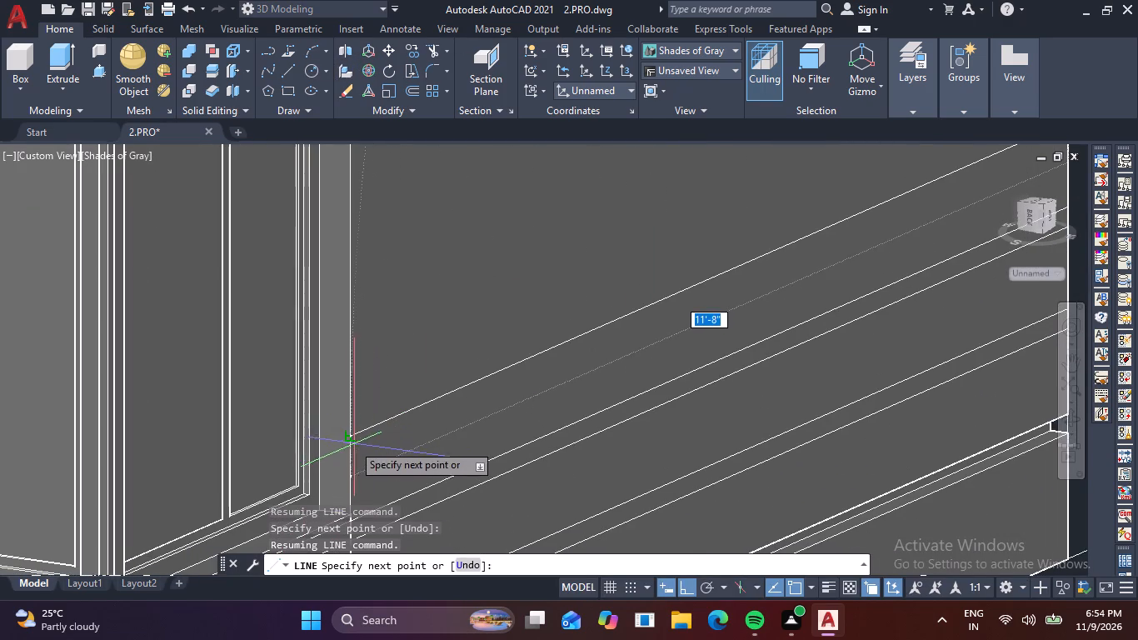
click(348, 437)
key(2)
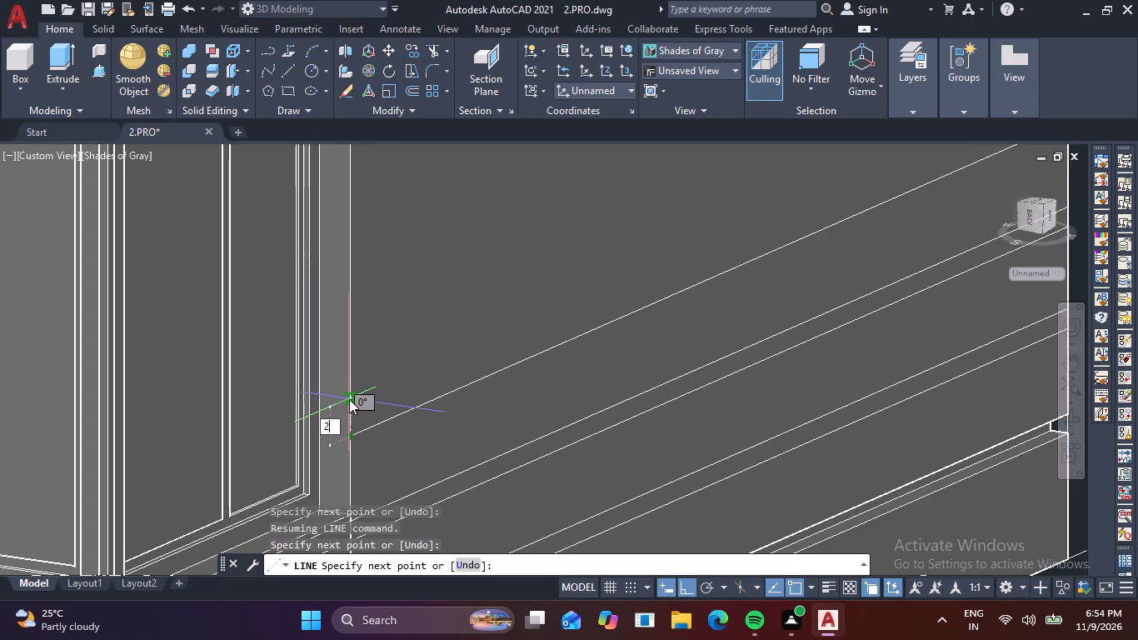
key(space)
middle_drag(587, 311, 105, 455)
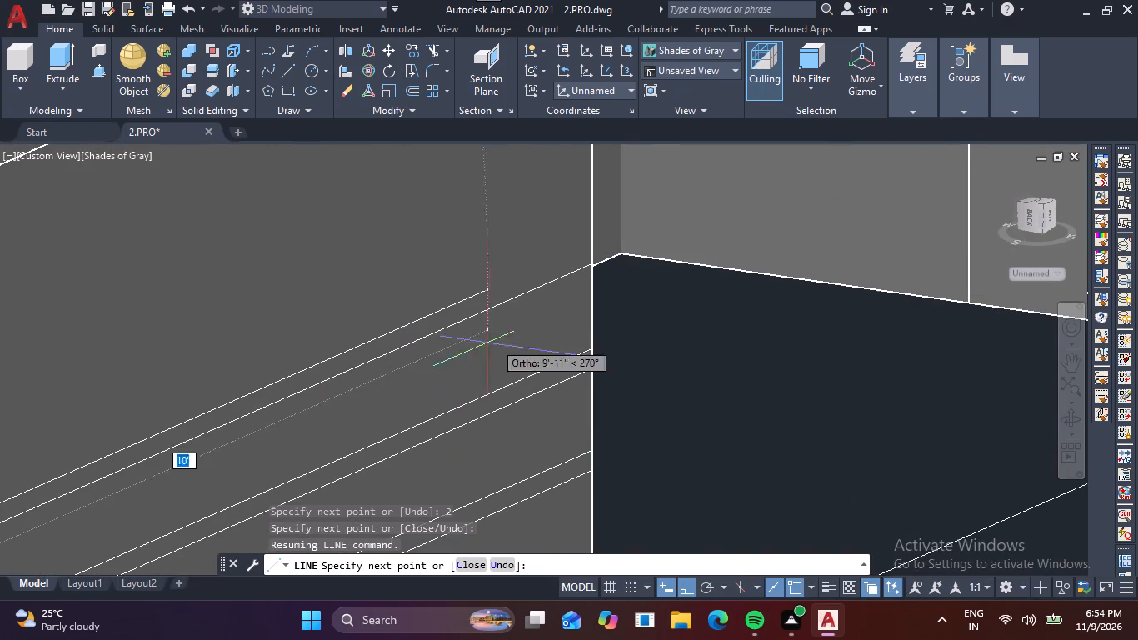
click(593, 243)
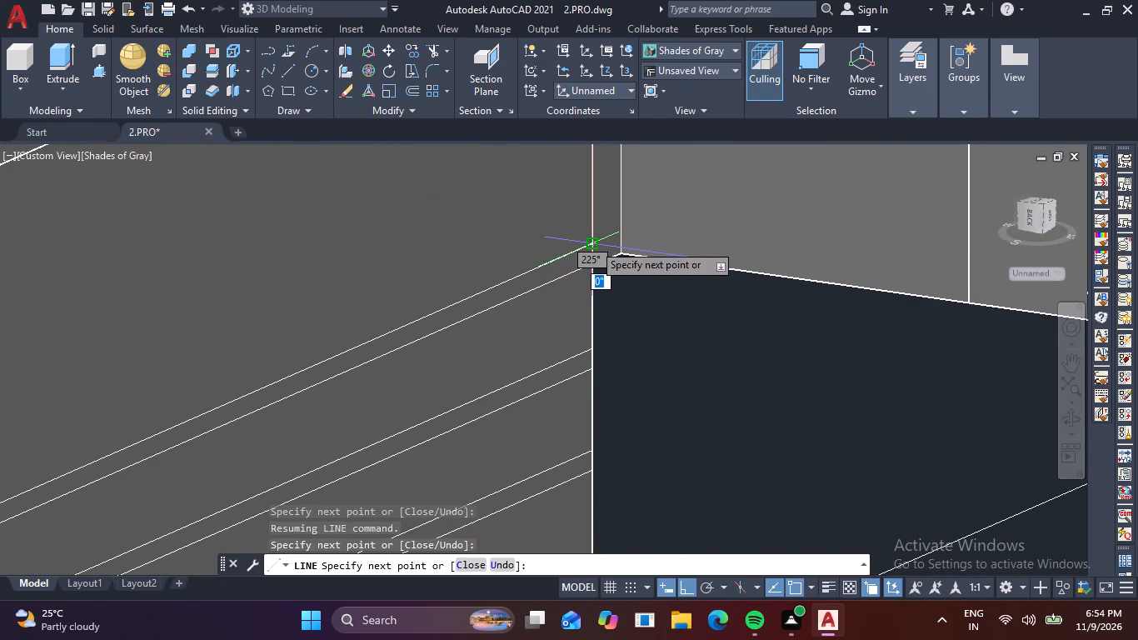
key(space)
Draw another 2" groove line pair, about 11'-8" long, above the previous one, between the wall's far edge and the bay window edge.
scroll(575, 265, down, 1)
middle_drag(603, 281, 647, 357)
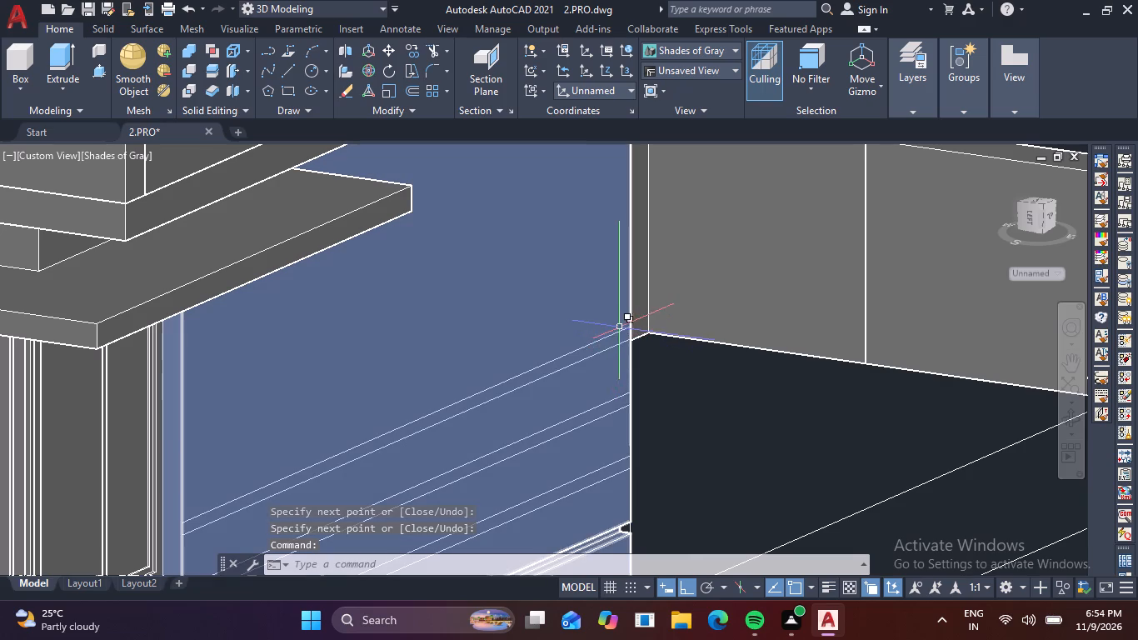
key(space)
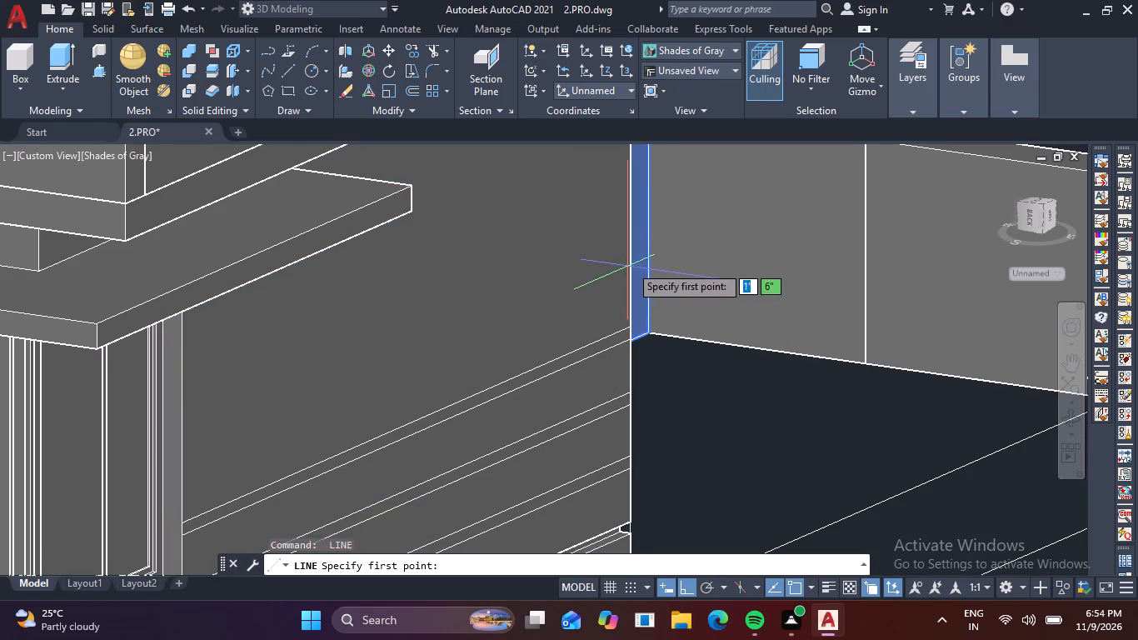
click(631, 263)
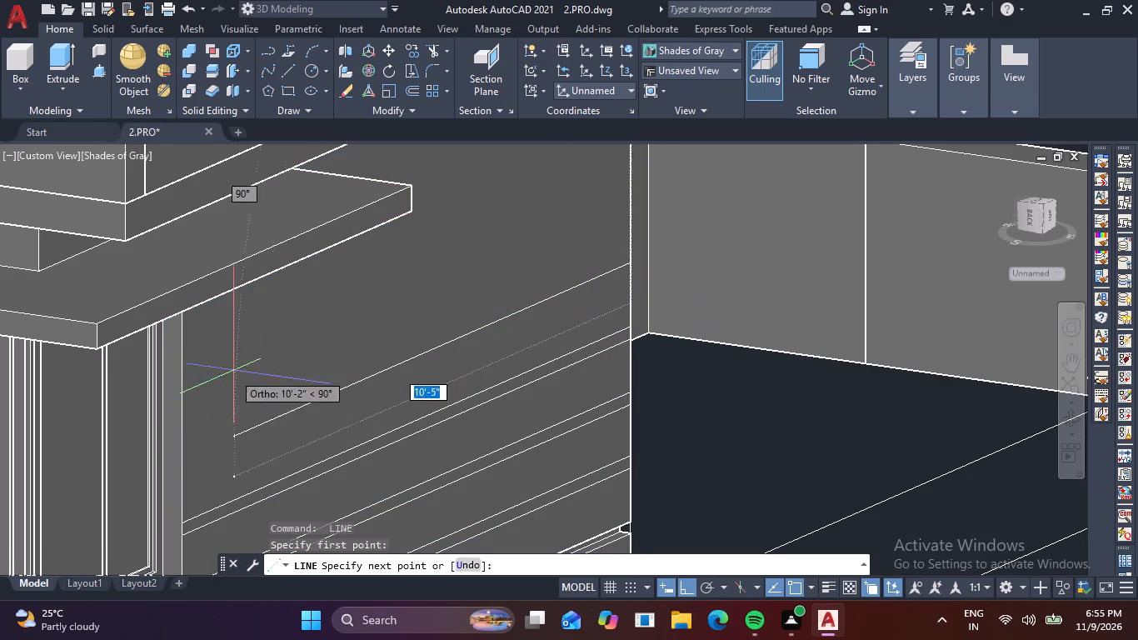
click(177, 457)
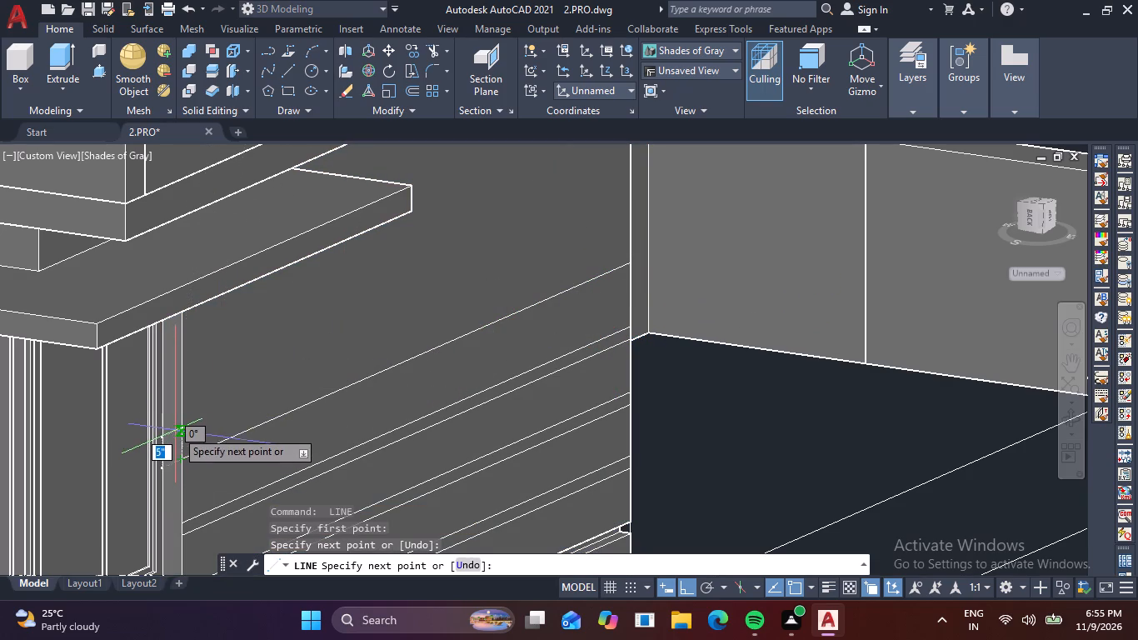
text(2)
key(space)
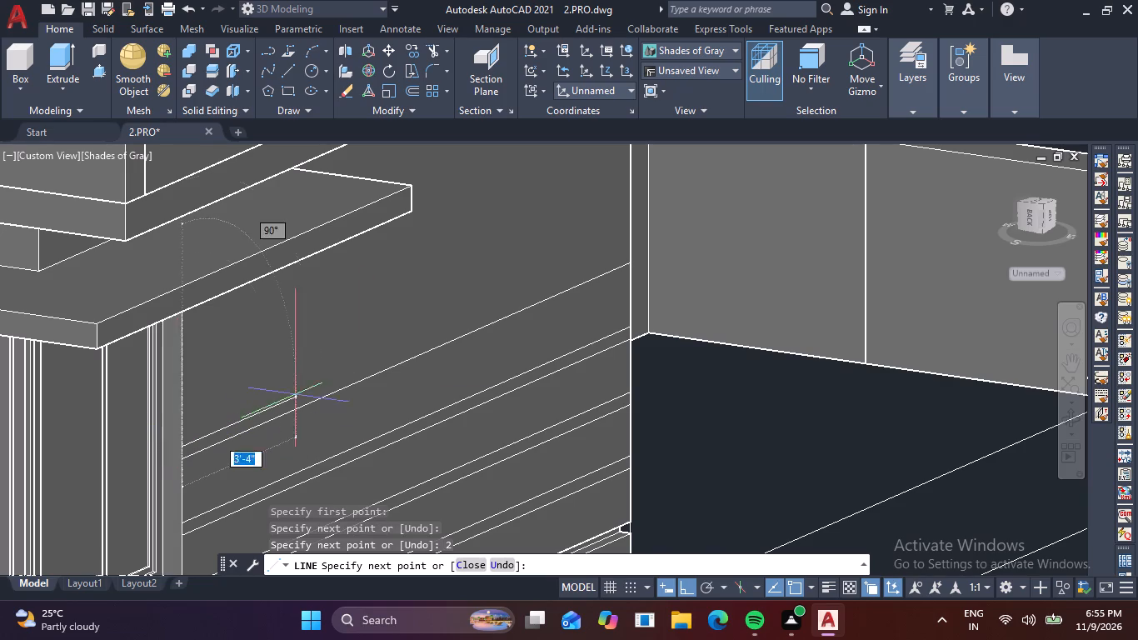
click(630, 249)
key(space)
Draw a further groove line pair 2" apart across the side wall above the previous pair, ending at the bay window edge.
middle_drag(585, 328, 591, 427)
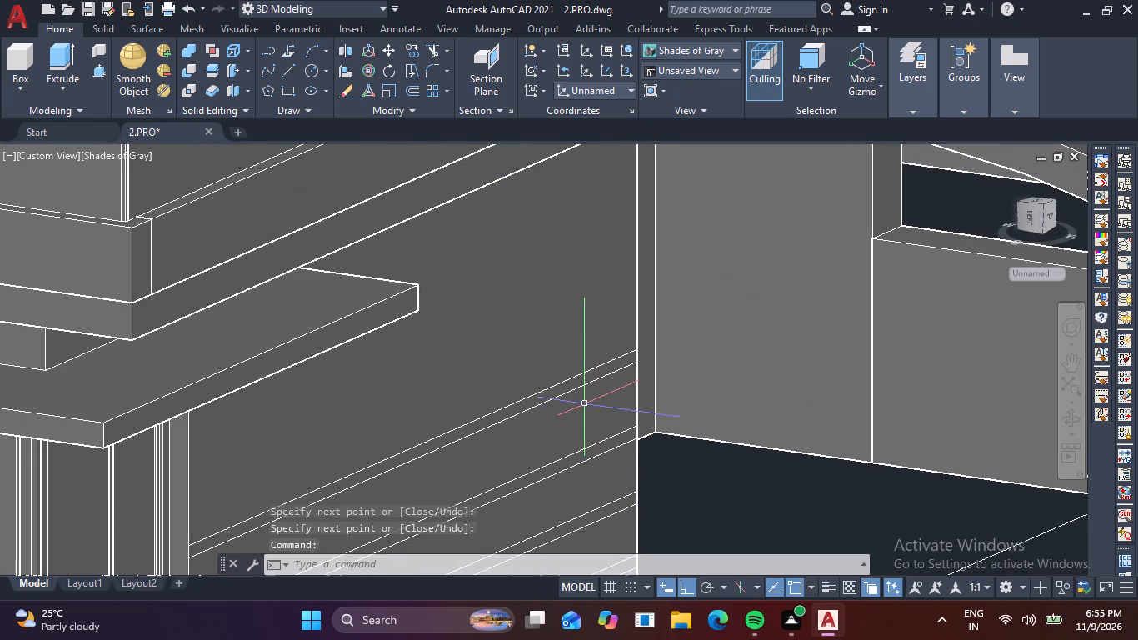
shift+middle_drag(582, 402, 583, 371)
middle_drag(584, 371, 616, 529)
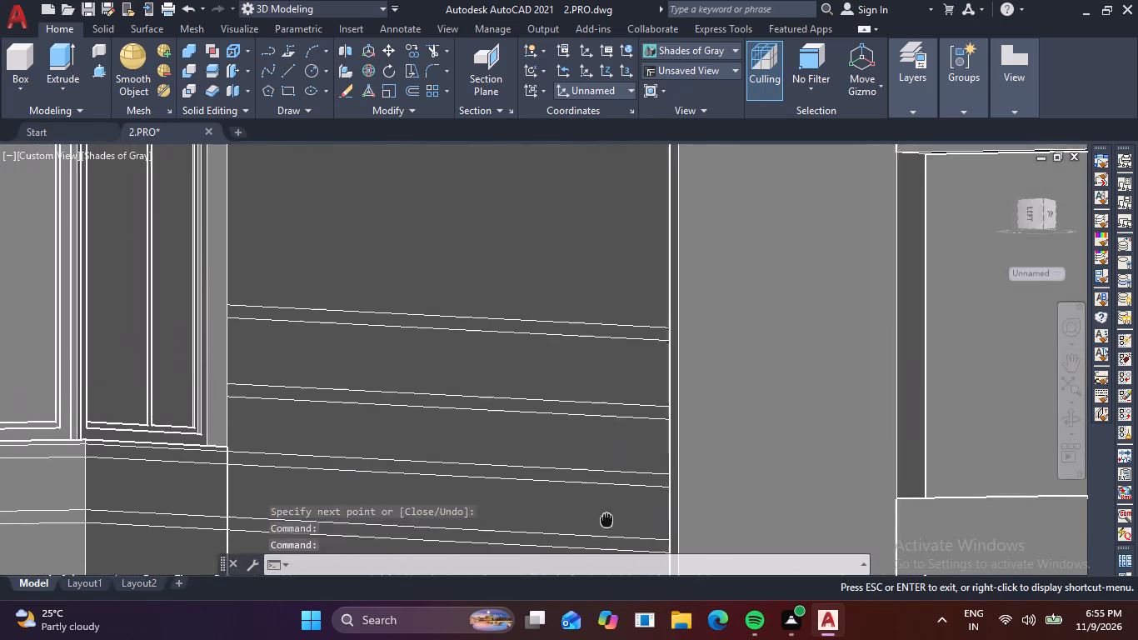
middle_drag(616, 529, 689, 632)
key(space)
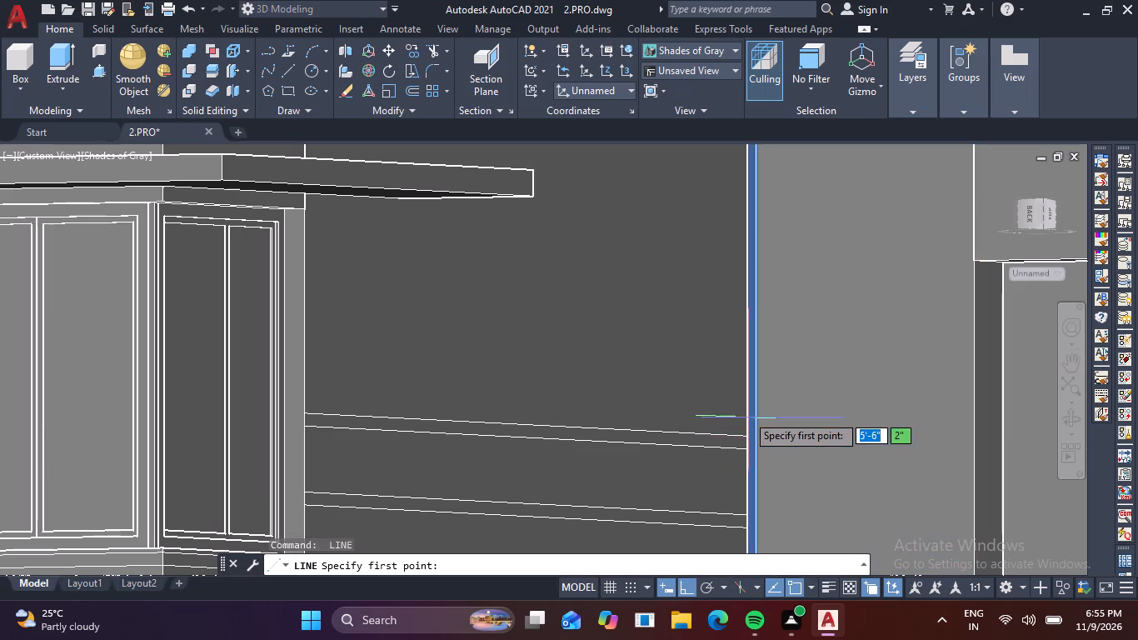
click(748, 363)
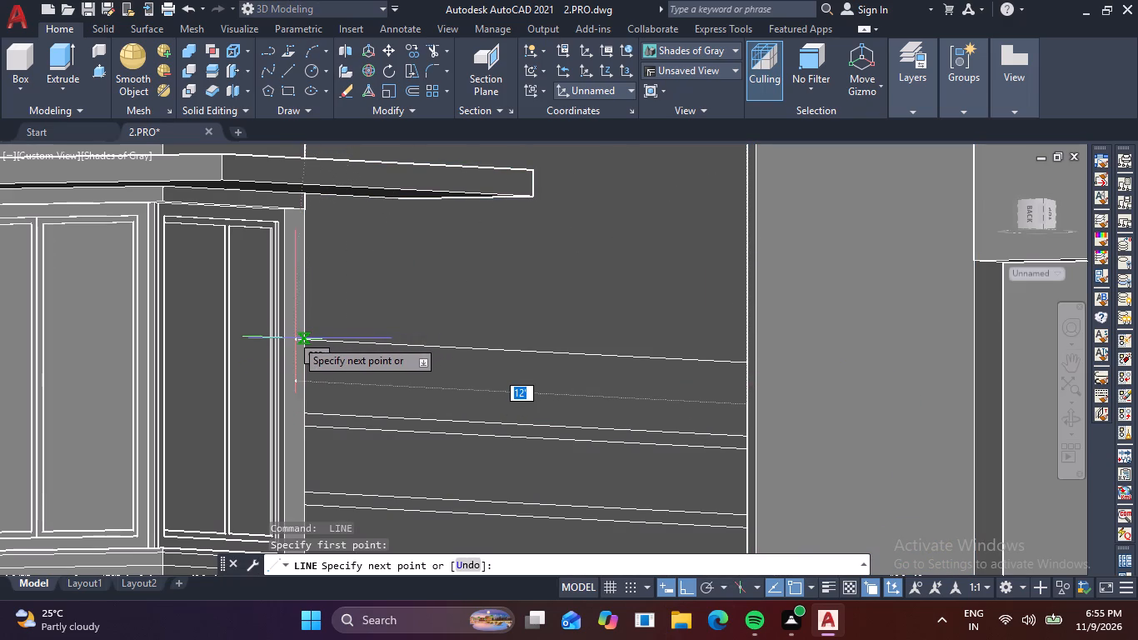
click(302, 339)
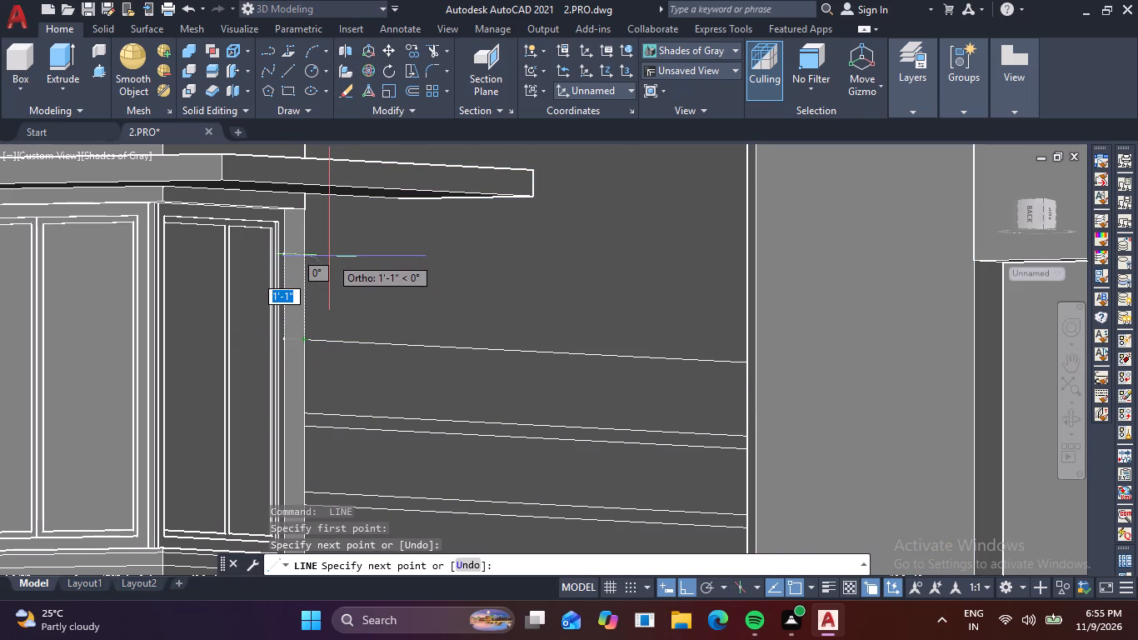
key(2)
key(space)
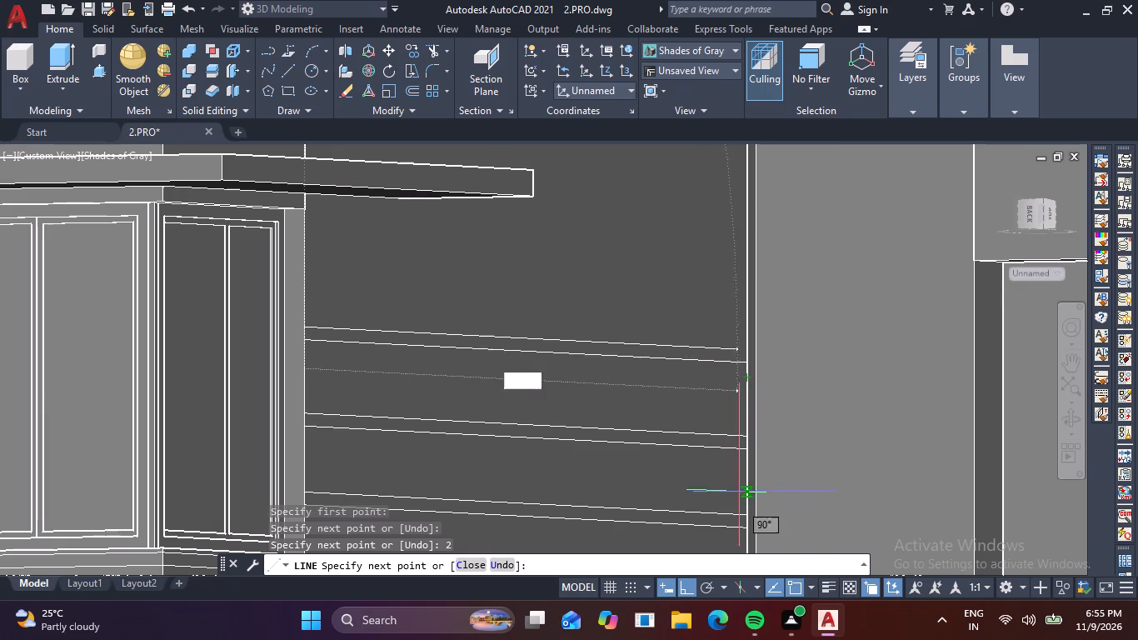
scroll(721, 317, up, 2)
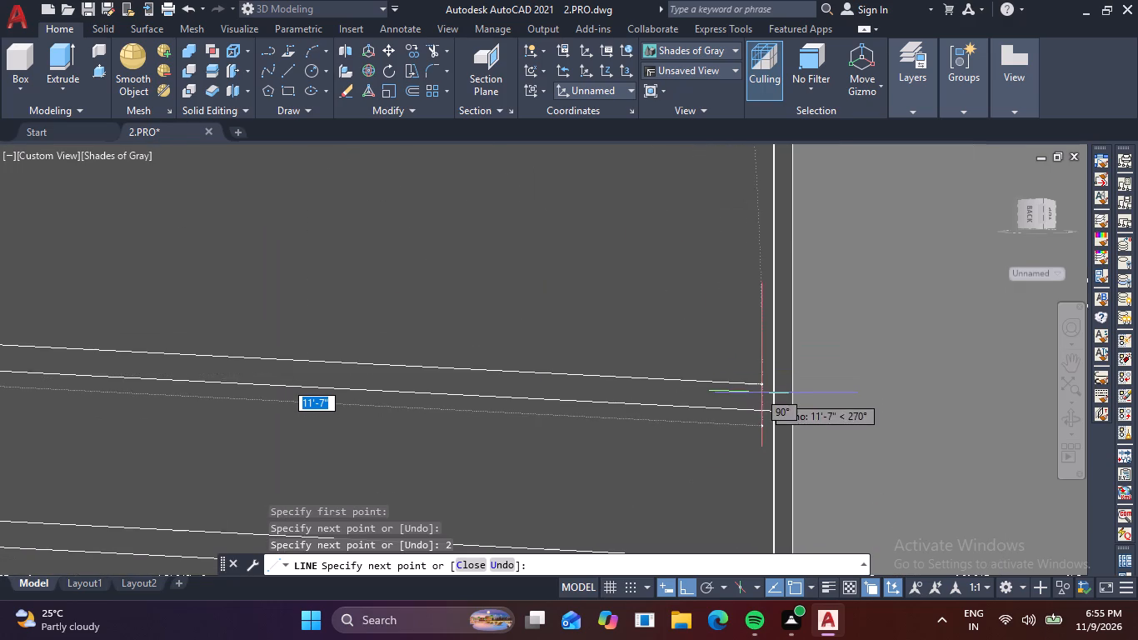
click(775, 384)
key(space)
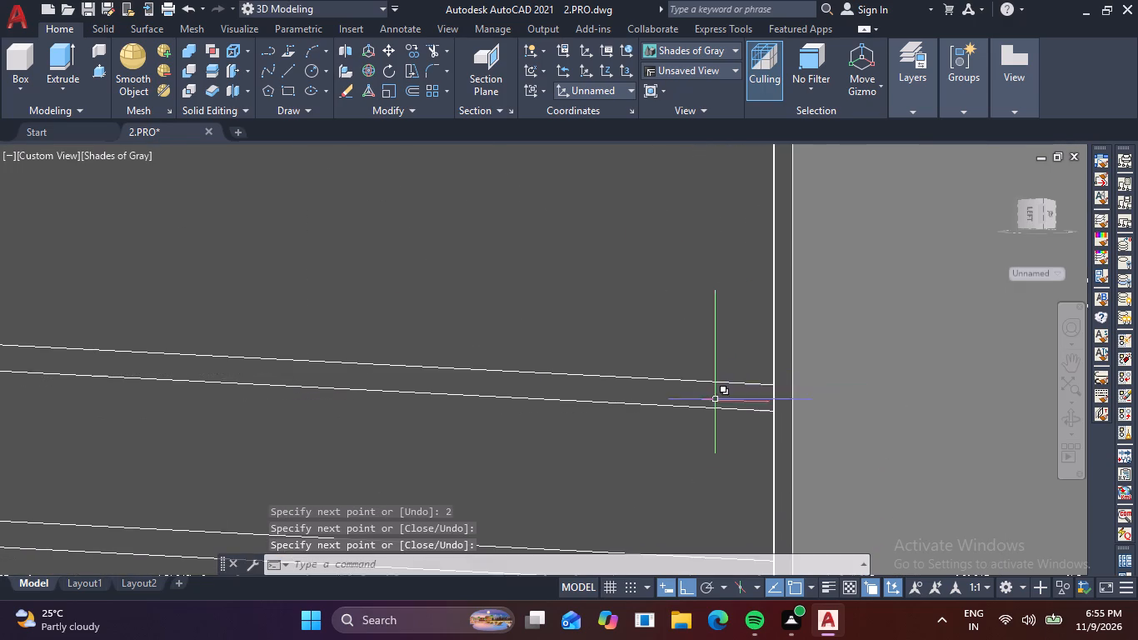
Draw a groove line pair 2" apart, about 11'-9" long, across the side wall just below the canopy slab beside the bay window.
scroll(701, 408, down, 2)
middle_drag(720, 424, 696, 475)
key(space)
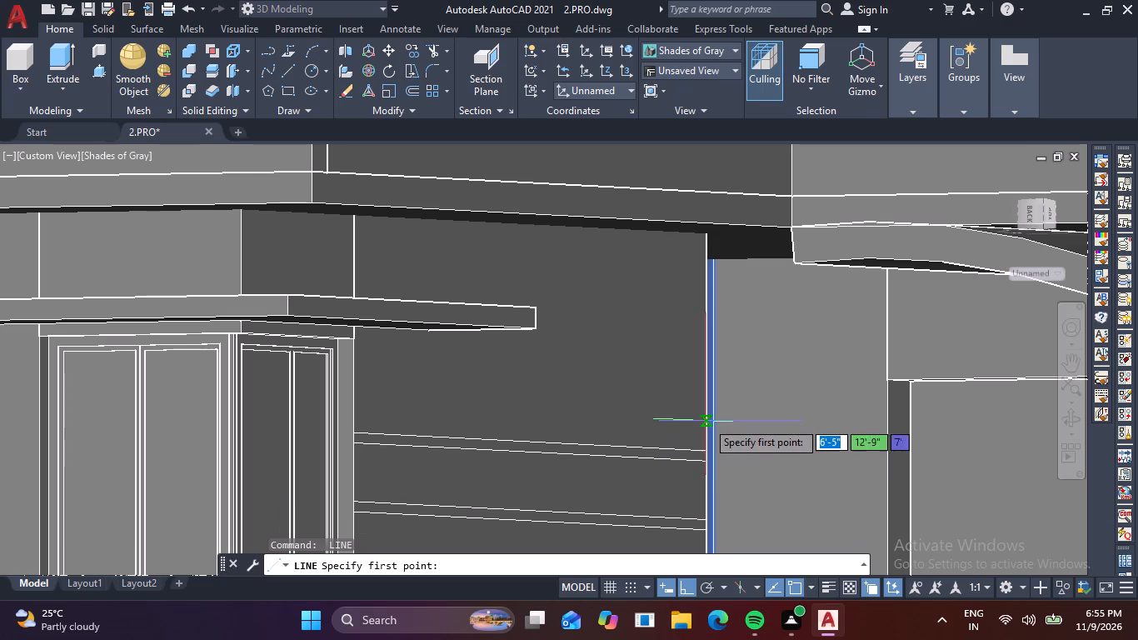
click(706, 404)
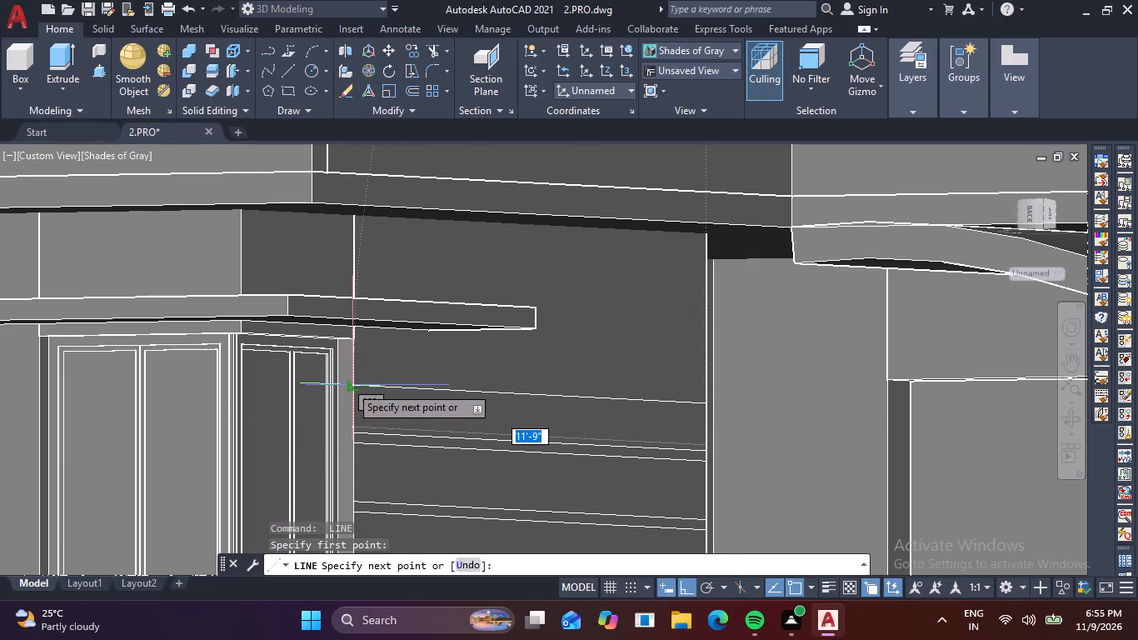
click(350, 386)
text(2)
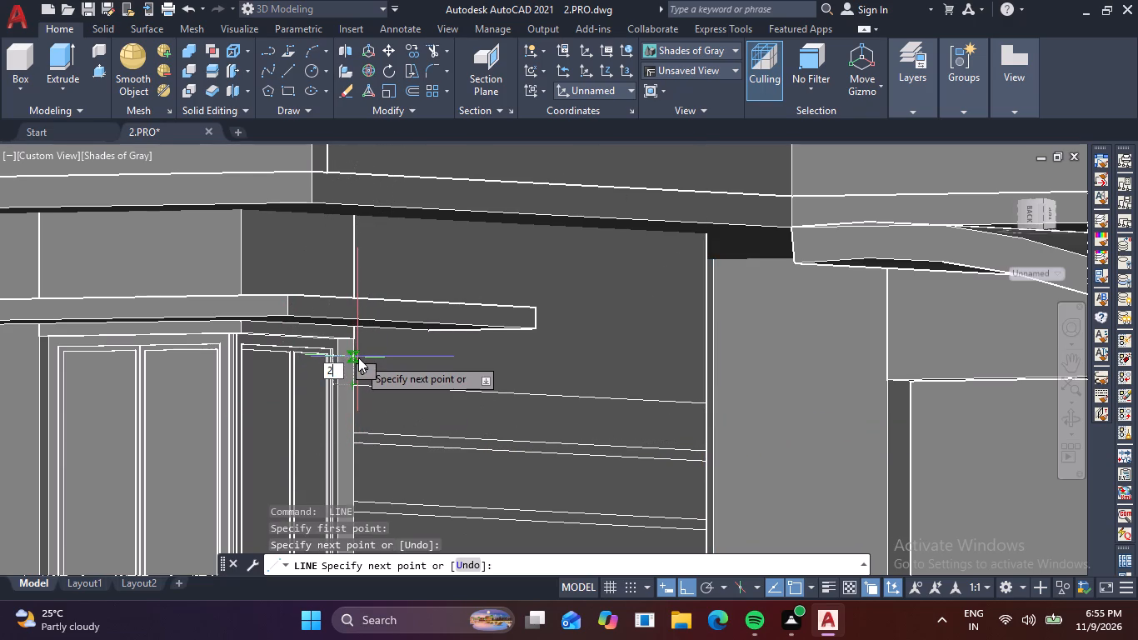
key(space)
scroll(713, 397, up, 3)
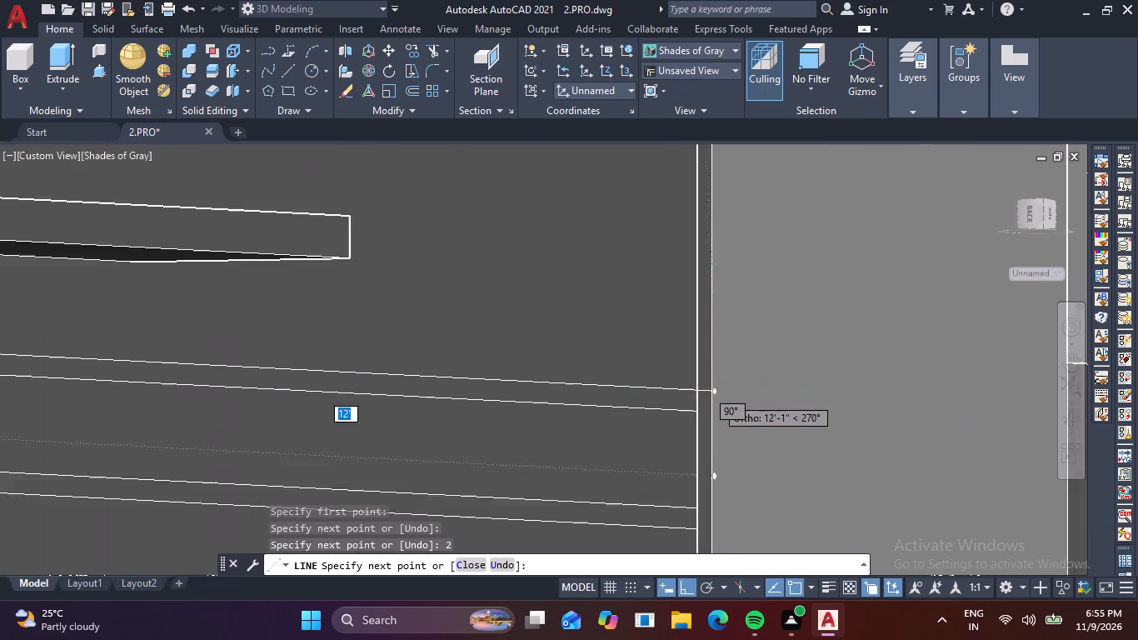
click(693, 387)
key(space)
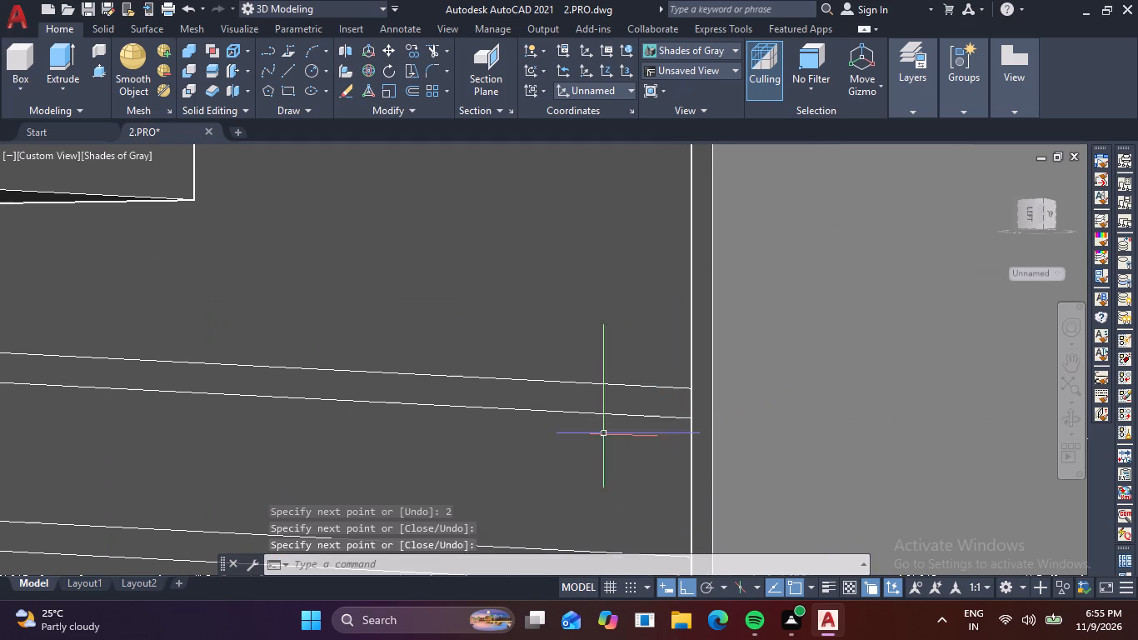
Draw the topmost groove line pair 2" apart, about 11'-8" long, directly under the canopy slab, from the wall's far edge to the bay window.
scroll(594, 437, down, 2)
middle_drag(596, 442, 604, 470)
key(space)
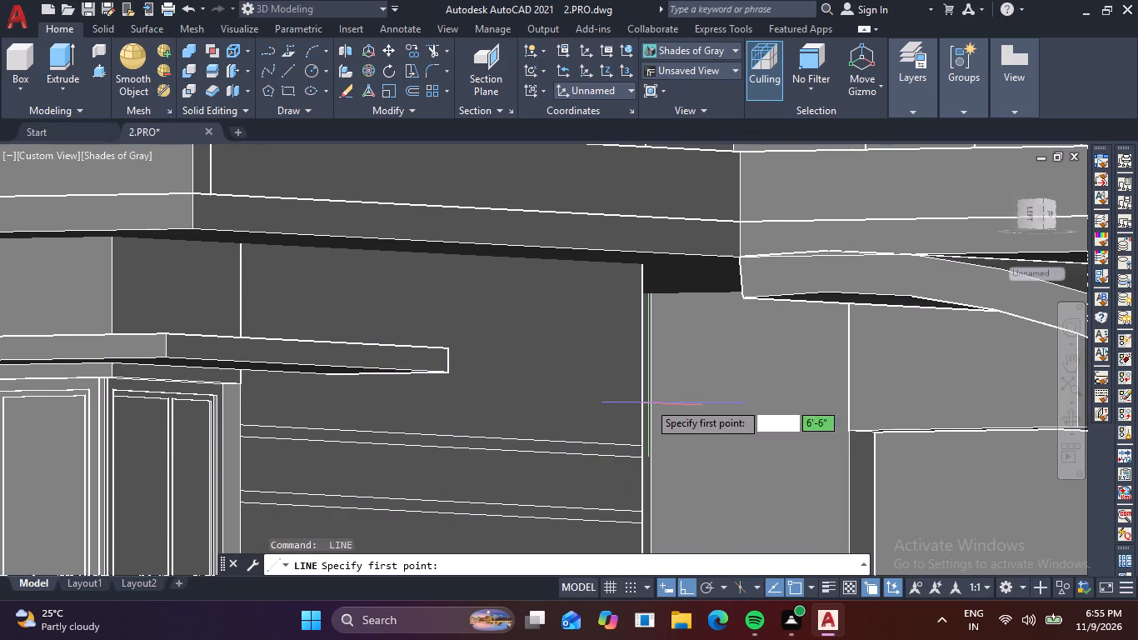
click(642, 397)
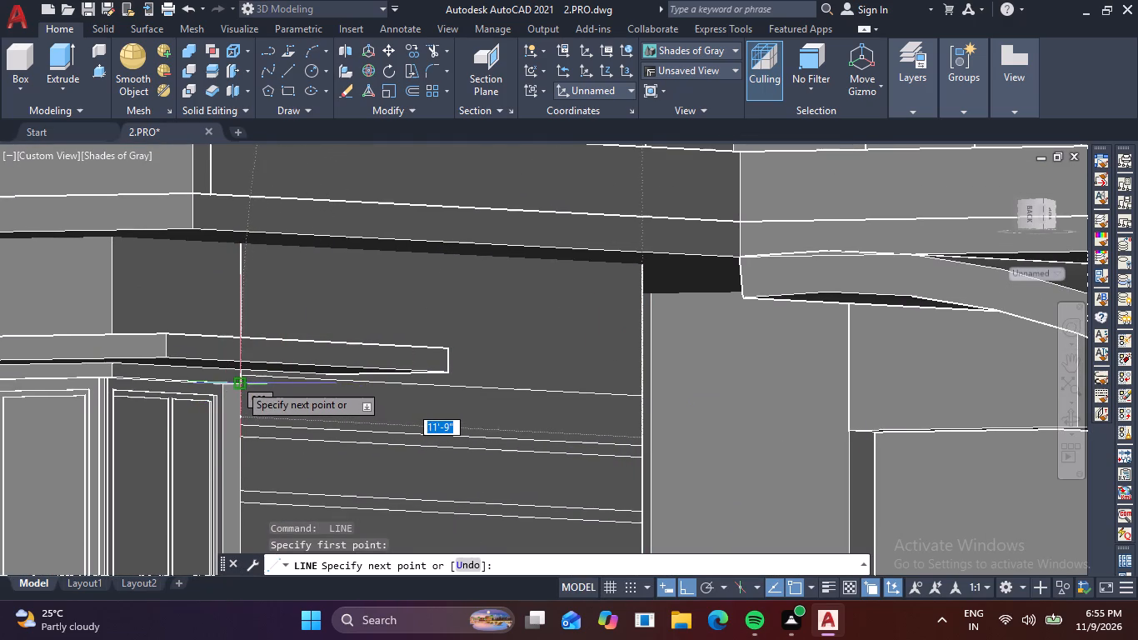
scroll(237, 379, up, 3)
click(239, 371)
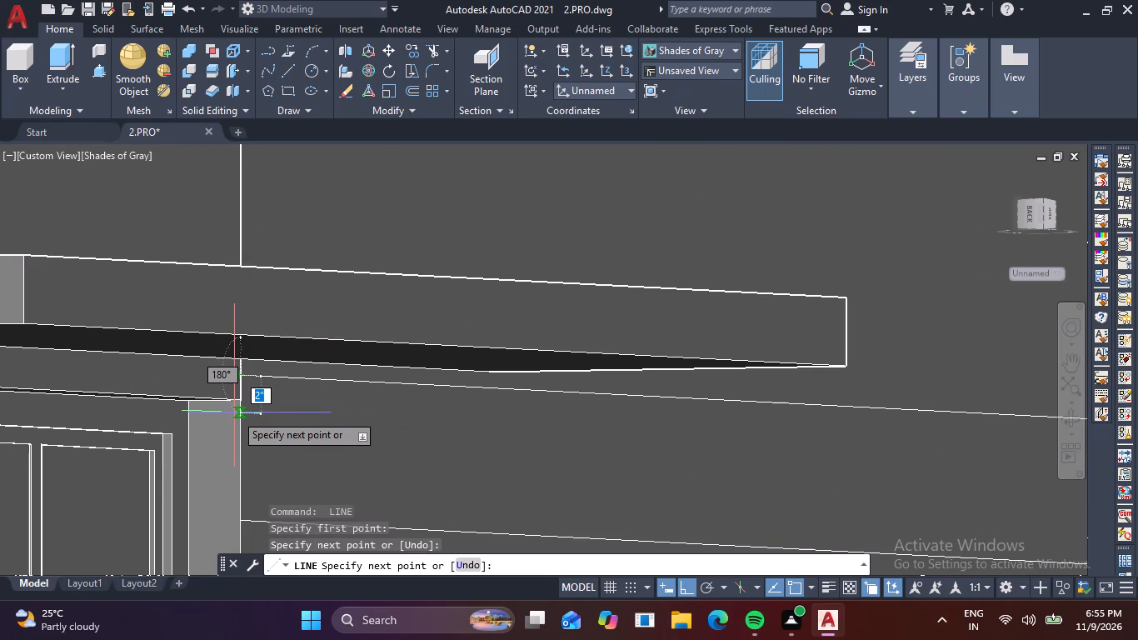
scroll(235, 413, down, 1)
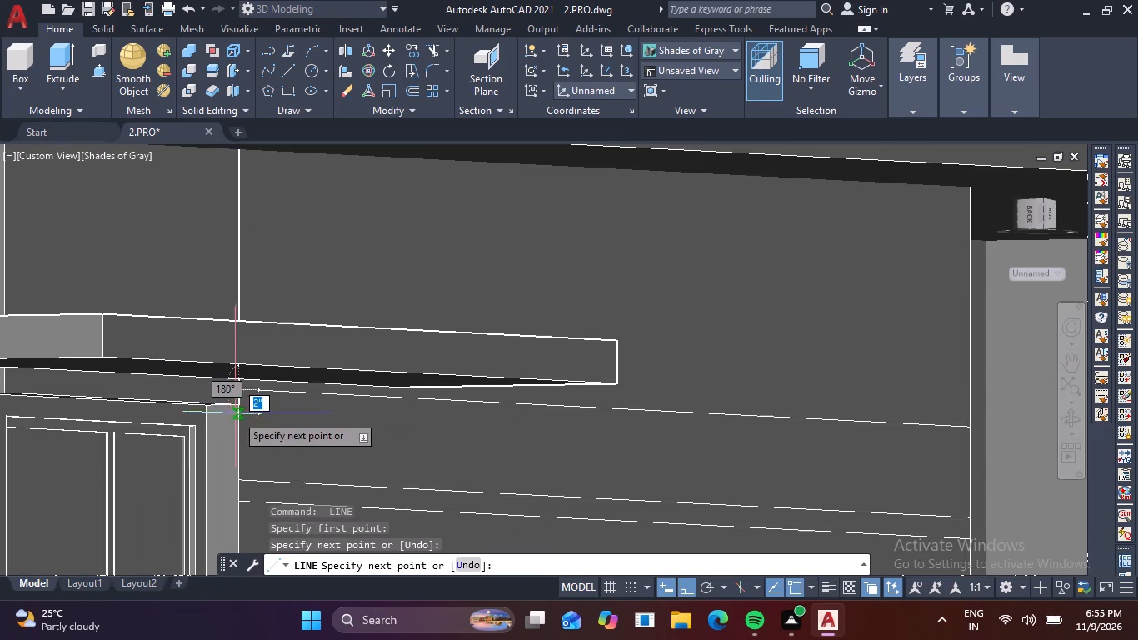
scroll(266, 418, down, 2)
text(1)
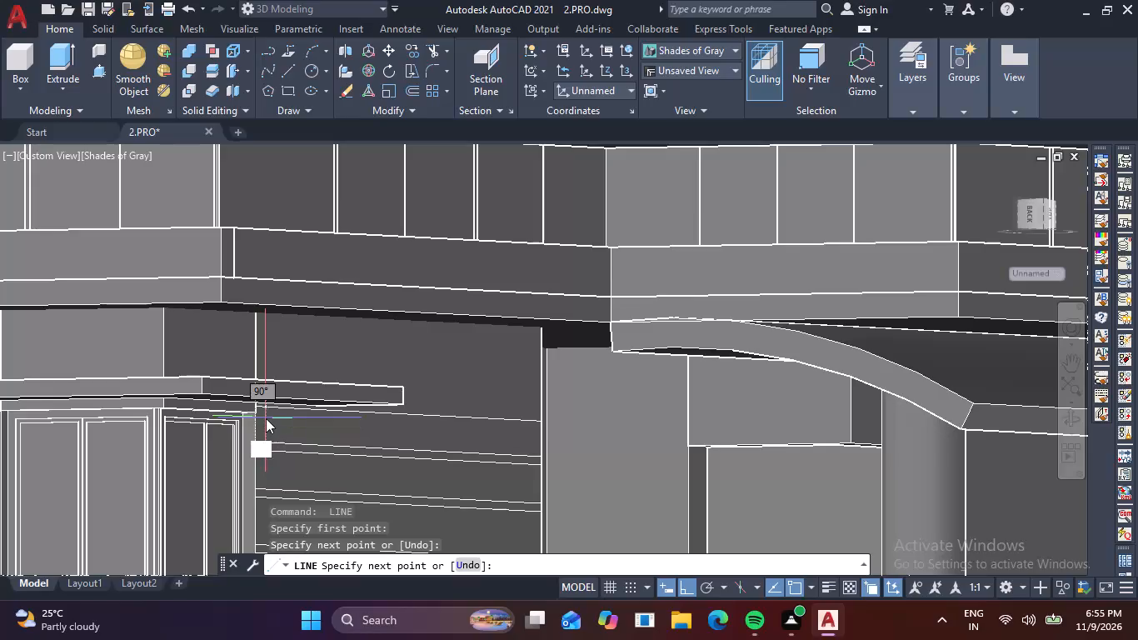
key(space)
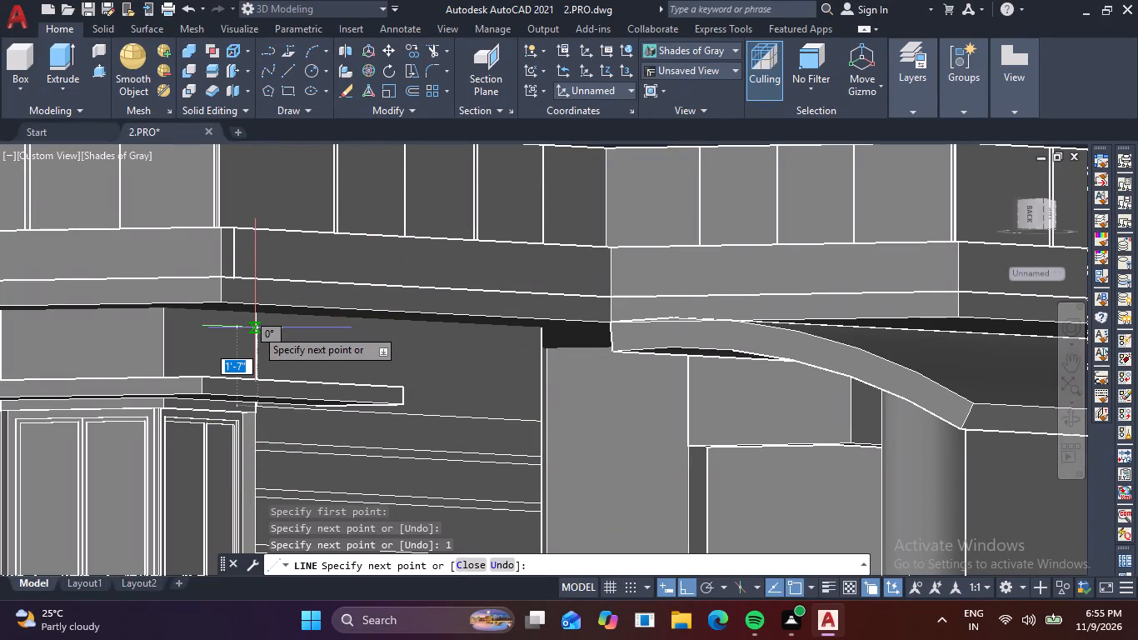
text(1)
key(space)
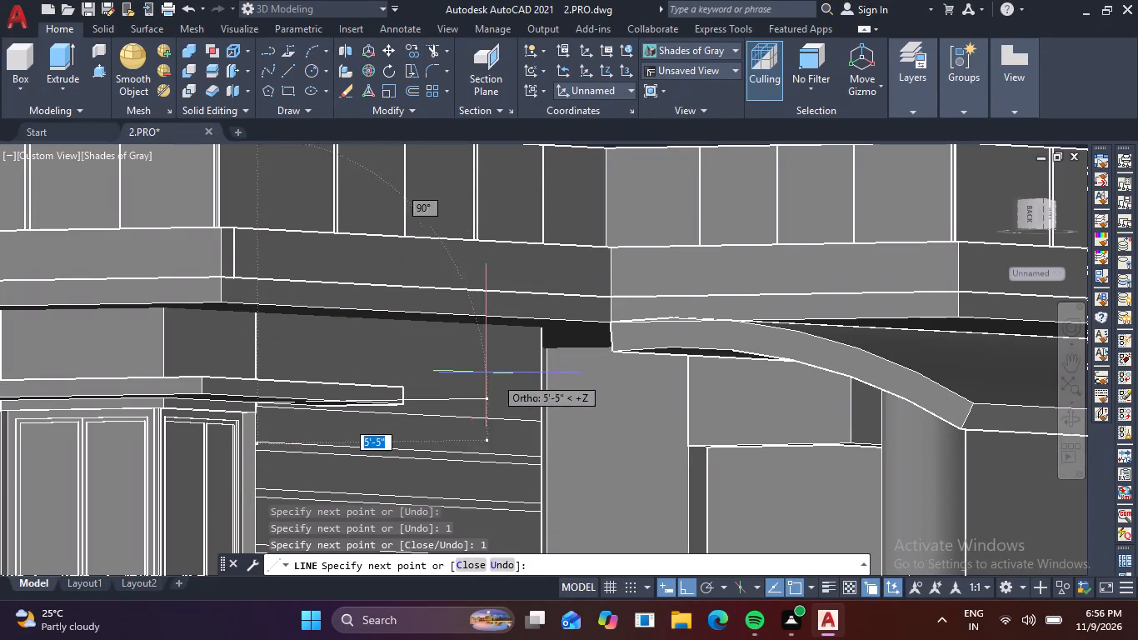
scroll(528, 412, up, 3)
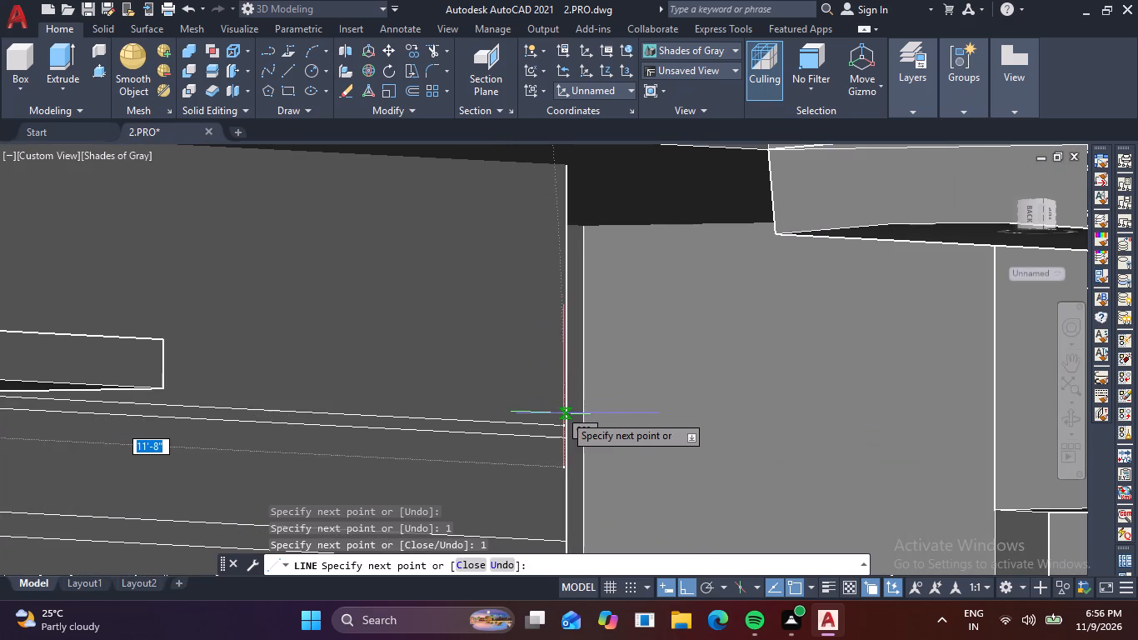
click(566, 424)
key(Escape)
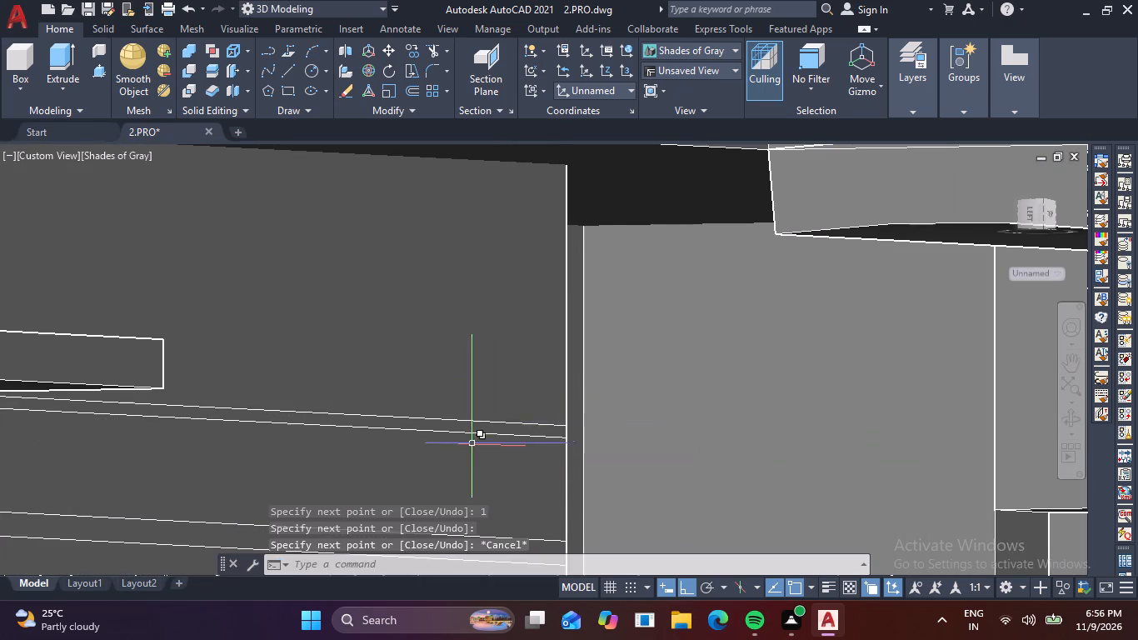
Press-pull the first uncut groove strip above the existing base groove 2" inward on the bay front, bay side and side wall.
scroll(463, 447, down, 1)
middle_drag(419, 482, 568, 416)
scroll(472, 428, down, 1)
middle_drag(427, 465, 452, 389)
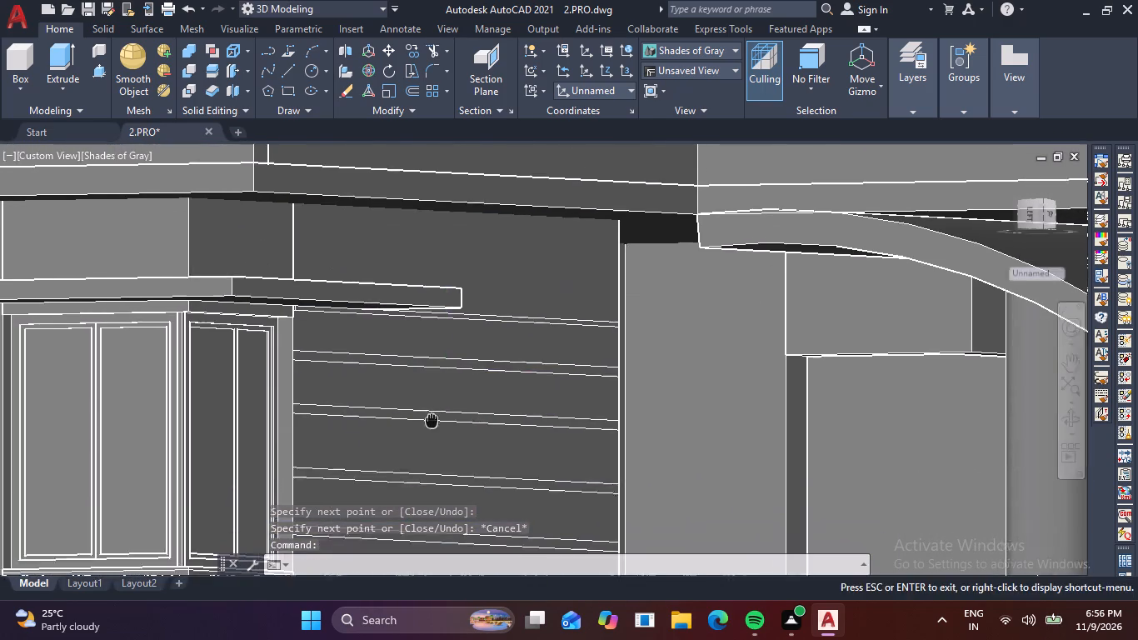
middle_drag(452, 389, 456, 386)
scroll(434, 402, down, 2)
middle_drag(500, 435, 539, 387)
scroll(284, 412, up, 1)
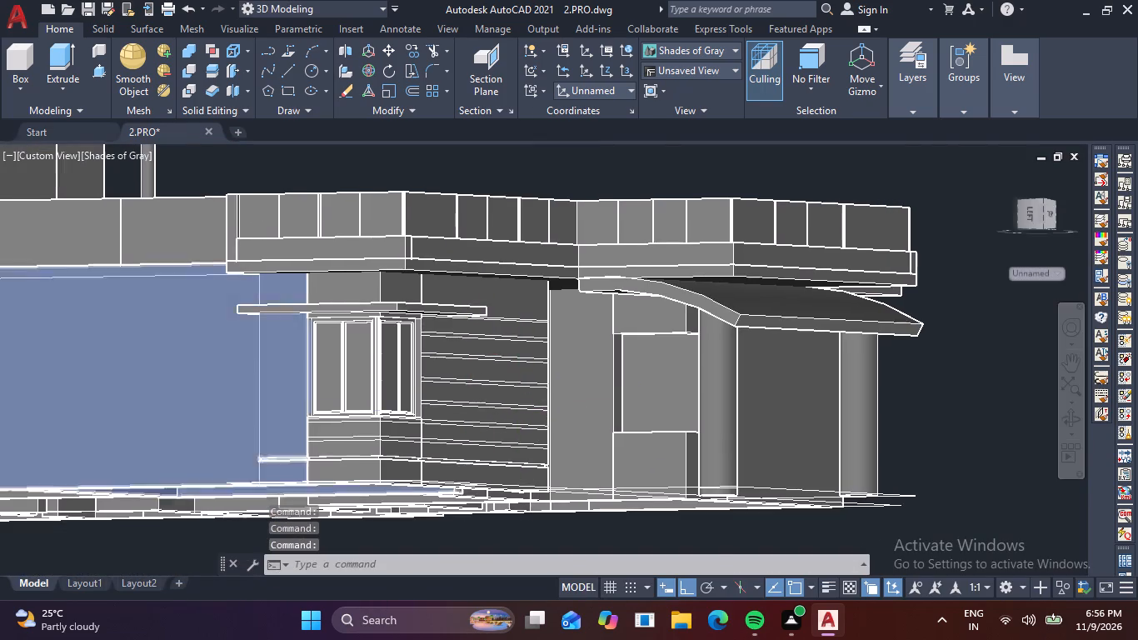
middle_drag(355, 441, 335, 338)
scroll(379, 399, up, 2)
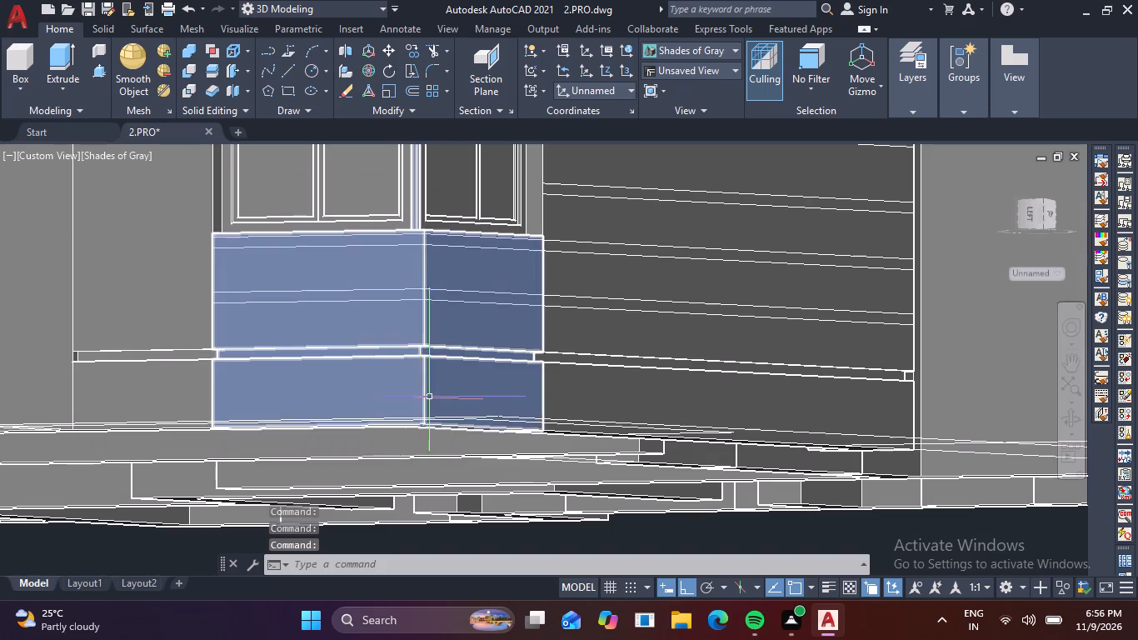
shift+middle_drag(430, 398, 430, 427)
middle_drag(439, 443, 399, 267)
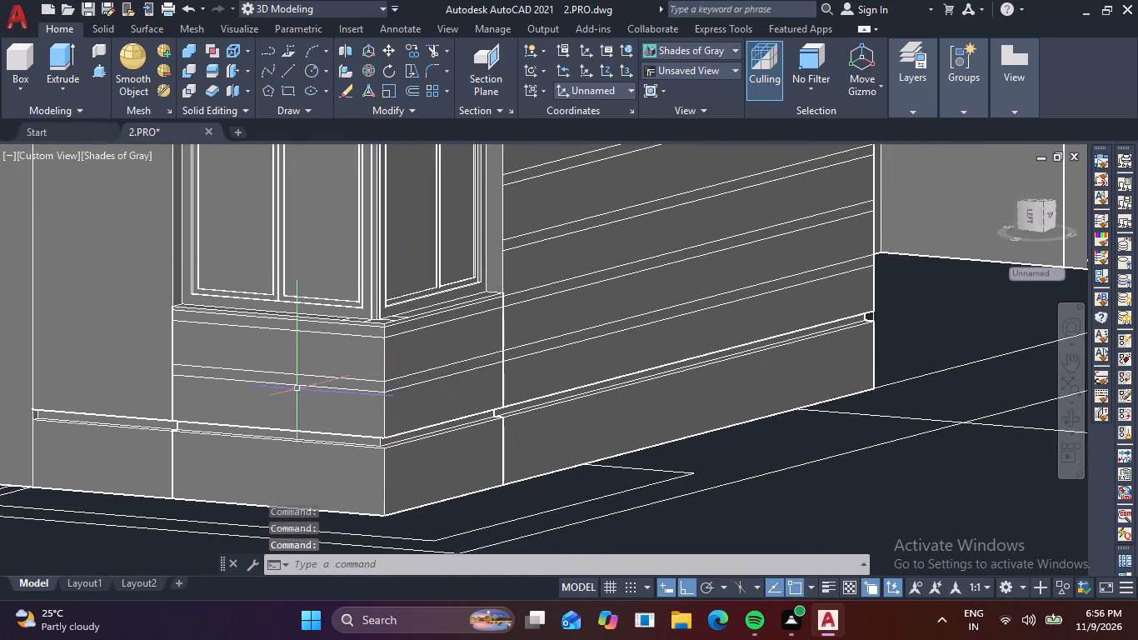
click(102, 72)
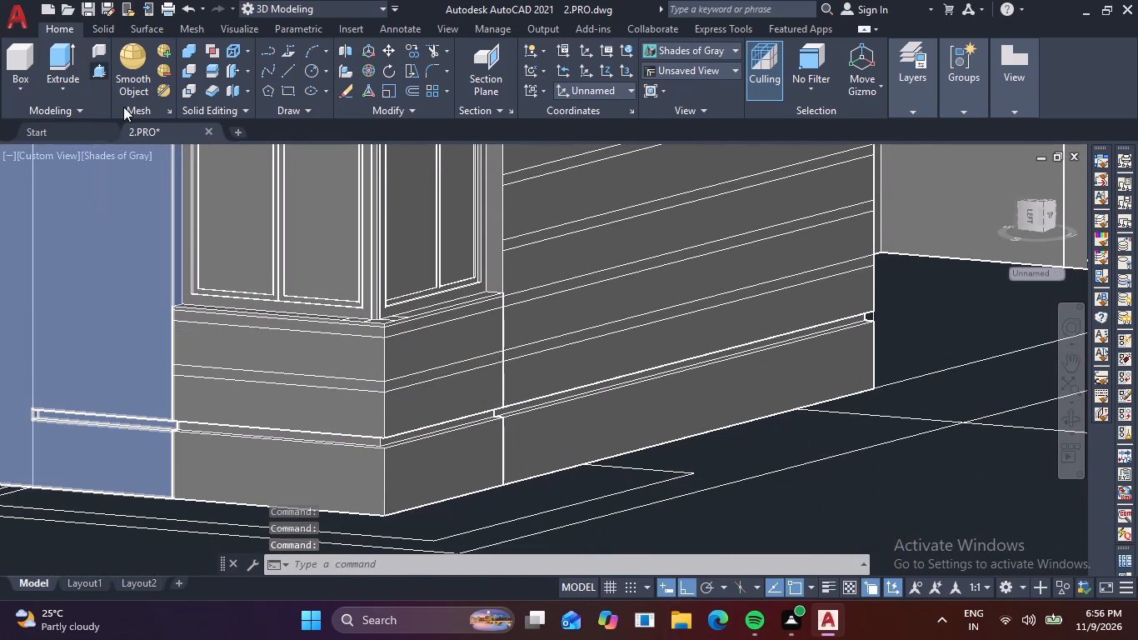
click(337, 382)
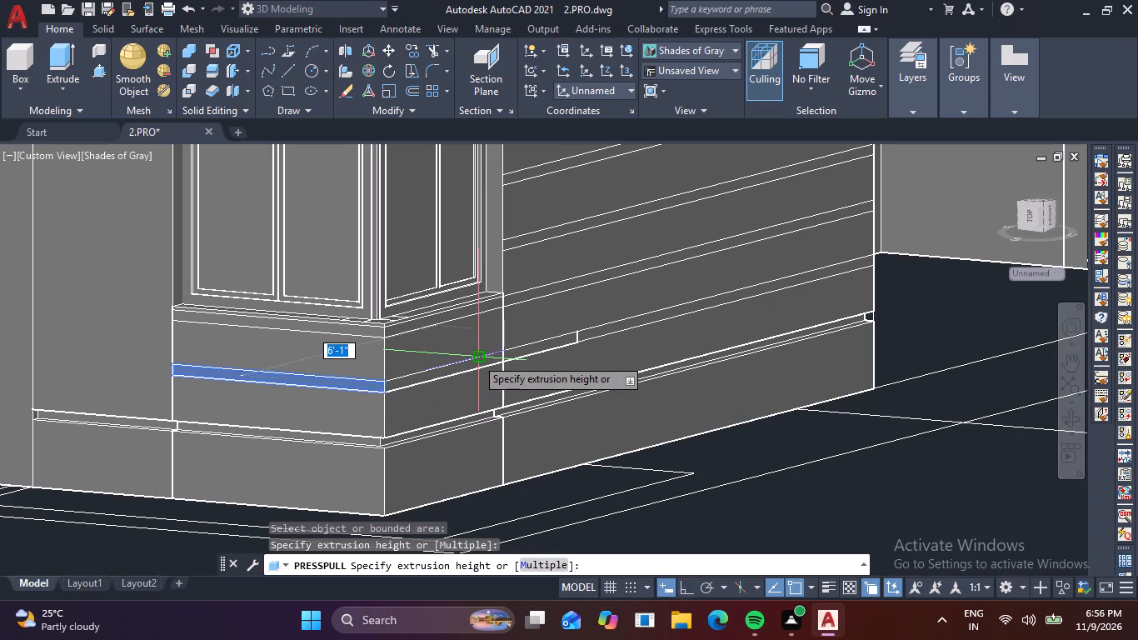
key(2)
key(space)
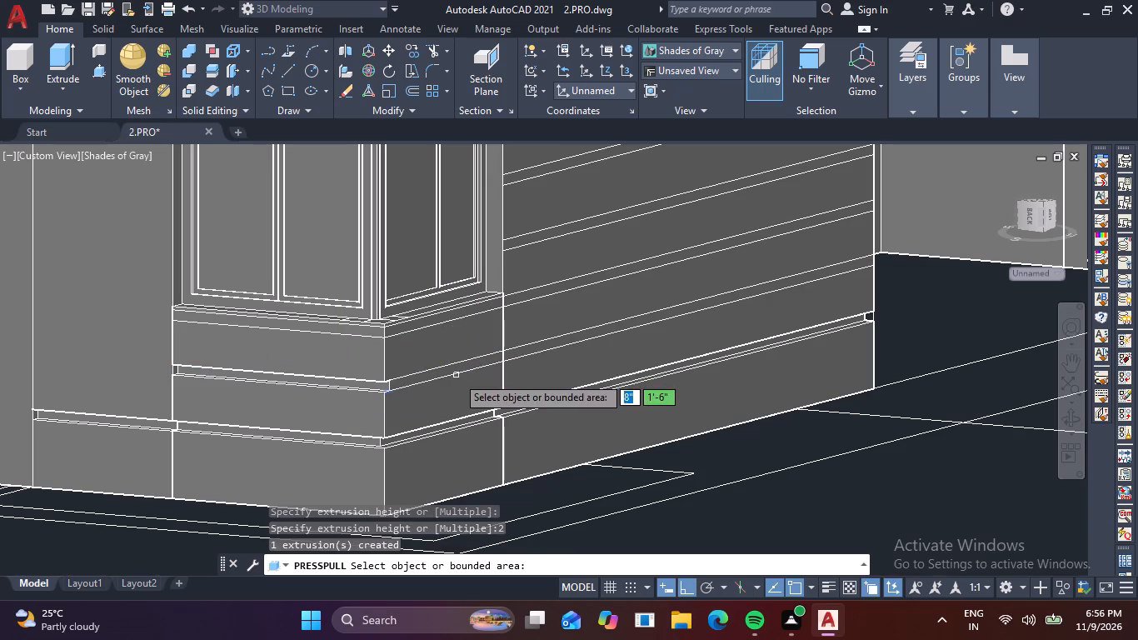
click(447, 370)
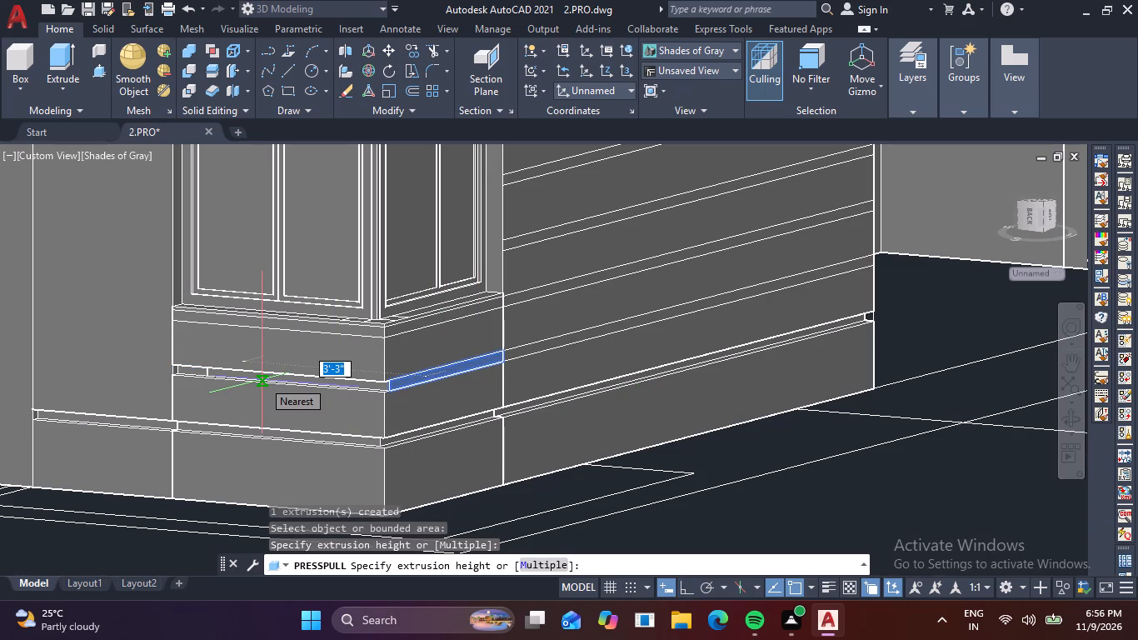
text(2)
key(space)
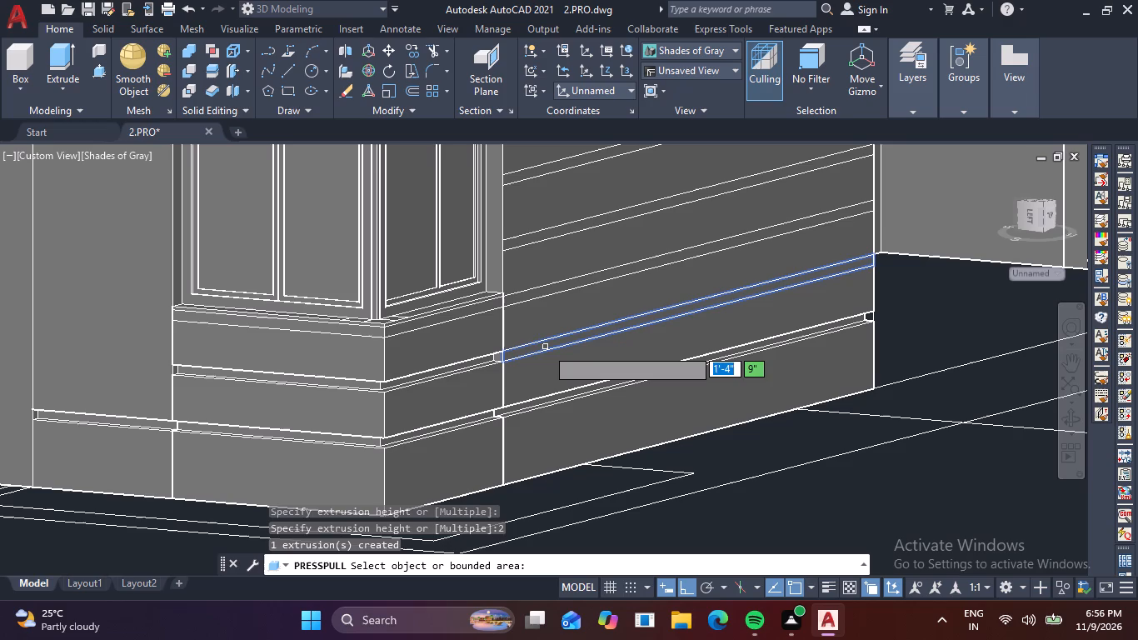
click(546, 347)
text(2)
key(space)
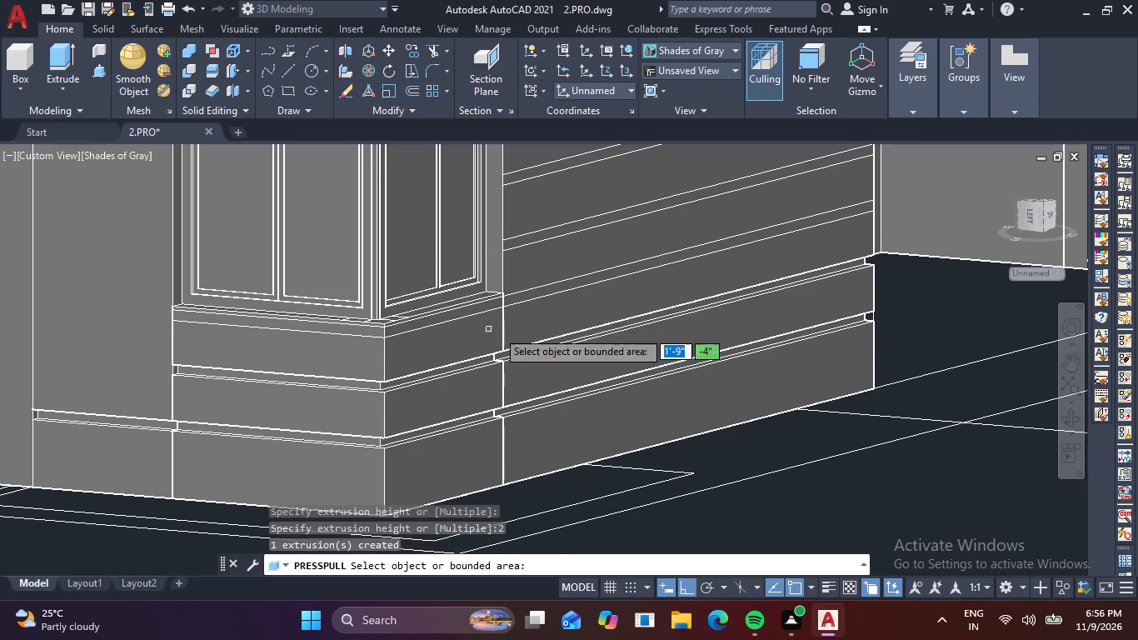
Press-pull the groove strip just beneath the bay window sill 2" inward on the side wall, bay side and bay front.
middle_drag(594, 306, 596, 377)
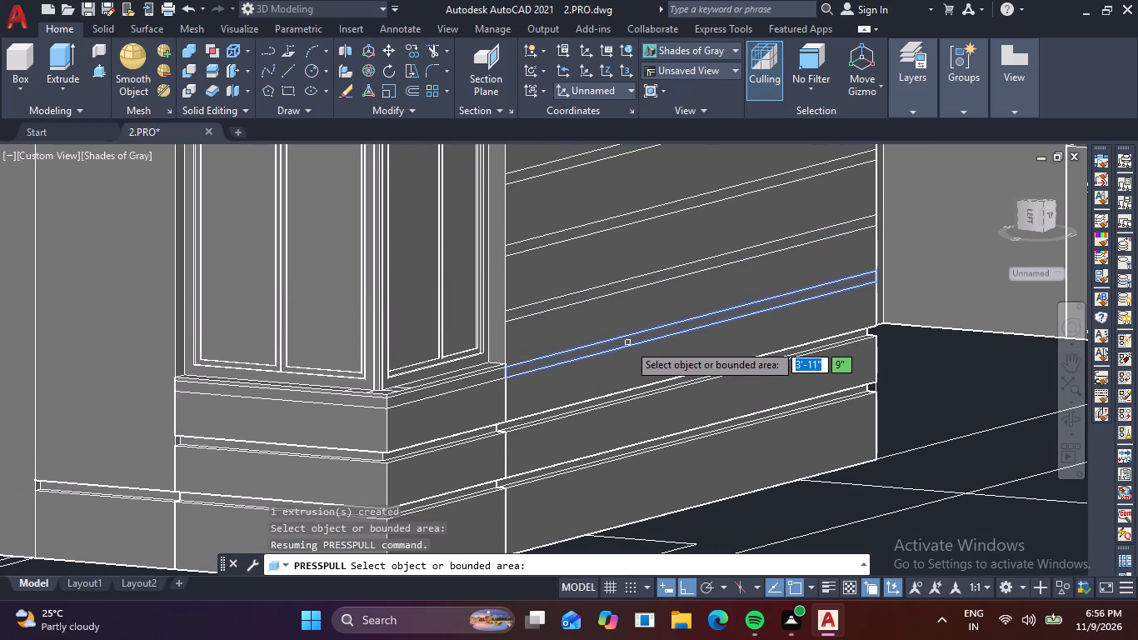
click(628, 343)
text(2)
key(space)
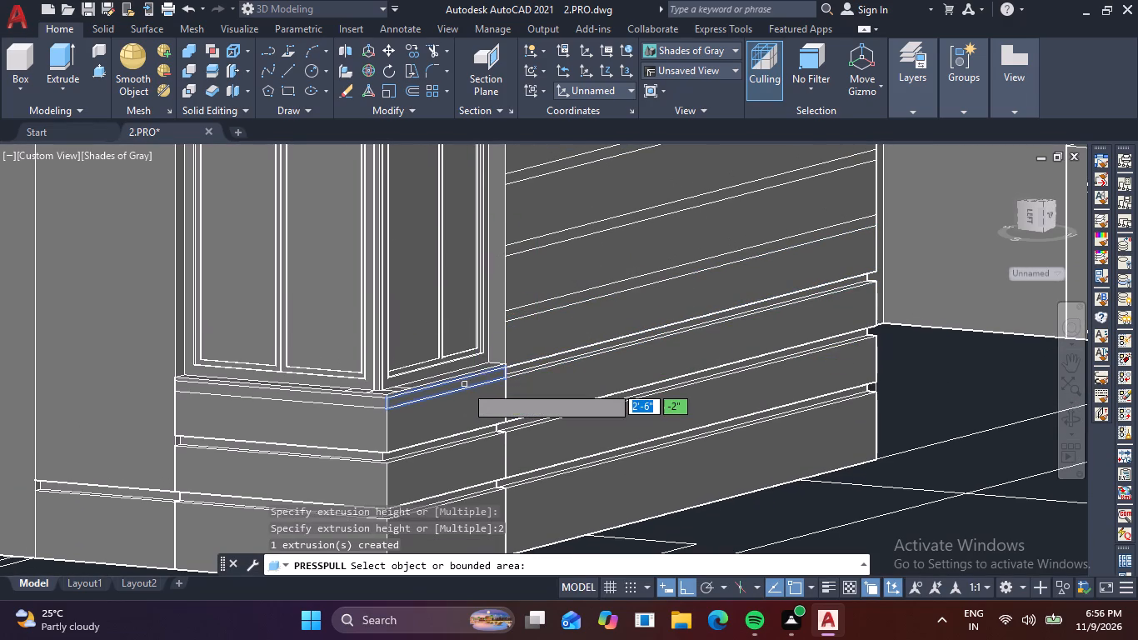
click(465, 385)
text(2)
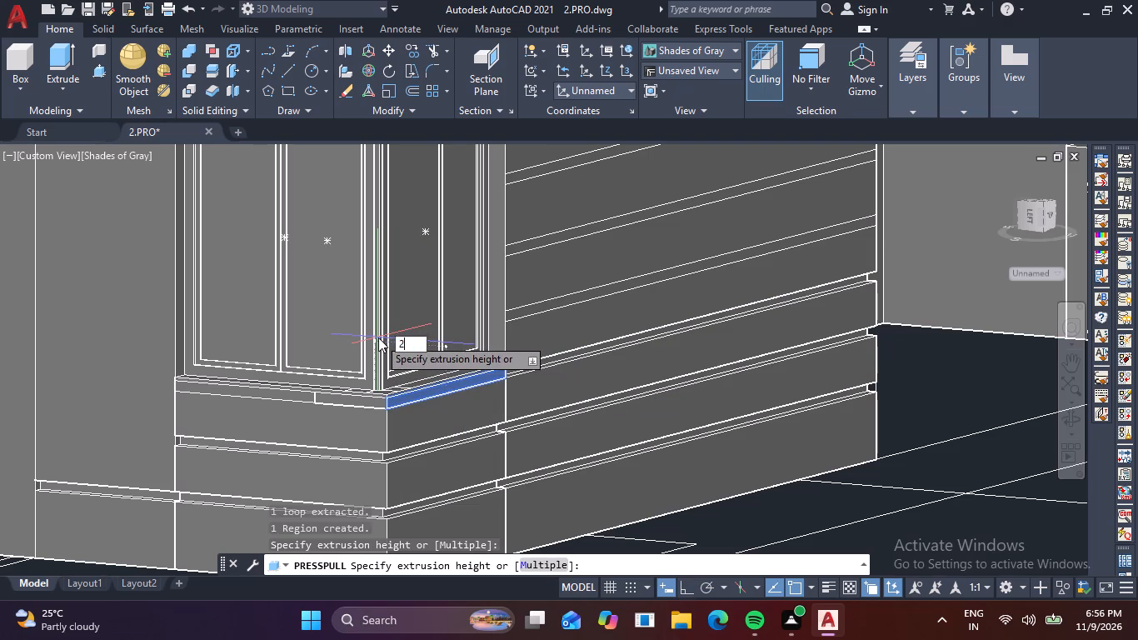
key(space)
click(357, 399)
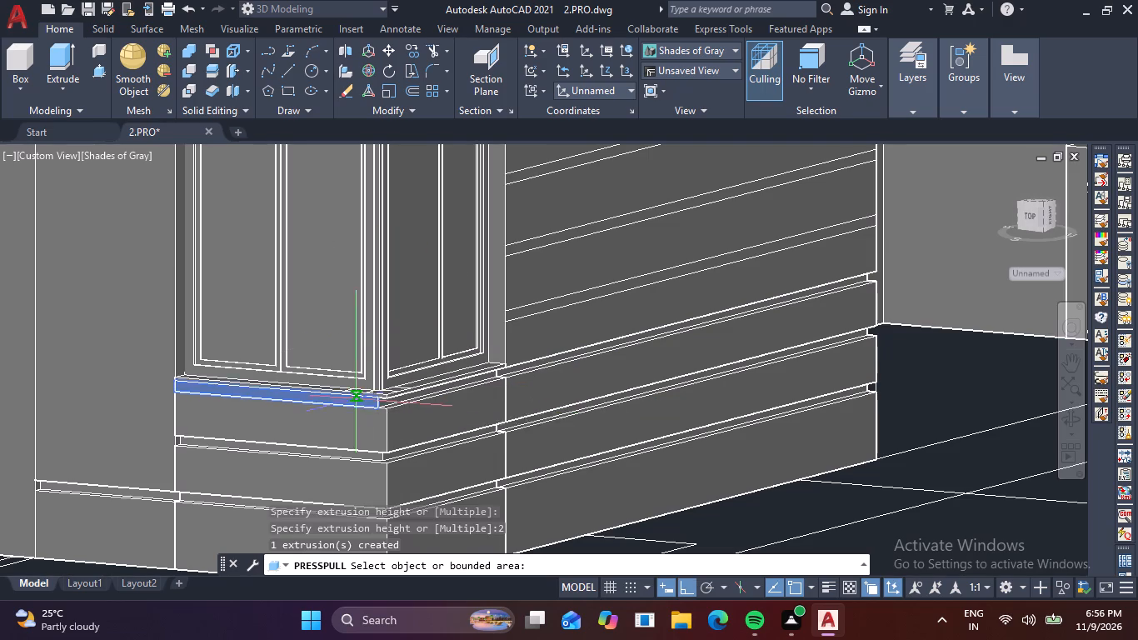
text(2)
key(space)
Press-pull the first two groove strips above the bay sill level 2" into the side wall beside the bay window.
middle_drag(651, 342, 557, 410)
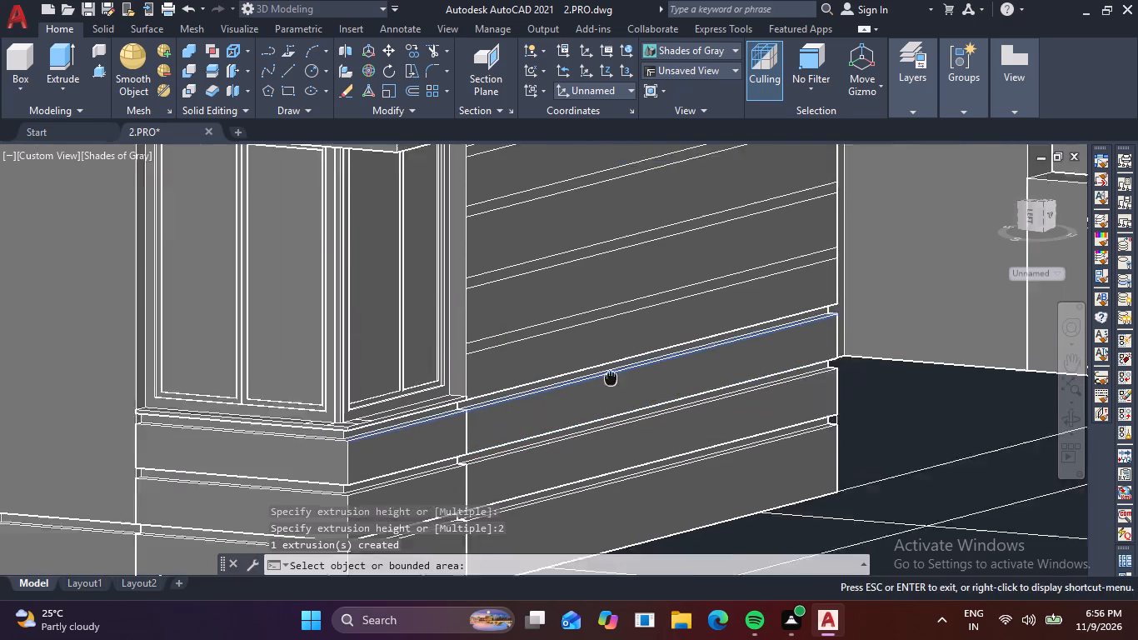
middle_drag(557, 410, 507, 442)
scroll(211, 502, up, 2)
middle_drag(269, 502, 280, 499)
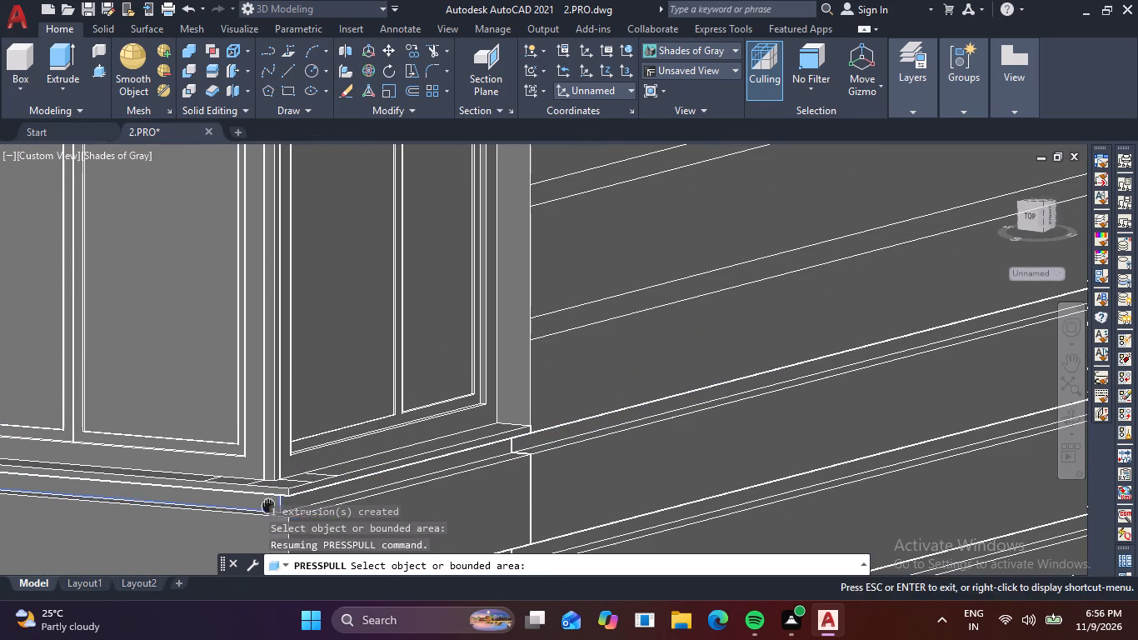
middle_drag(280, 499, 402, 419)
scroll(365, 443, up, 1)
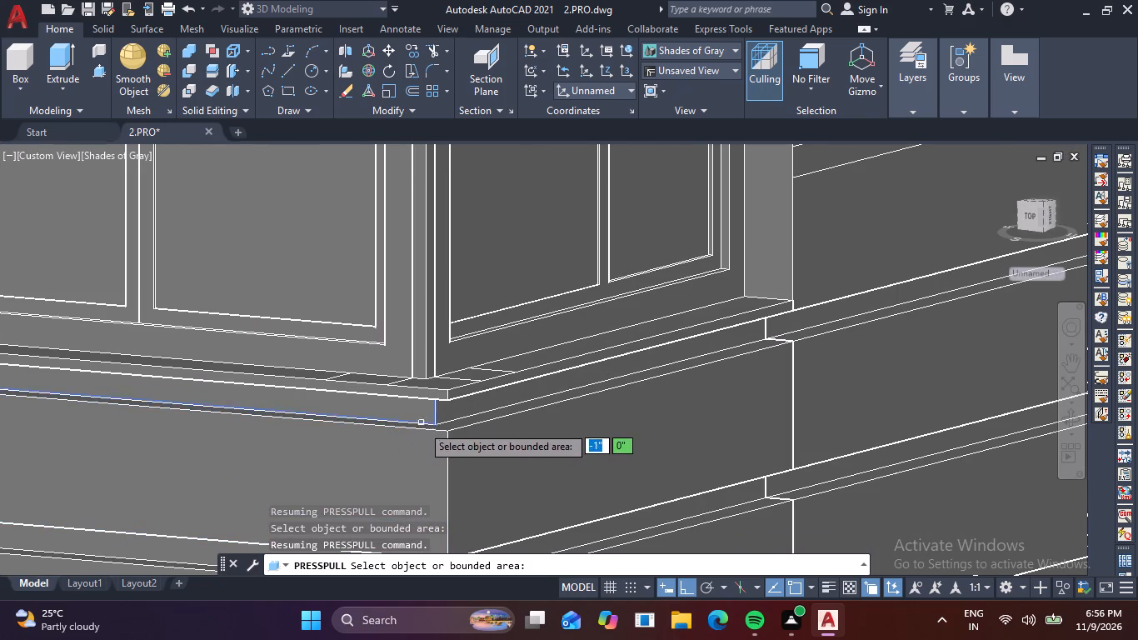
scroll(425, 437, down, 1)
shift+middle_drag(484, 496, 478, 496)
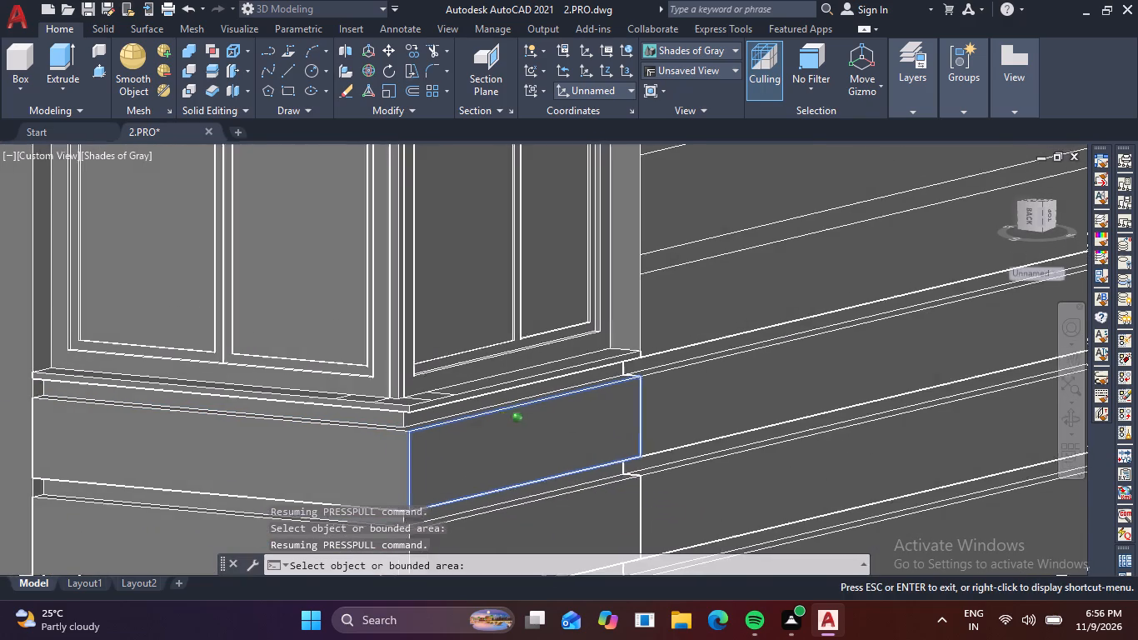
shift+middle_drag(478, 496, 472, 512)
middle_drag(518, 464, 498, 351)
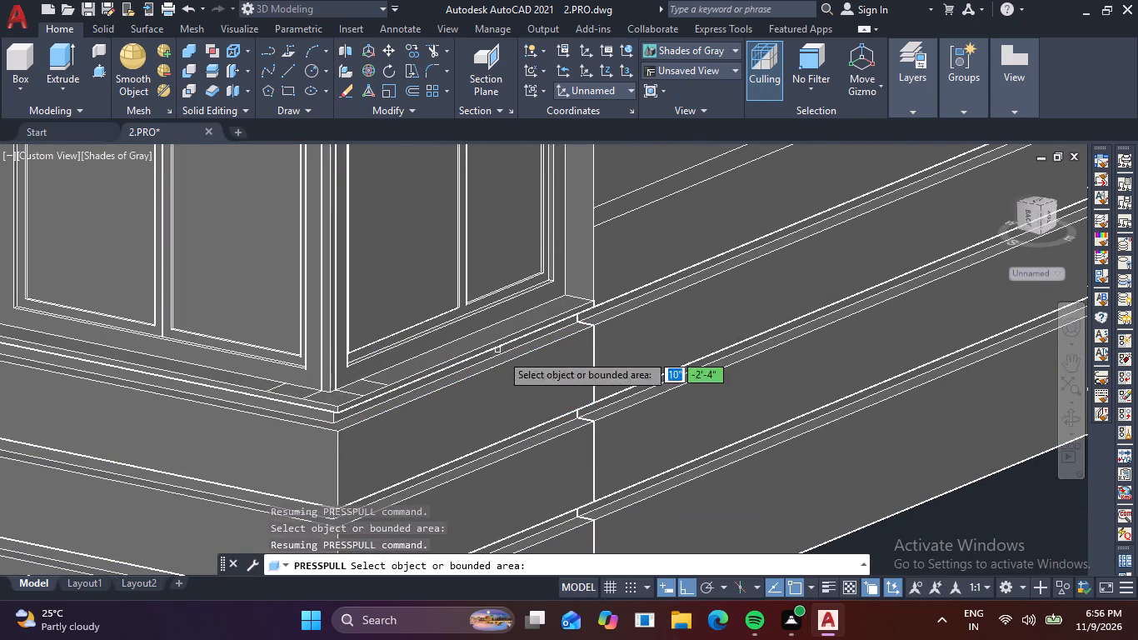
middle_drag(557, 371, 411, 496)
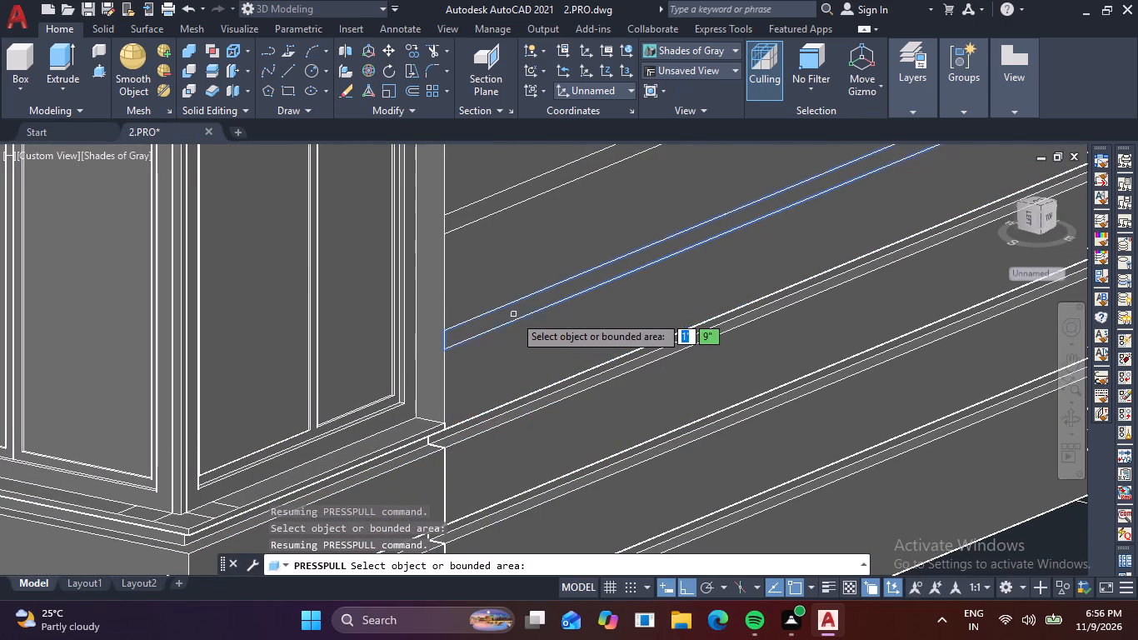
click(514, 312)
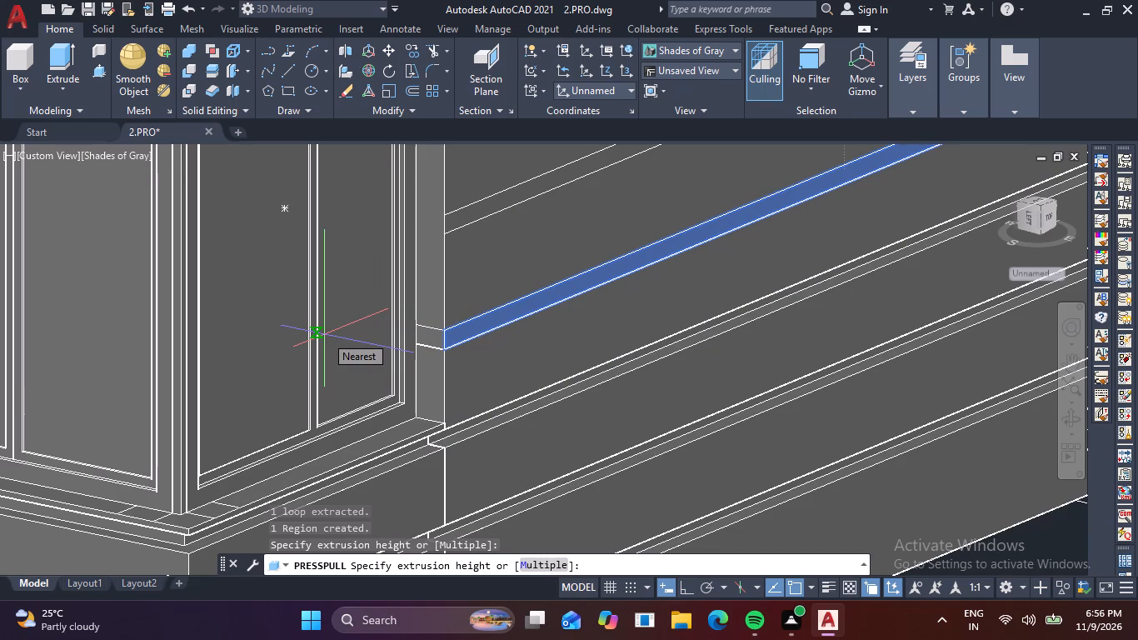
text(2)
key(space)
middle_drag(516, 297, 492, 427)
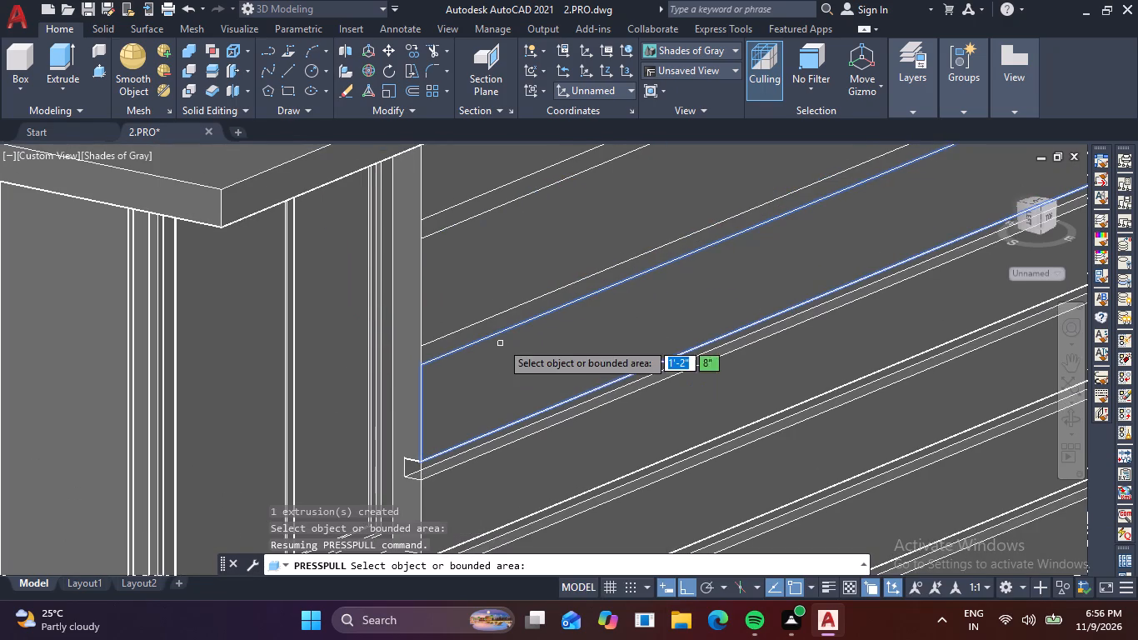
click(496, 325)
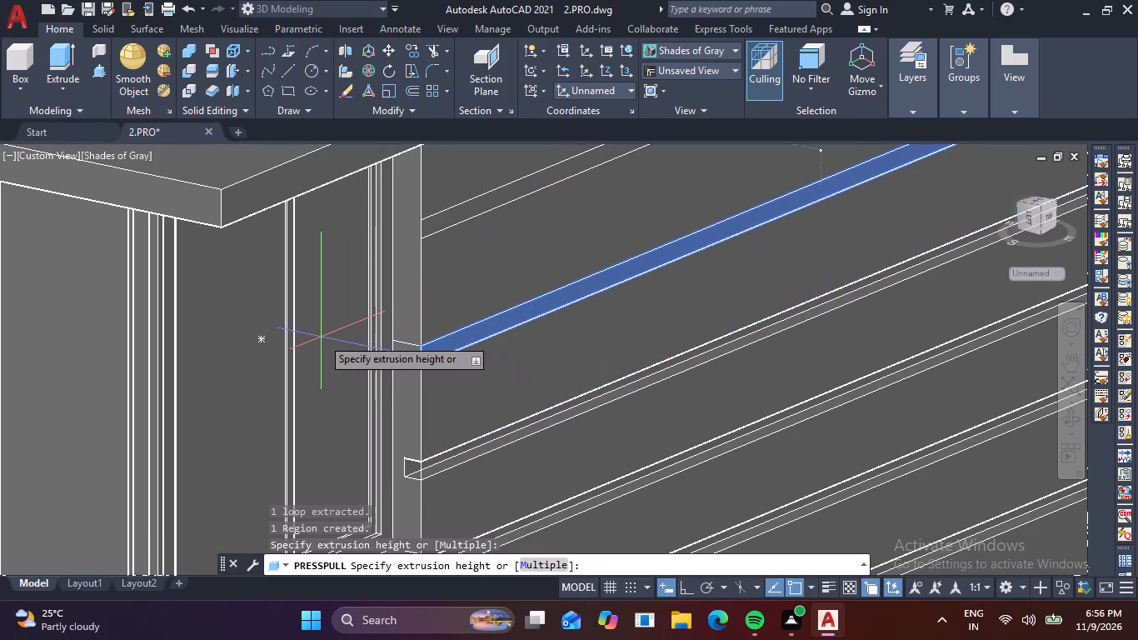
key(space)
Press-pull the third groove strip above the bay sill level into the side wall, picking the depth freehand.
middle_drag(514, 295, 495, 388)
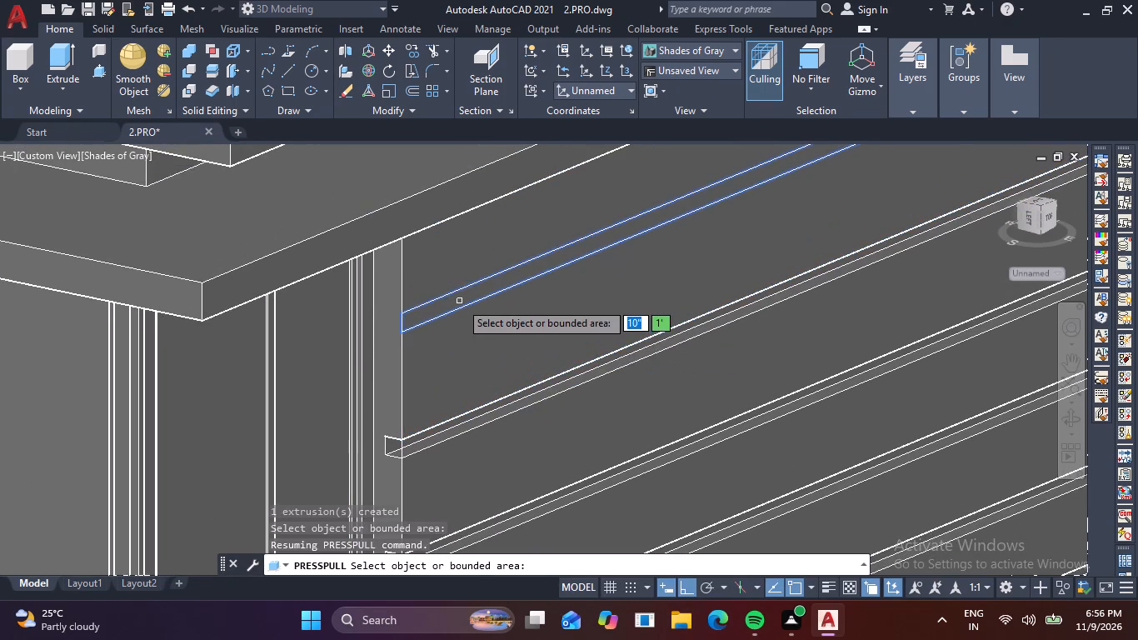
click(460, 302)
click(327, 313)
key(space)
middle_drag(435, 340, 424, 445)
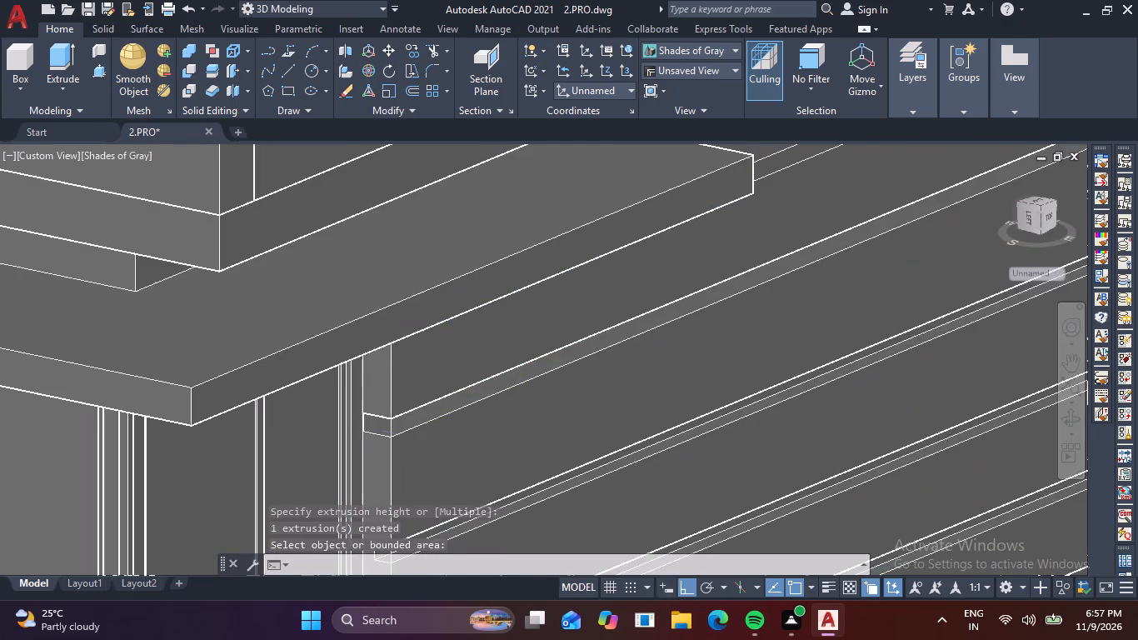
shift+middle_drag(464, 392, 465, 360)
scroll(465, 359, down, 1)
middle_drag(476, 377, 497, 389)
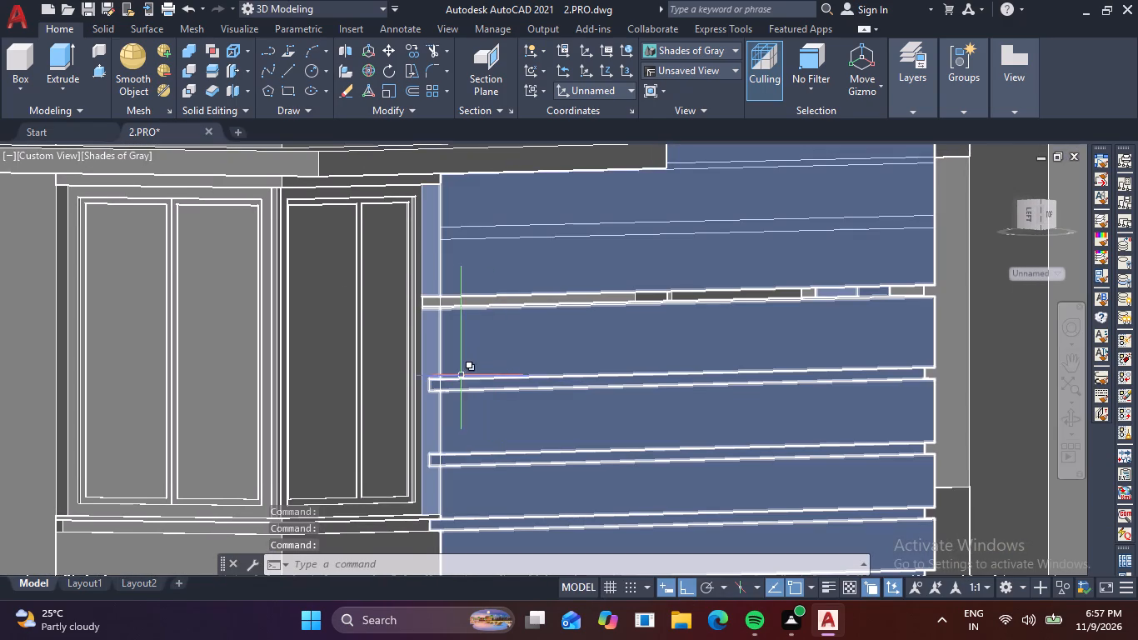
Undo the recent series of groove press-pulls on the bay base and side wall.
key(ctrl+z)
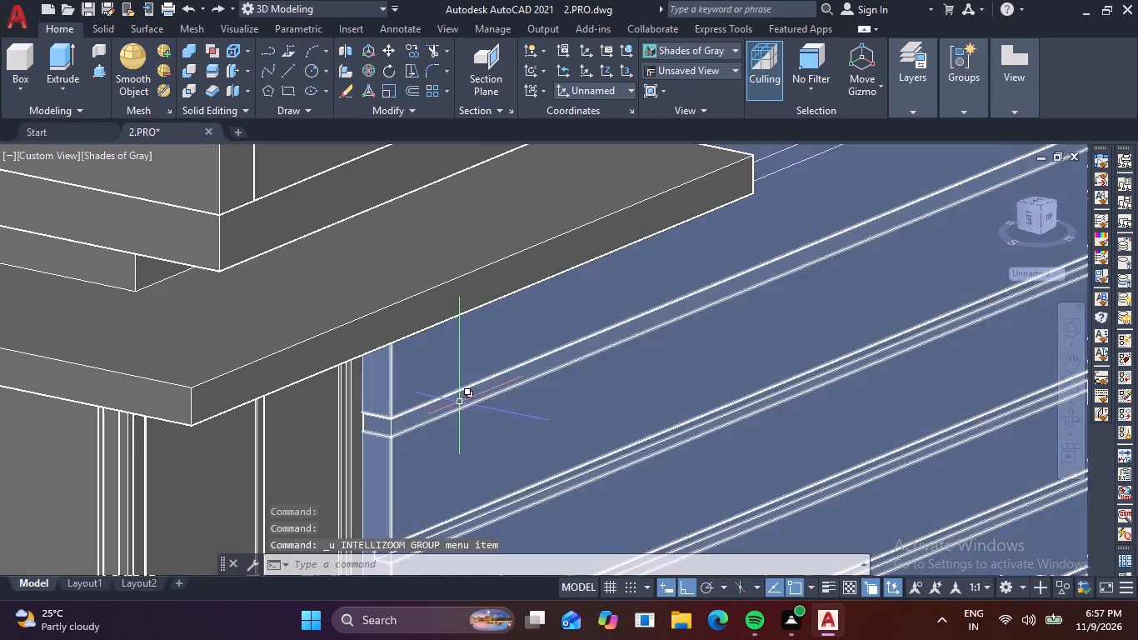
key(ctrl+z)
key(ctrl+z)
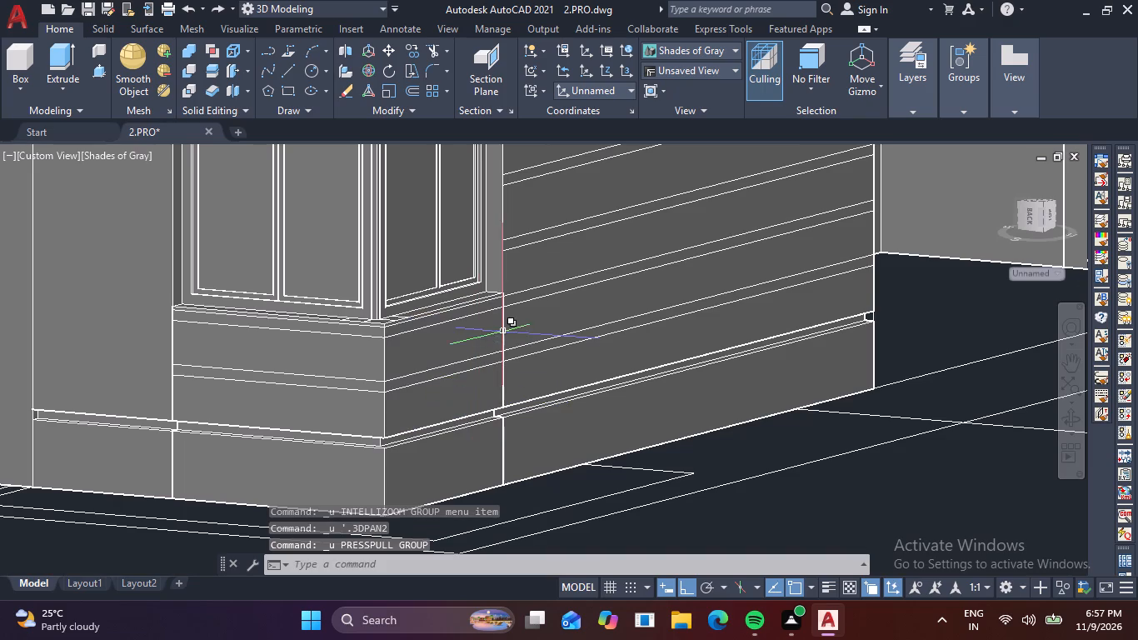
Press-pull the first uncut groove strip above the existing base groove 2" inward on the bay front, bay side and side wall.
middle_drag(504, 337, 464, 451)
scroll(502, 383, up, 2)
middle_drag(472, 408, 603, 245)
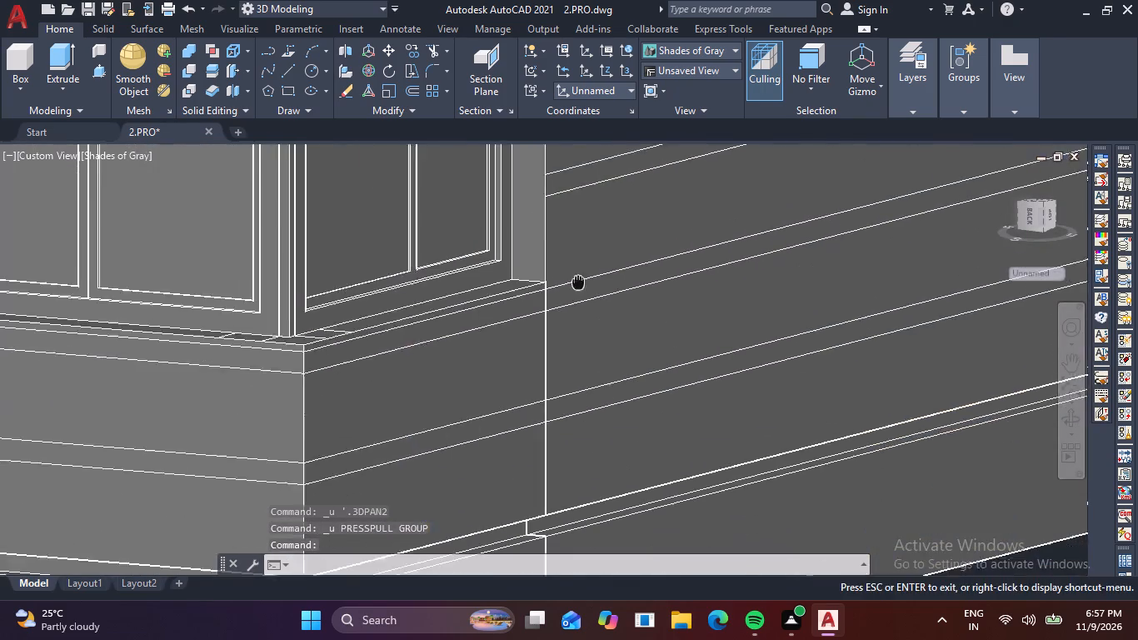
middle_drag(603, 245, 626, 217)
scroll(551, 341, down, 1)
scroll(412, 419, up, 1)
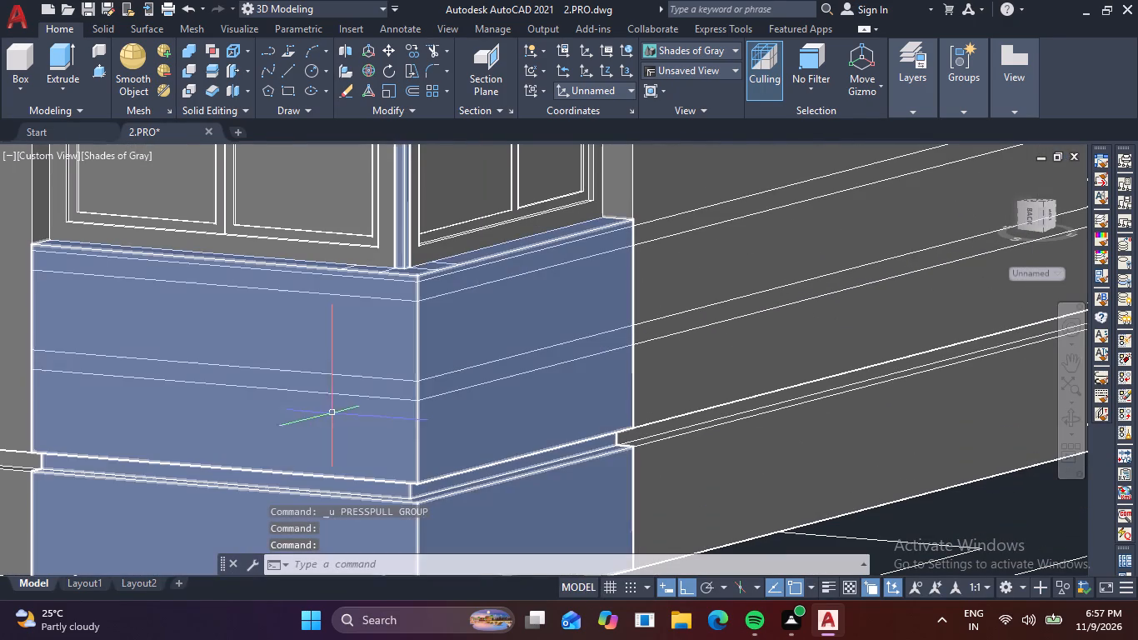
click(101, 69)
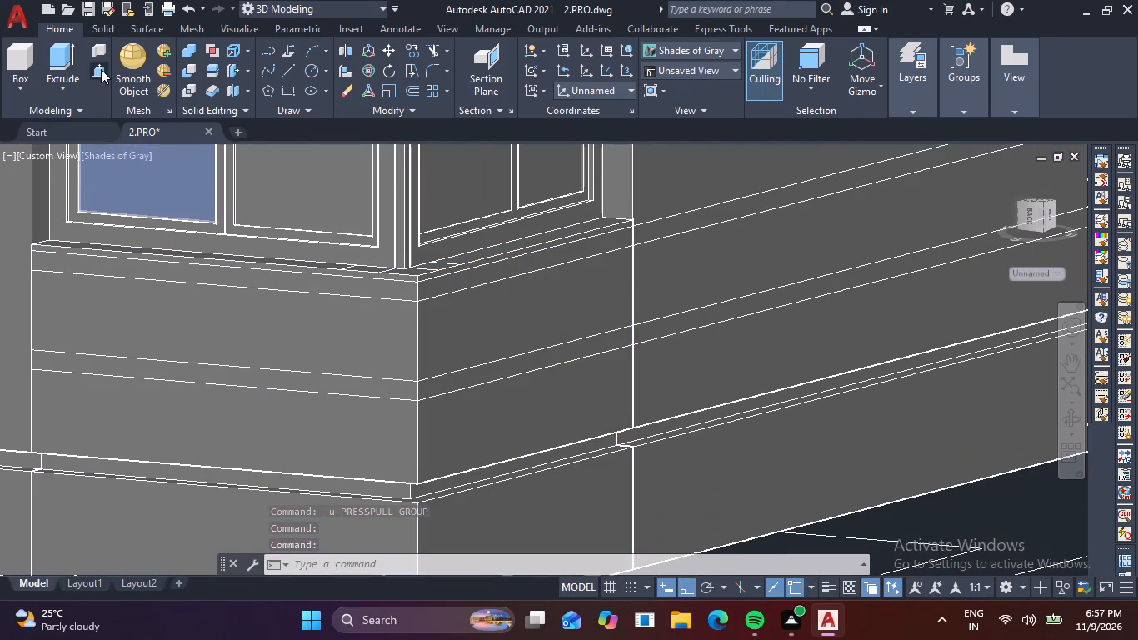
middle_drag(302, 382, 297, 322)
click(357, 327)
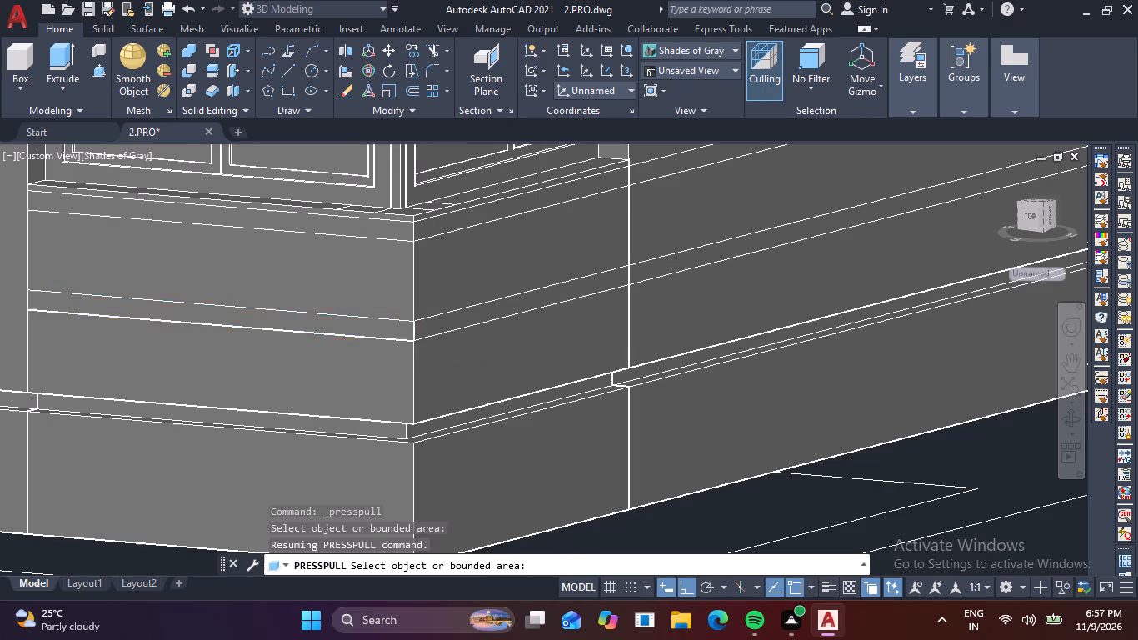
text(2)
key(space)
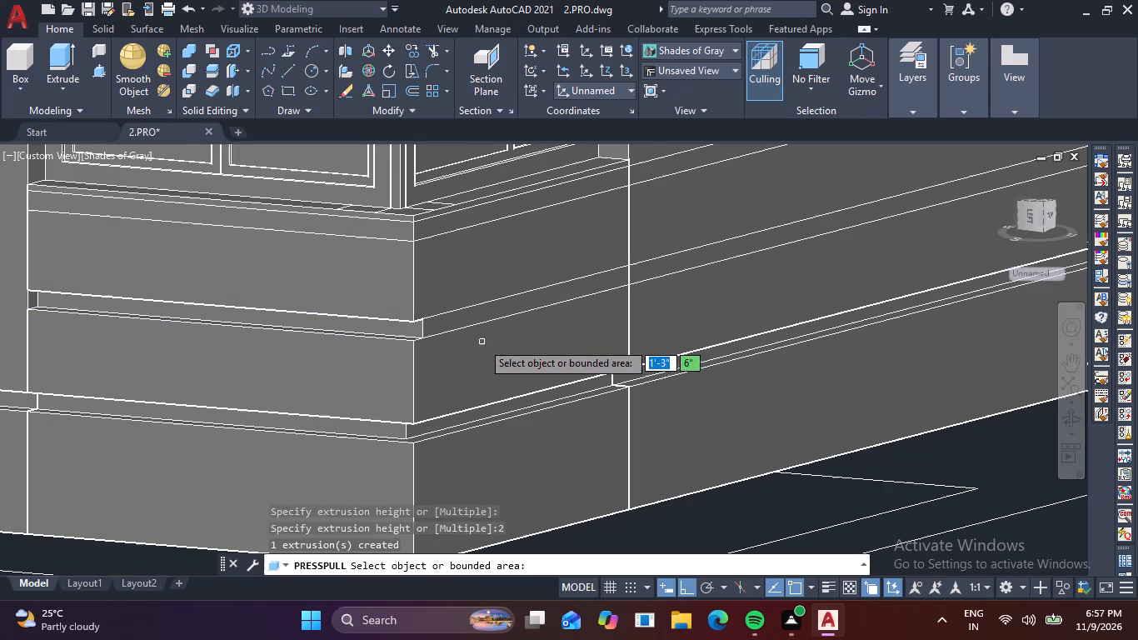
click(477, 319)
key(space)
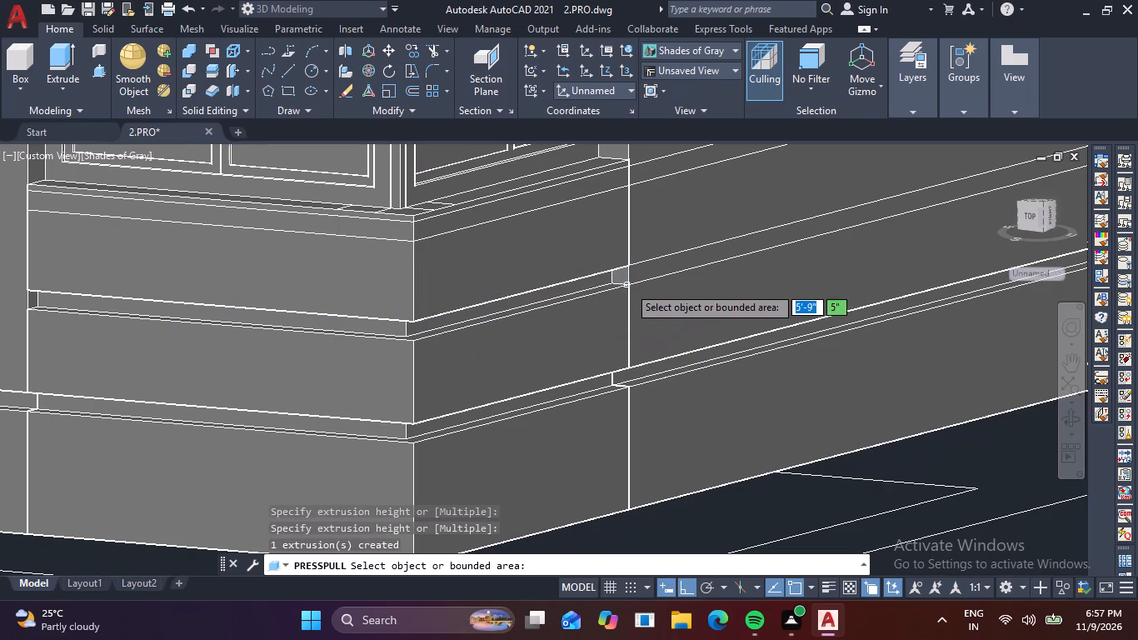
click(647, 277)
key(space)
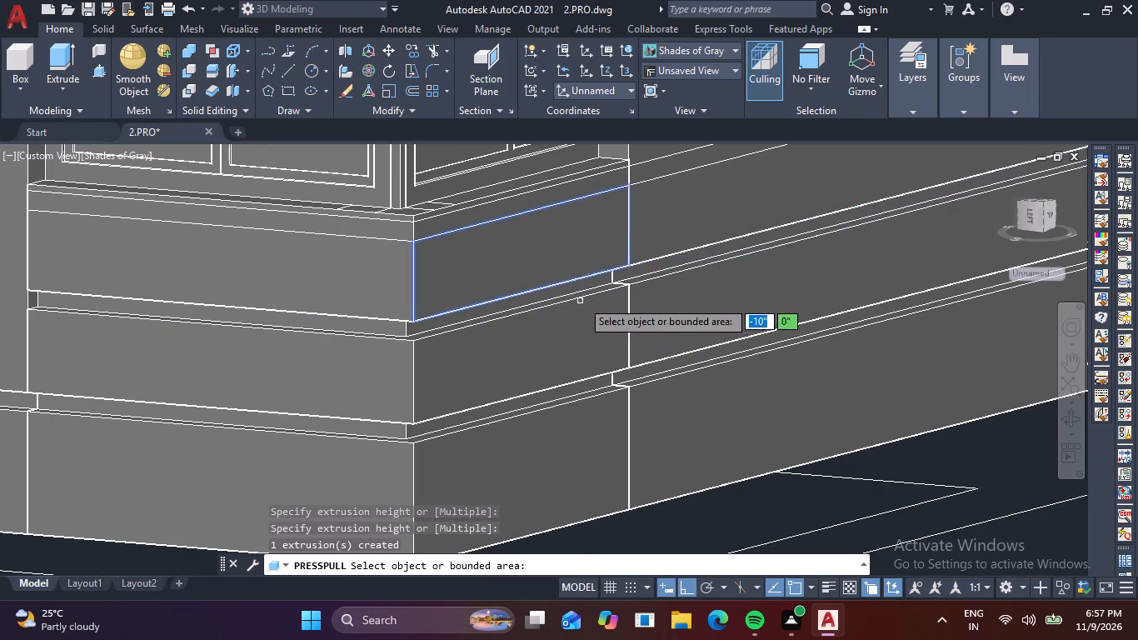
Press-pull the groove strip just beneath the bay window sill 2" inward on the bay front, bay side and side wall.
middle_drag(586, 303, 573, 352)
click(374, 277)
key(space)
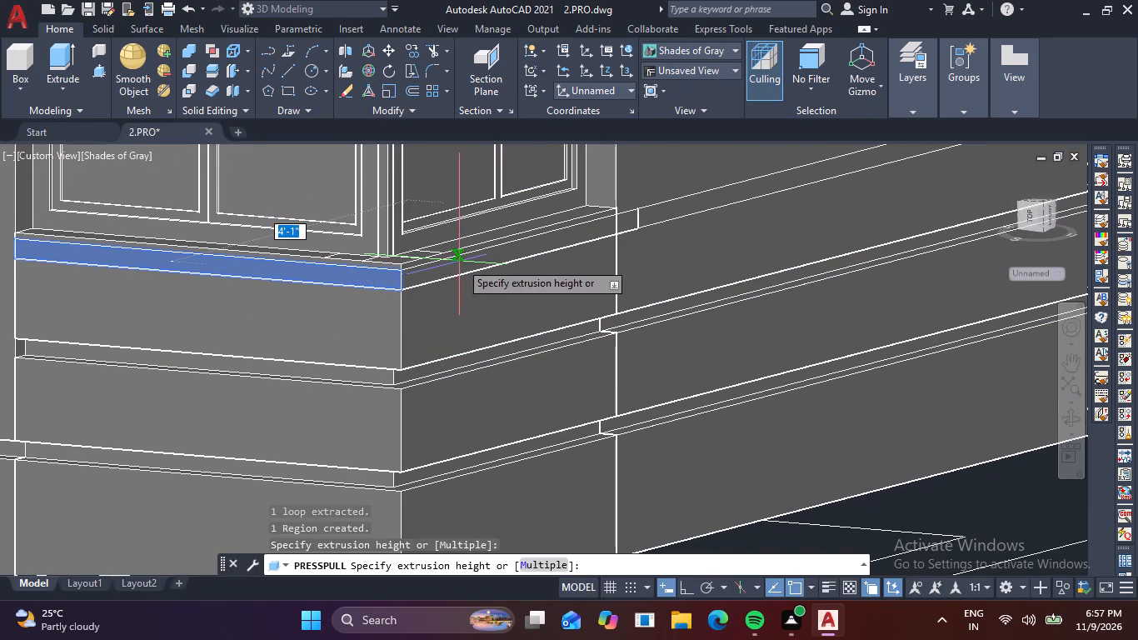
click(476, 266)
key(space)
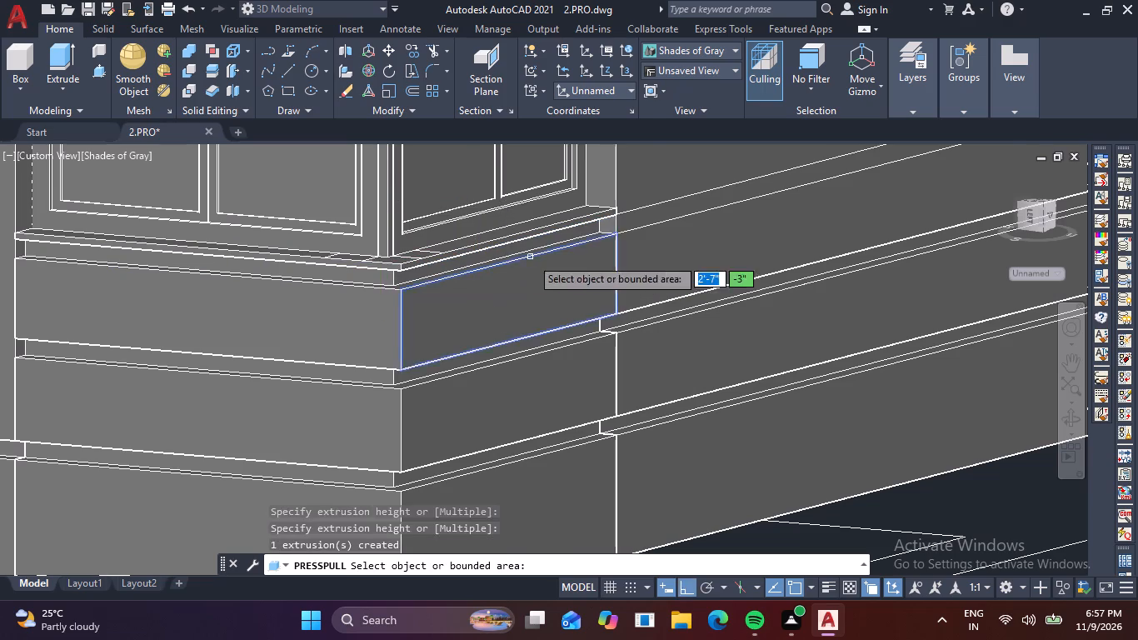
middle_drag(528, 268, 457, 343)
click(586, 287)
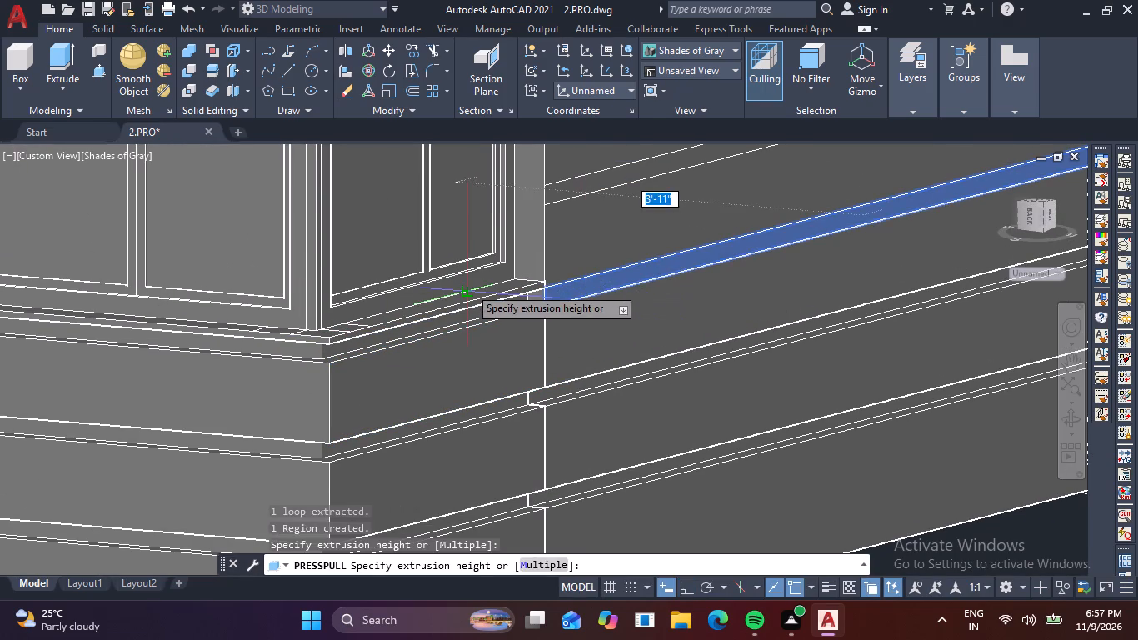
key(space)
Press-pull the four groove strips between the bay sill level and the canopy slab 2" into the side wall.
middle_drag(601, 220, 549, 333)
click(548, 295)
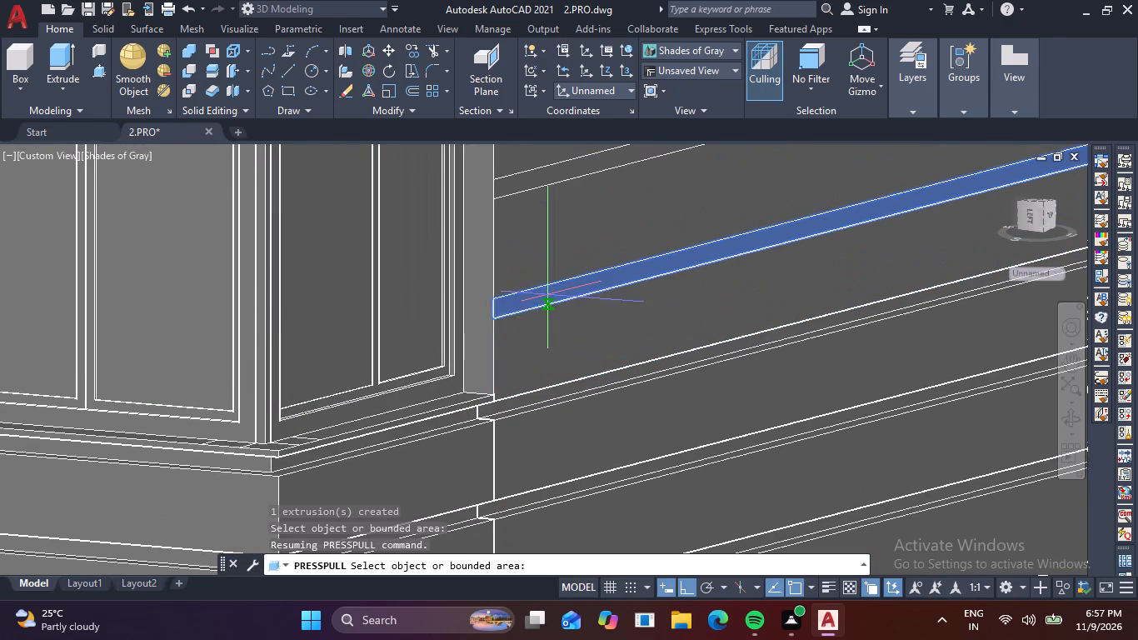
key(space)
middle_drag(553, 258, 508, 377)
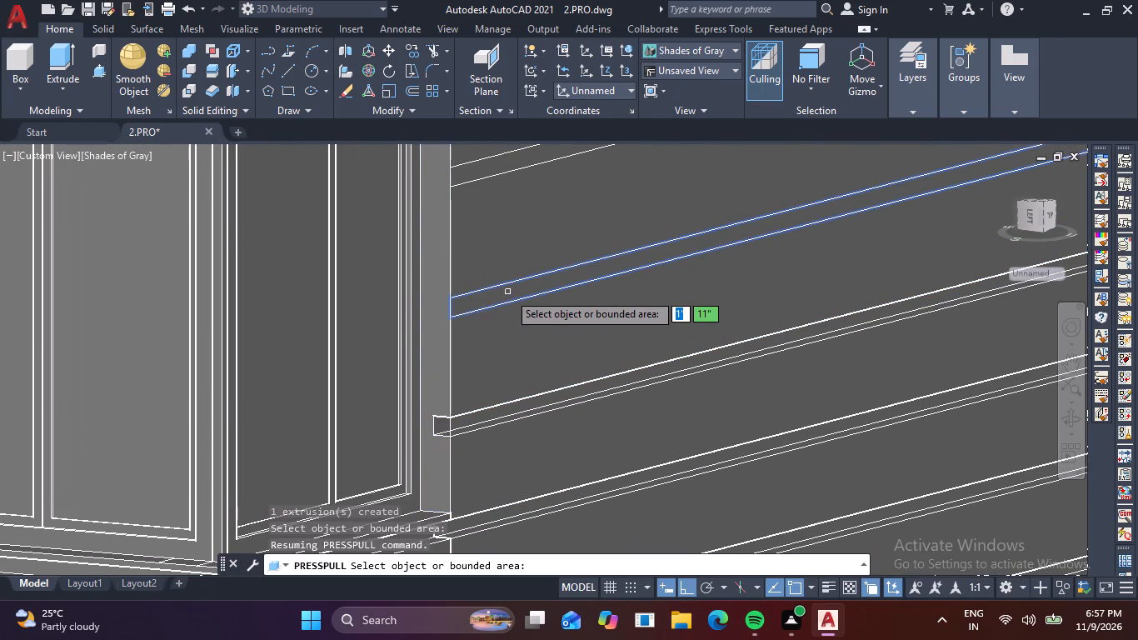
click(508, 292)
key(space)
middle_drag(537, 235, 481, 401)
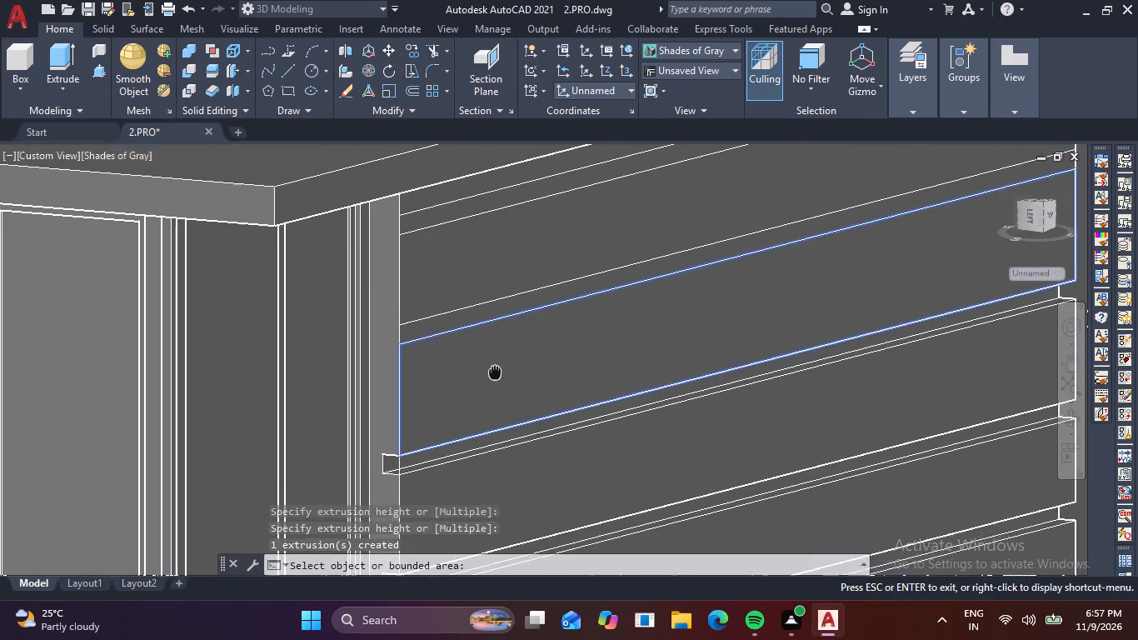
middle_drag(481, 401, 479, 409)
click(444, 336)
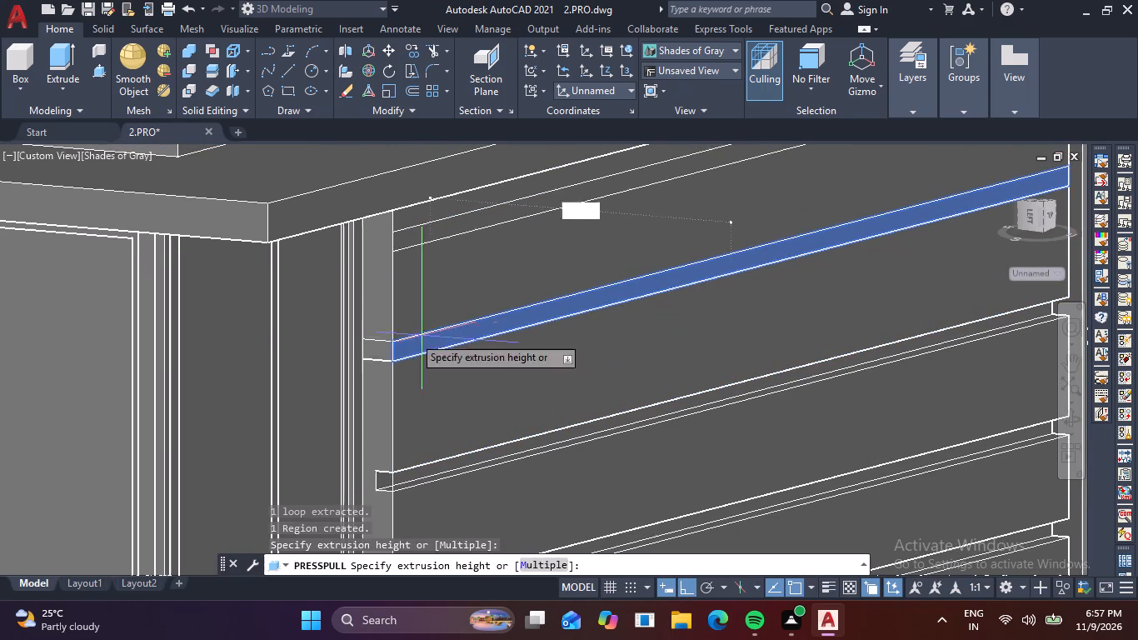
key(space)
middle_drag(400, 301, 400, 423)
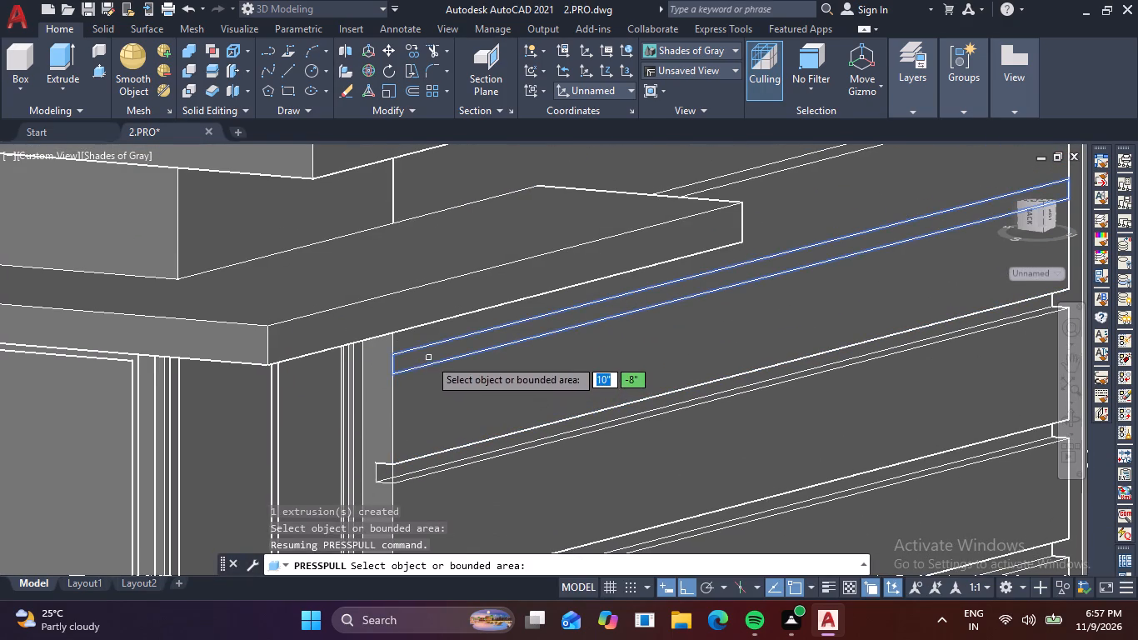
click(429, 358)
key(space)
Press-pull the topmost groove strip, partly hidden behind the canopy slab, 2" into the side wall.
scroll(491, 354, down, 1)
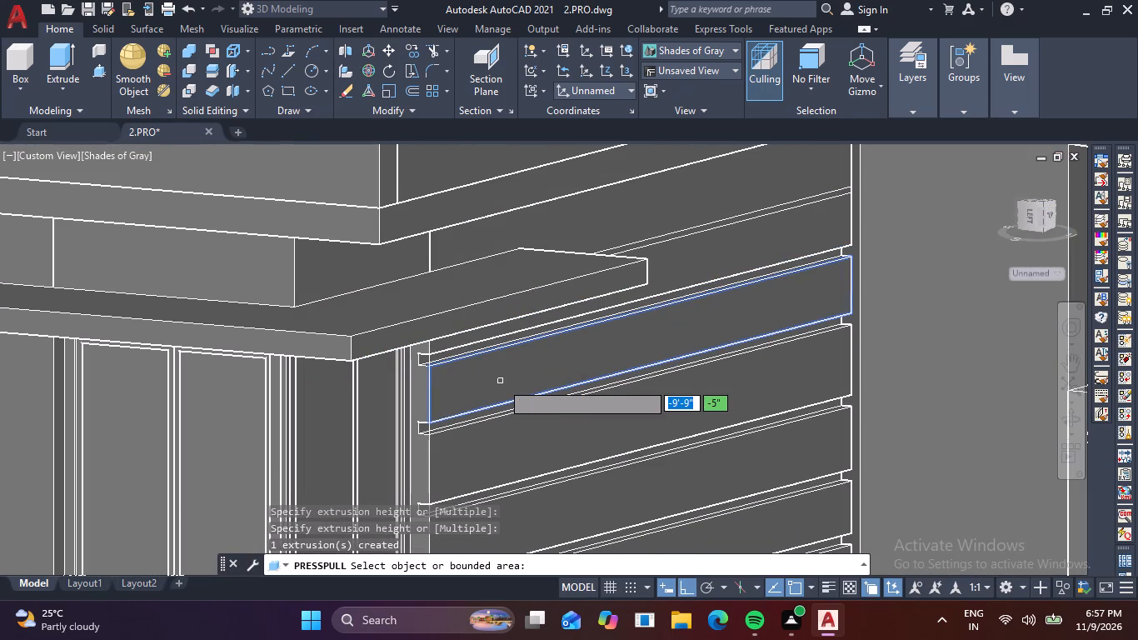
middle_drag(646, 267, 444, 382)
scroll(605, 332, up, 2)
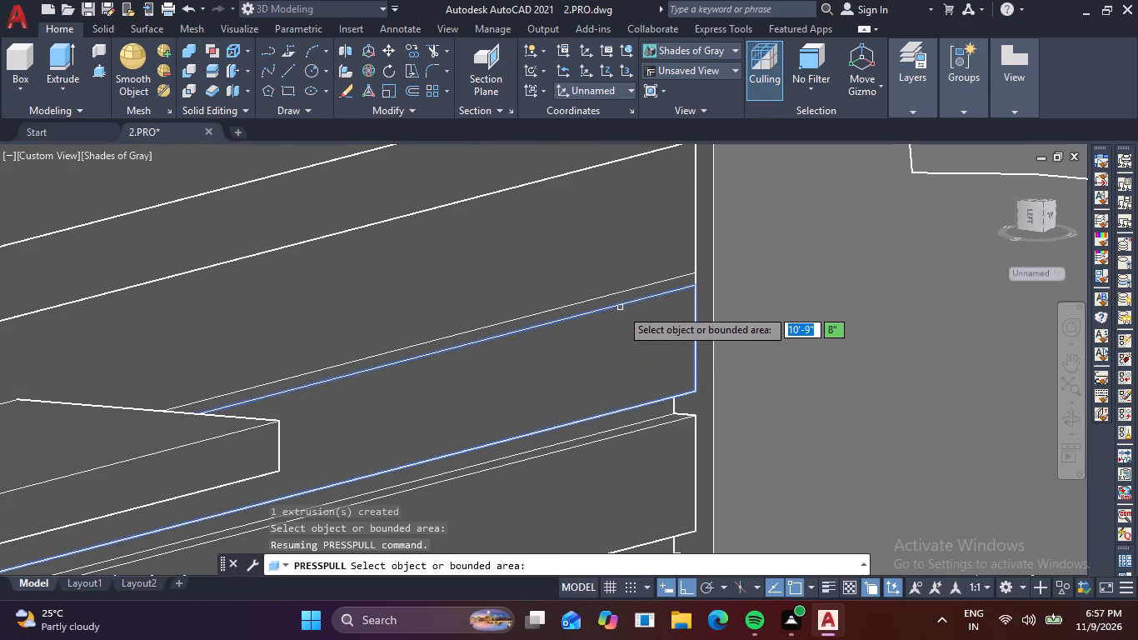
click(616, 302)
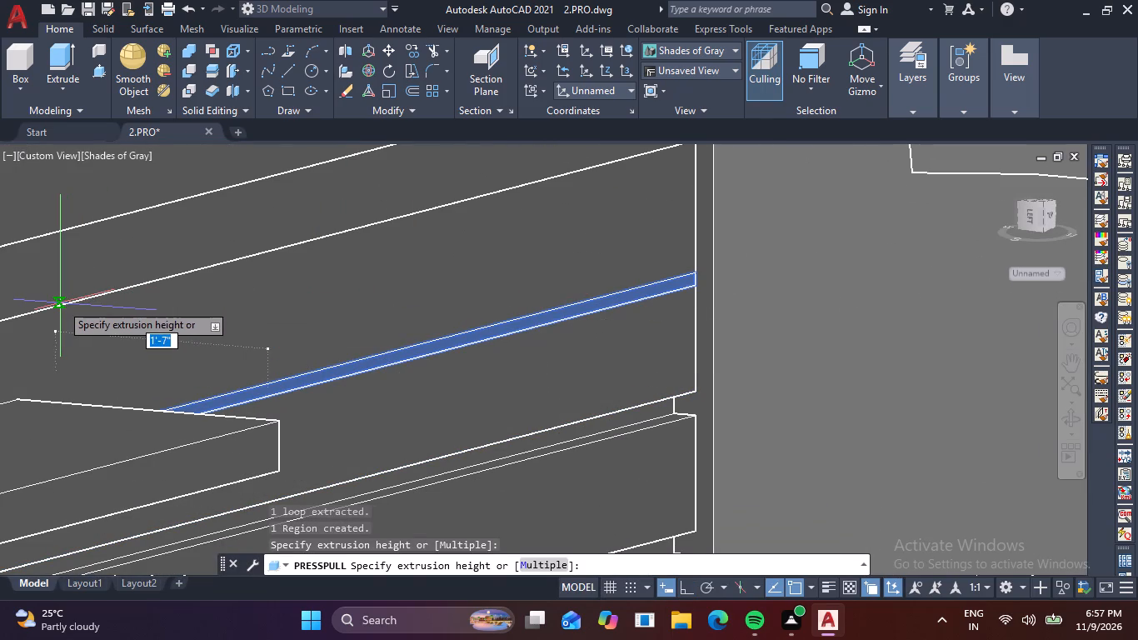
key(space)
scroll(536, 374, down, 1)
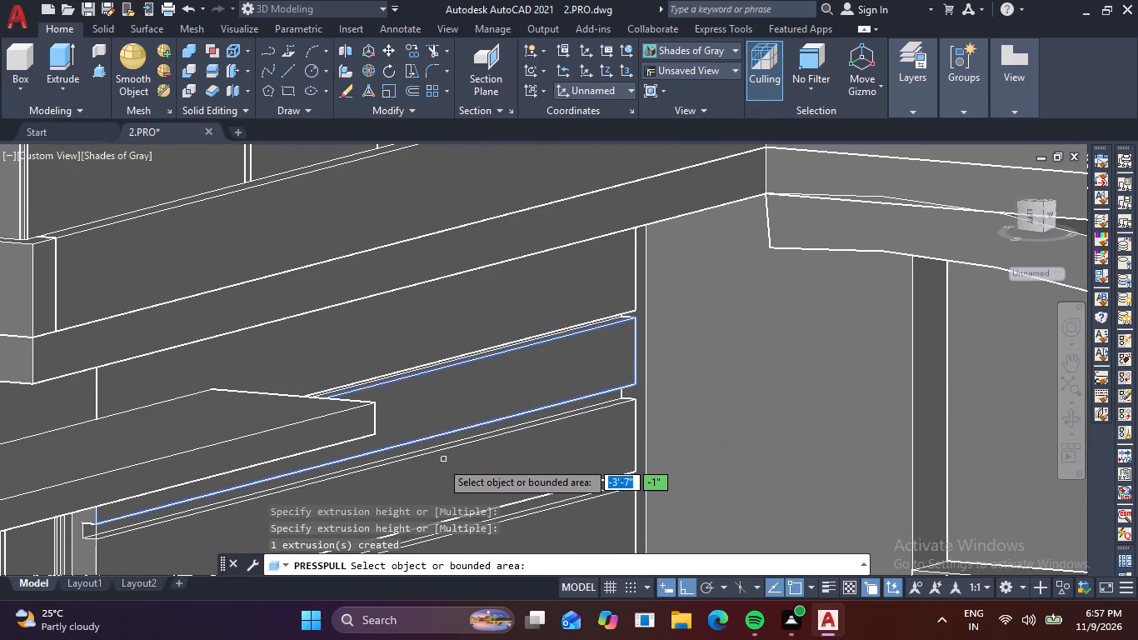
key(Escape)
Examine the grooved side wall and bay base from several angles.
shift+middle_drag(459, 468, 528, 387)
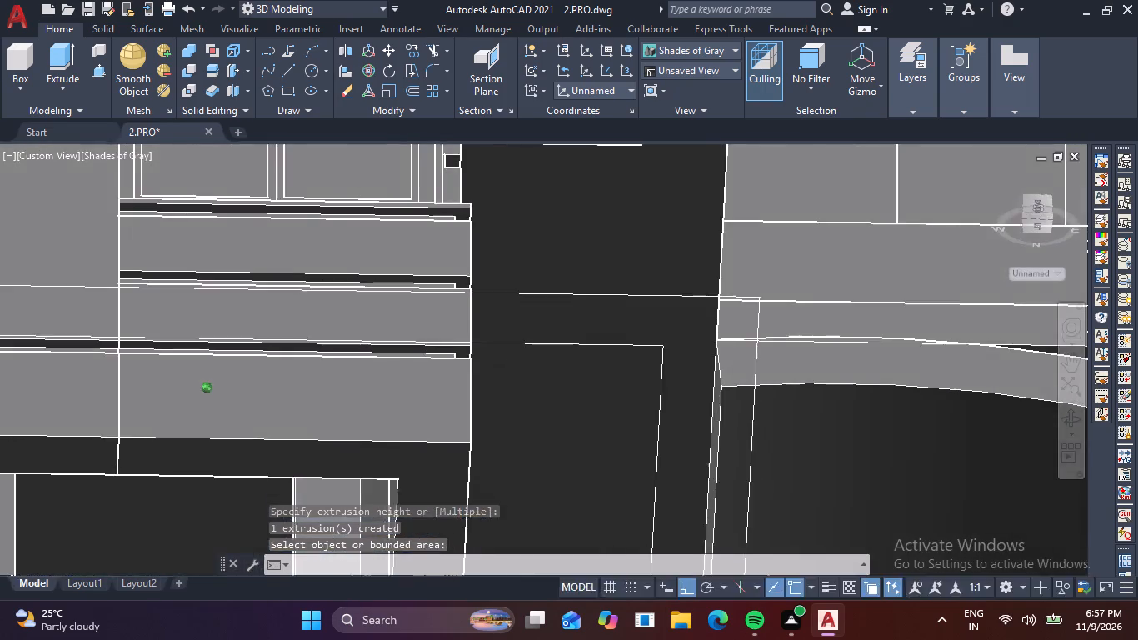
shift+middle_drag(495, 411, 373, 463)
scroll(404, 411, down, 3)
middle_drag(614, 398, 653, 437)
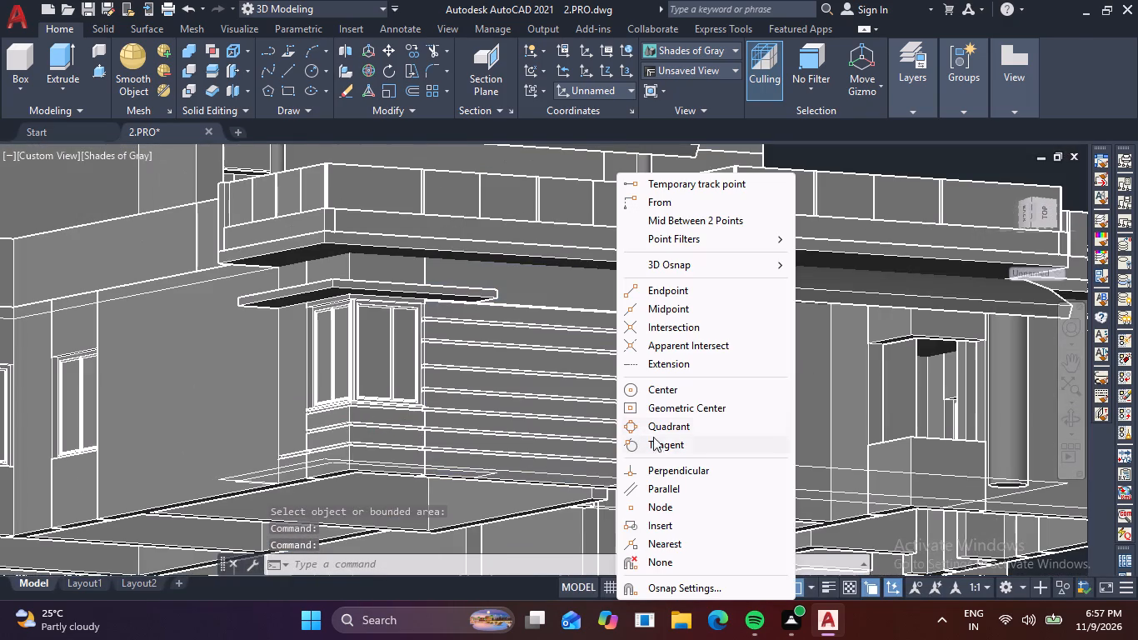
middle_drag(653, 437, 677, 451)
key(Escape)
shift+middle_drag(476, 385, 497, 397)
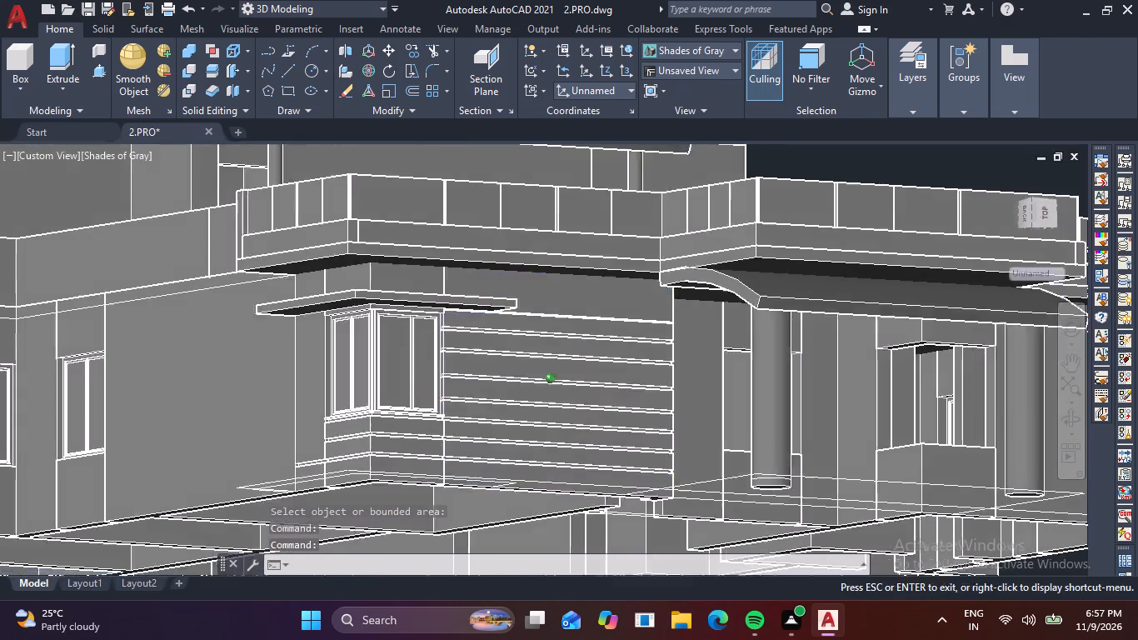
shift+middle_drag(497, 397, 522, 422)
Draw two lines about 2'-6" long across the narrow wall section beside the bay front, continuing both edges of the bay's middle groove.
middle_drag(518, 447, 606, 246)
scroll(562, 440, up, 2)
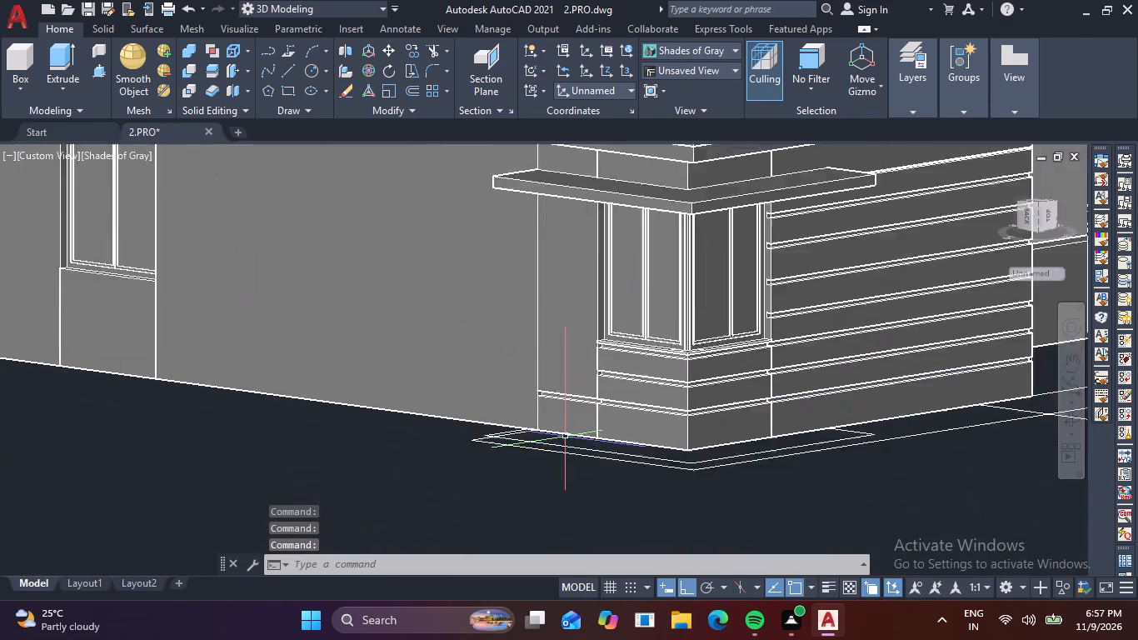
scroll(571, 429, up, 1)
scroll(624, 332, up, 4)
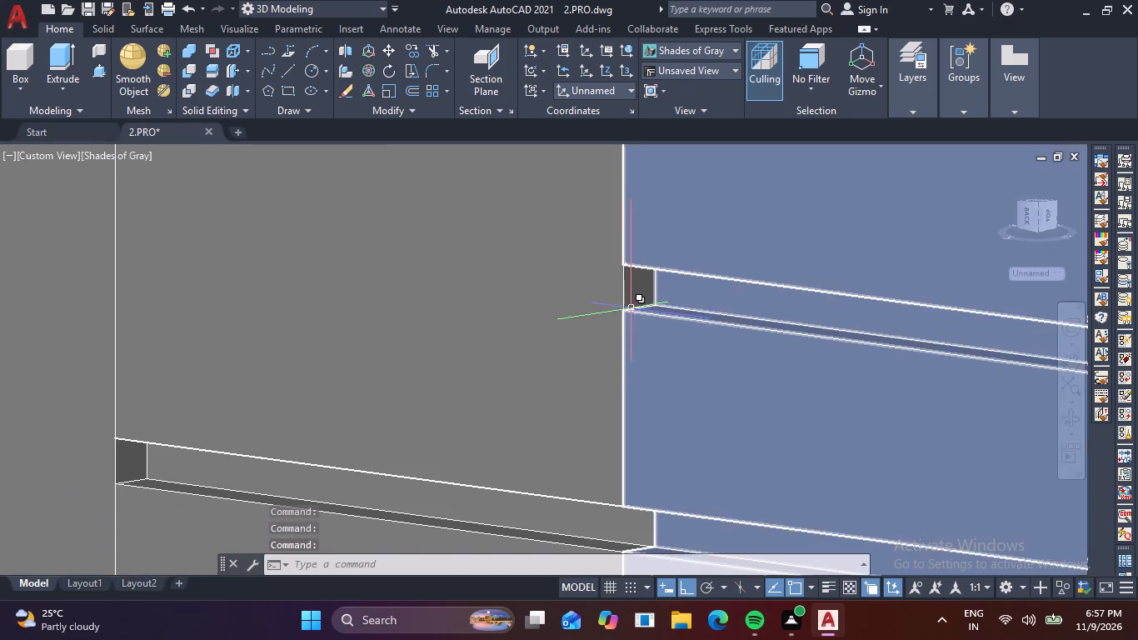
key(l)
key(space)
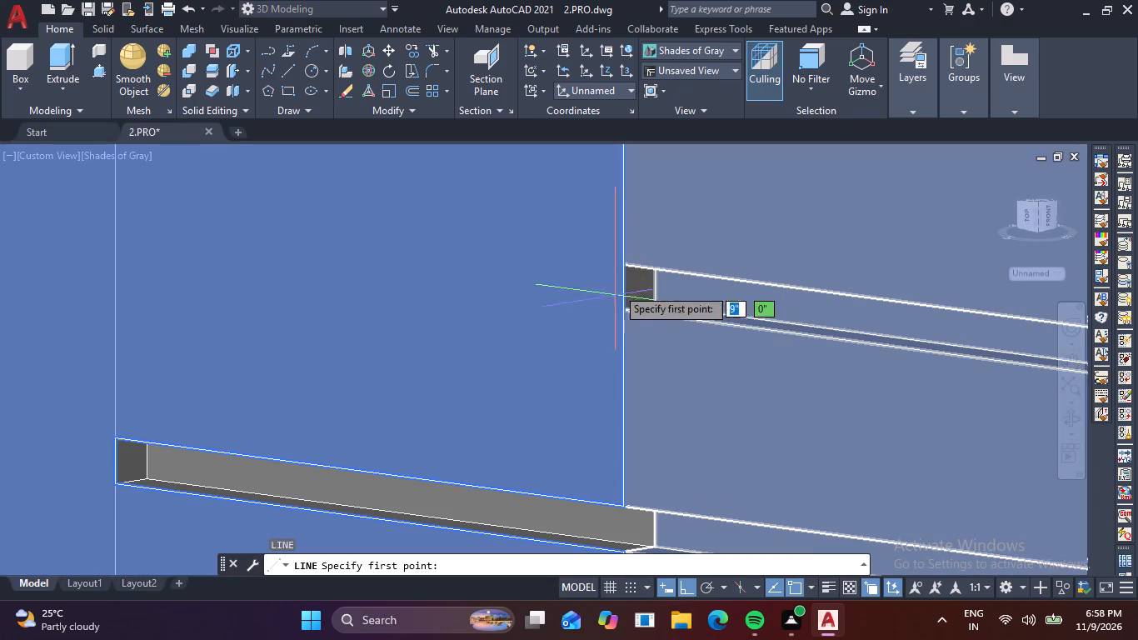
click(621, 265)
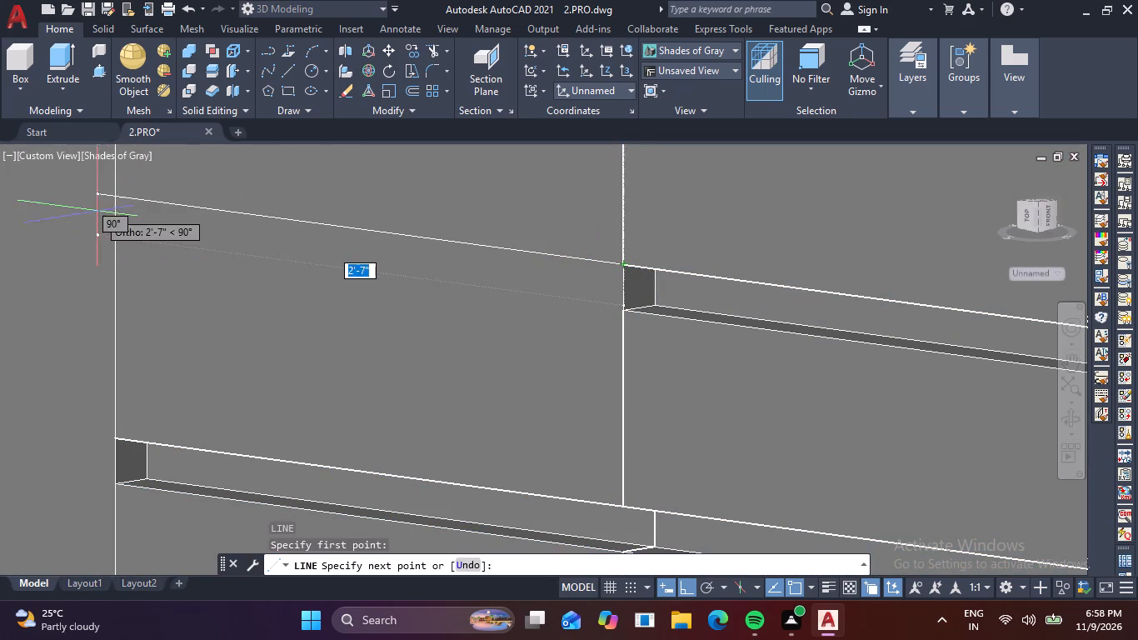
click(118, 195)
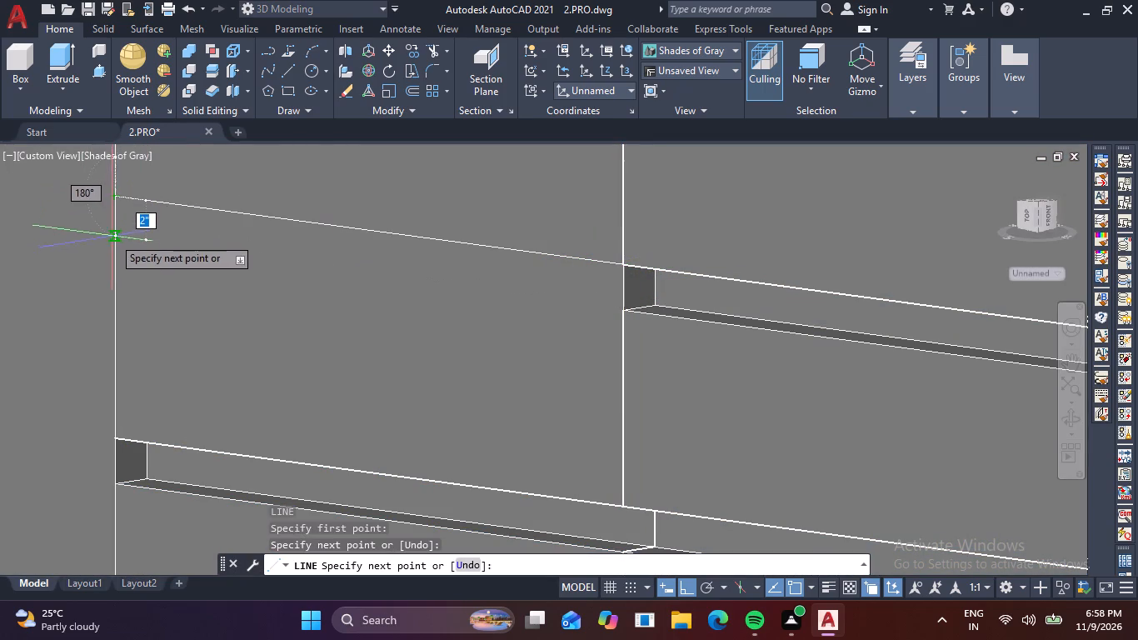
key(space)
key(space)
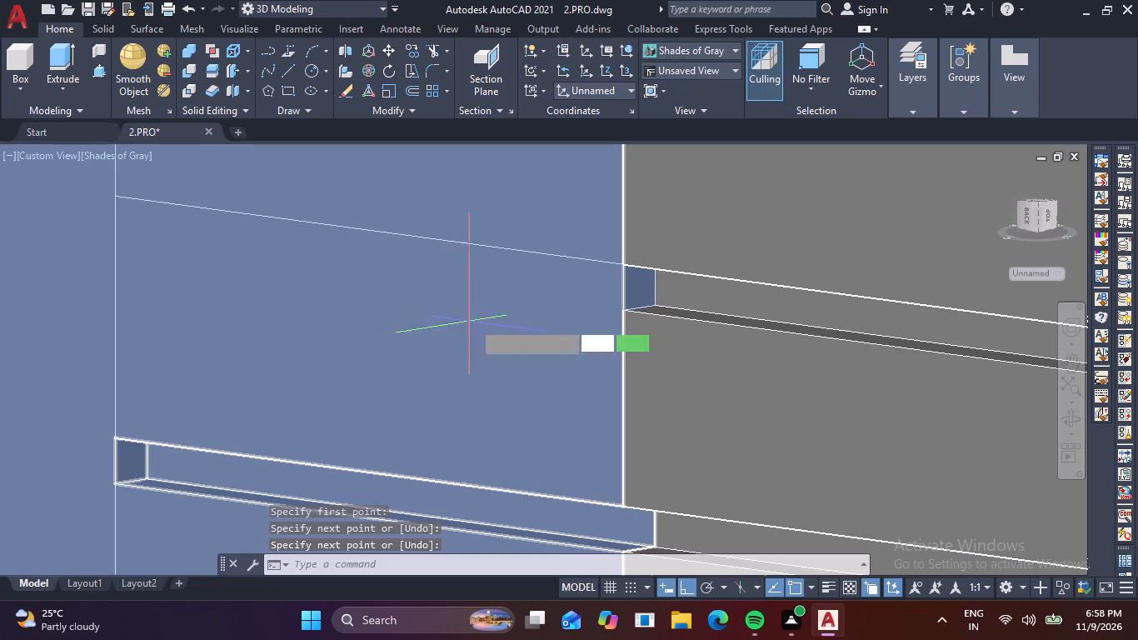
click(625, 306)
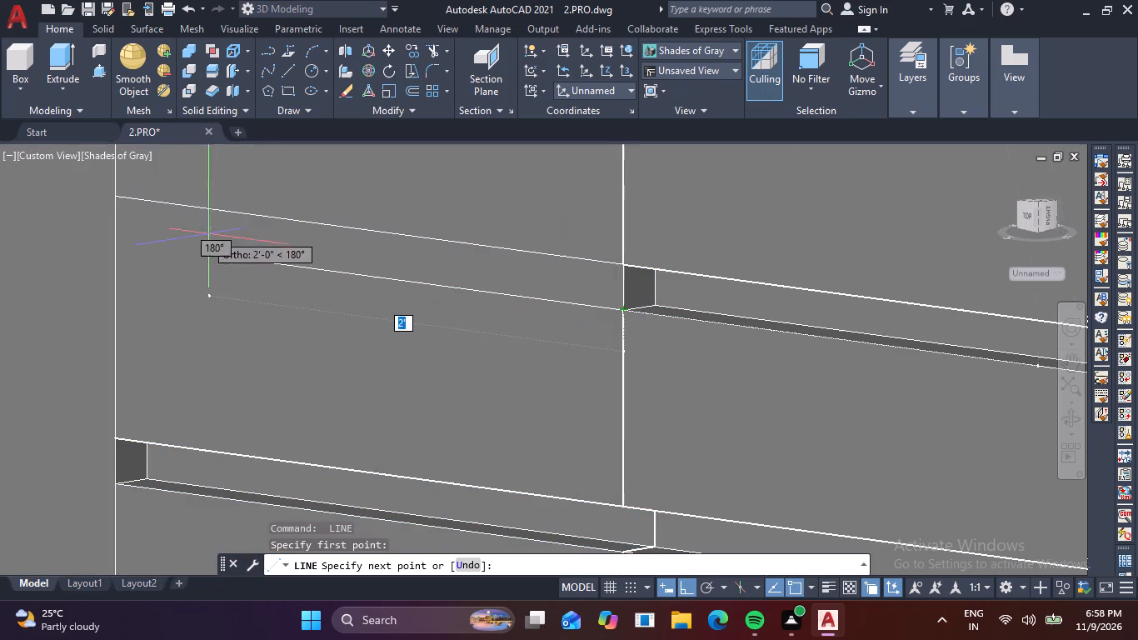
click(116, 242)
key(space)
Draw two lines about 2'-6" long across the narrow wall section, continuing both edges of the groove just below the bay sill.
scroll(264, 262, down, 1)
middle_drag(288, 291, 262, 441)
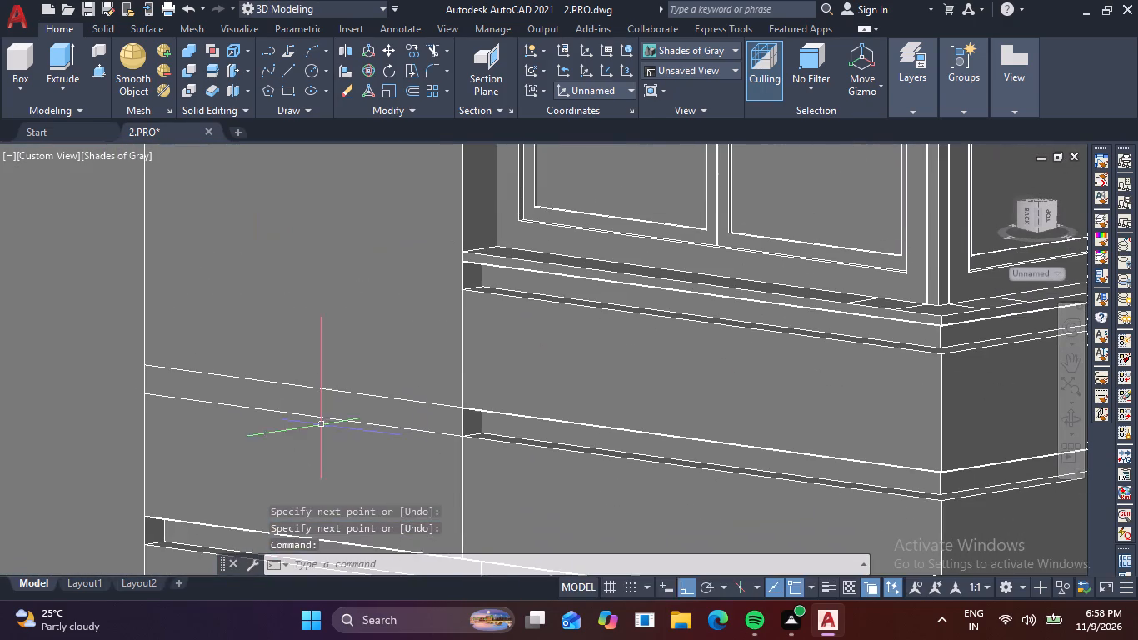
key(space)
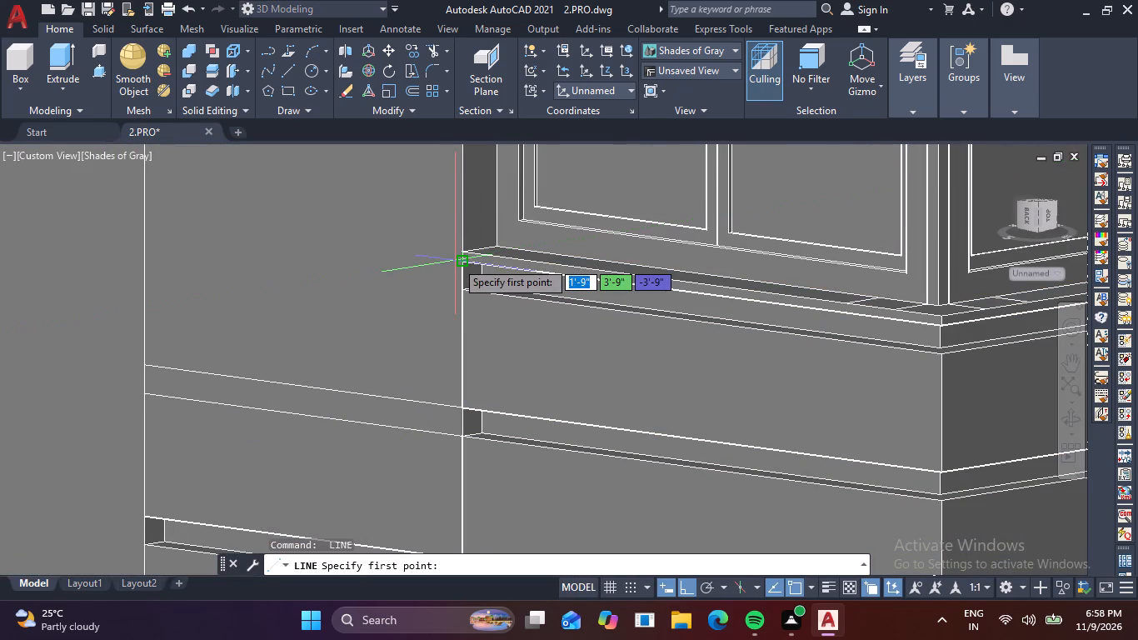
click(456, 261)
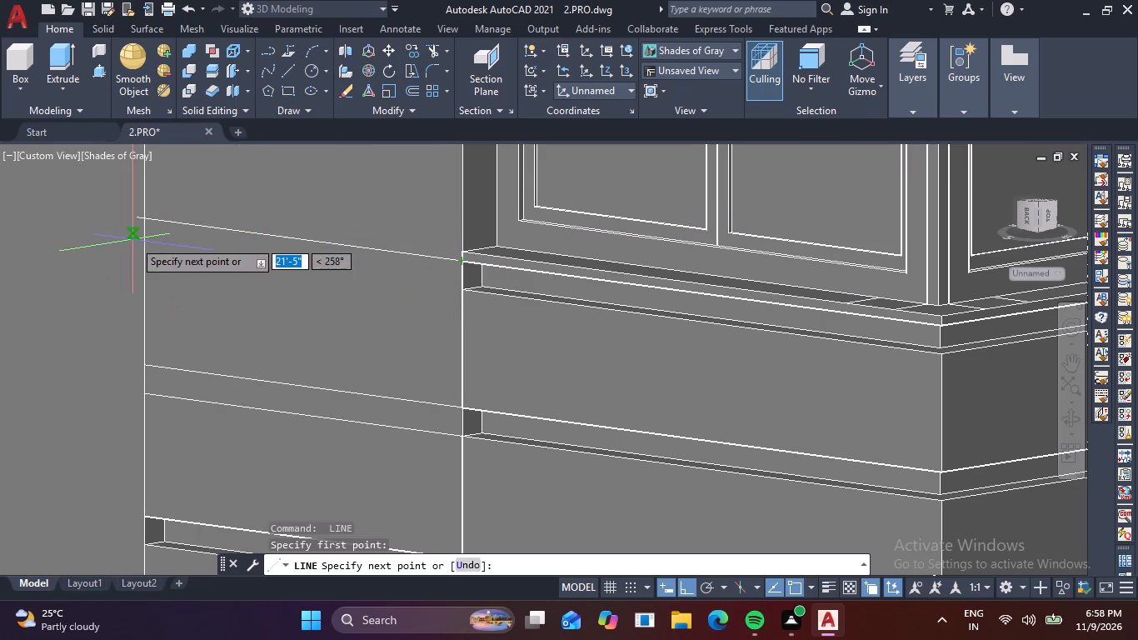
click(141, 219)
key(space)
key(space)
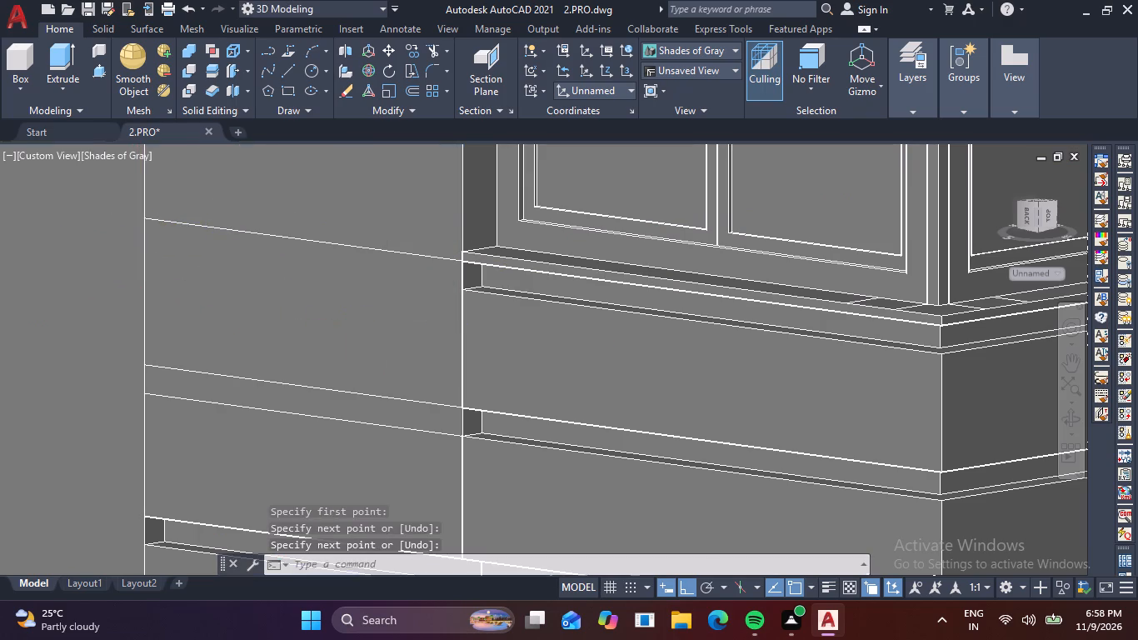
click(466, 295)
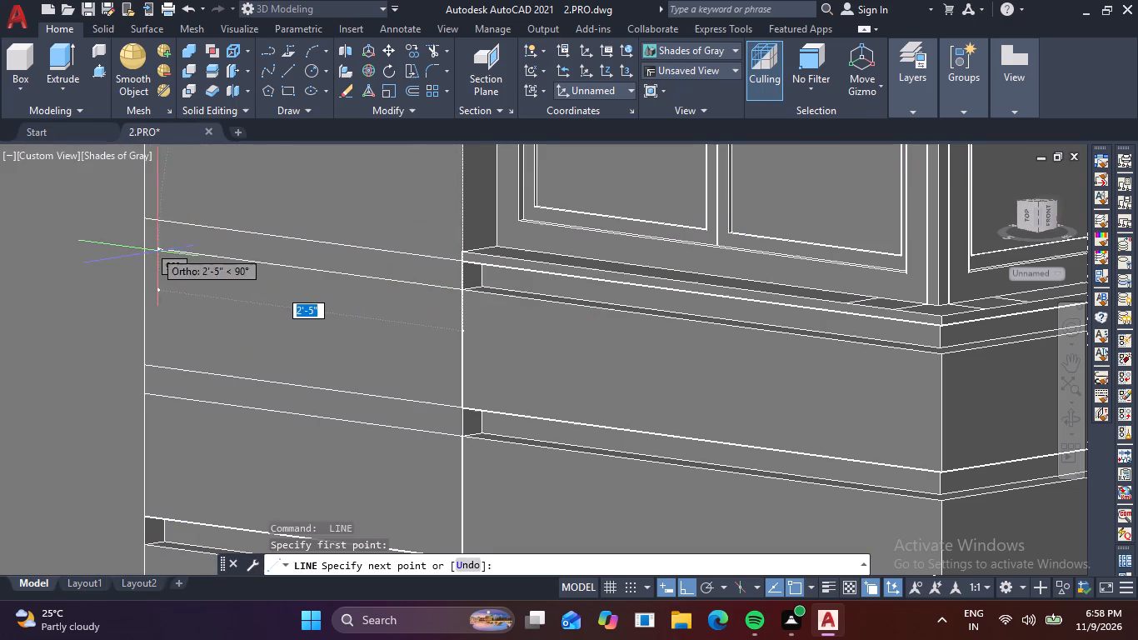
click(146, 246)
key(space)
scroll(251, 273, down, 2)
middle_drag(273, 324, 252, 437)
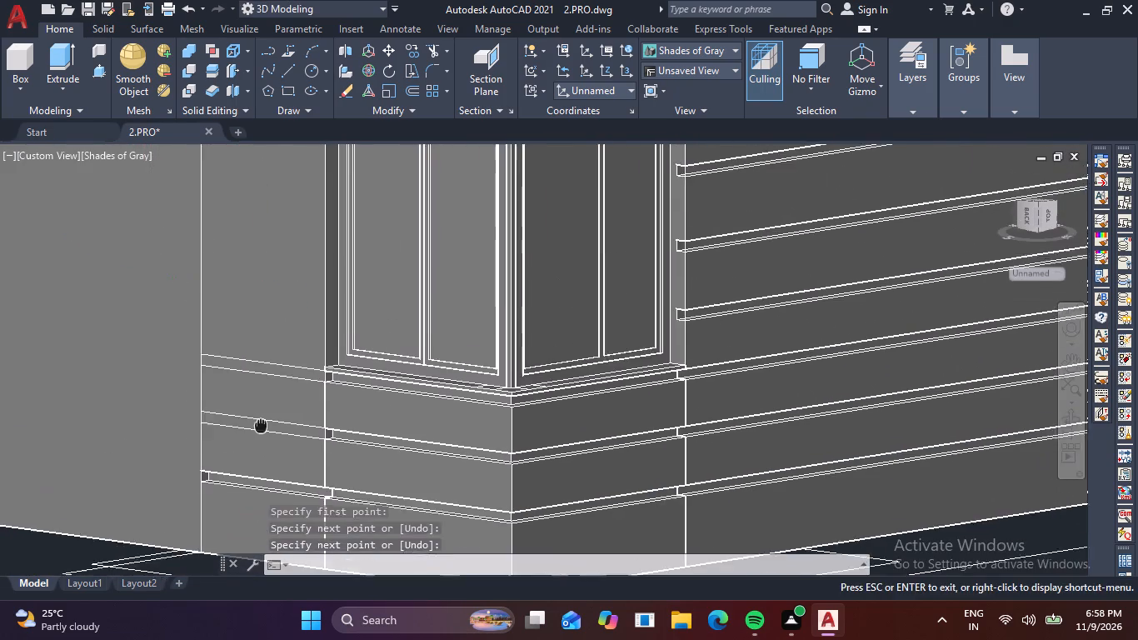
middle_drag(252, 437, 249, 452)
Outline a 2" high groove strip across the narrow wall section, the first one above the bay sill level.
key(space)
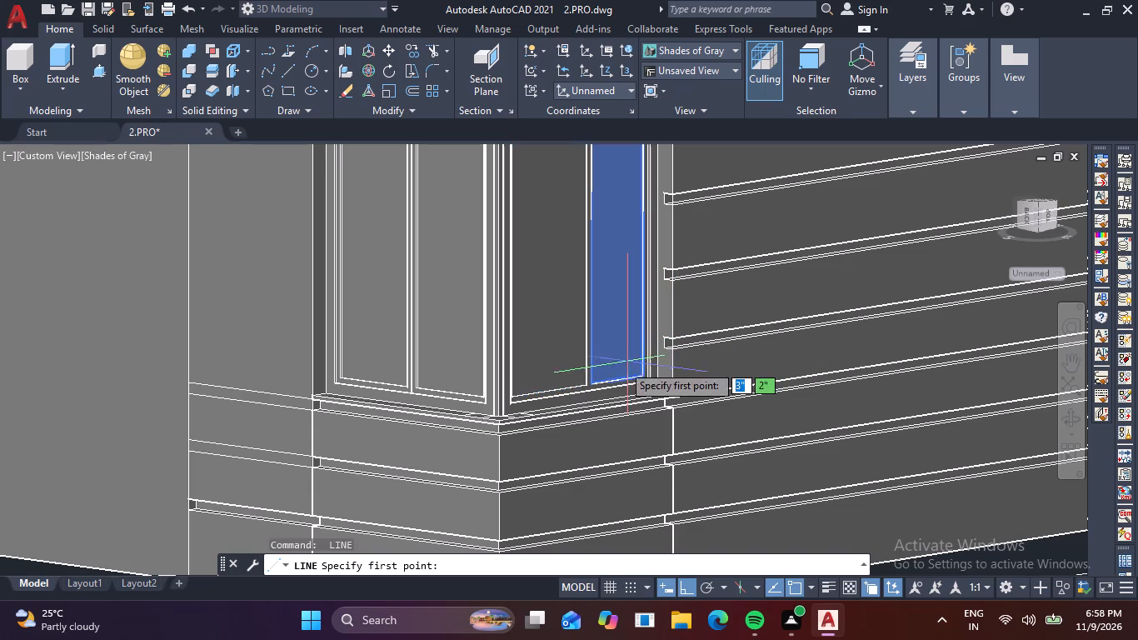
scroll(683, 337, up, 3)
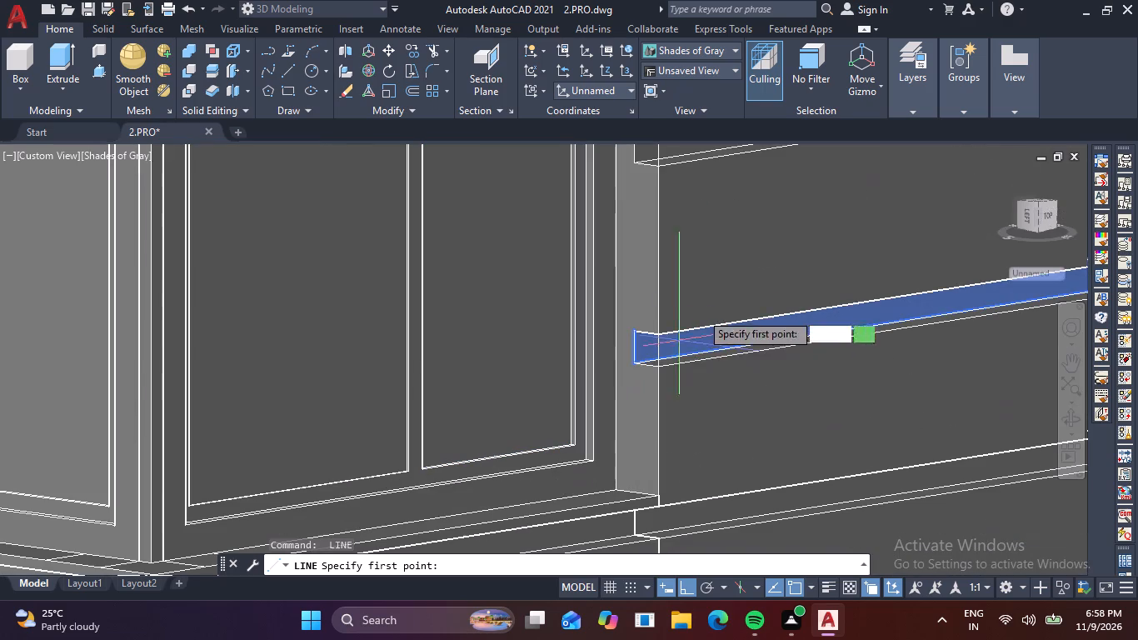
scroll(227, 160, down, 1)
middle_drag(312, 254, 320, 258)
scroll(317, 257, down, 1)
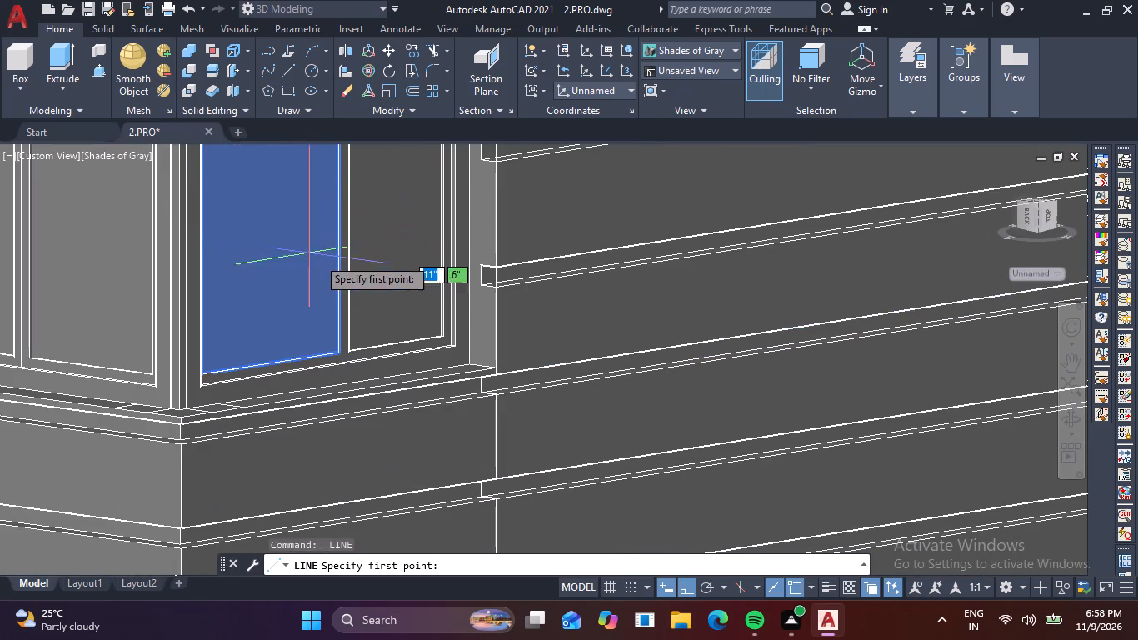
middle_drag(320, 258, 528, 328)
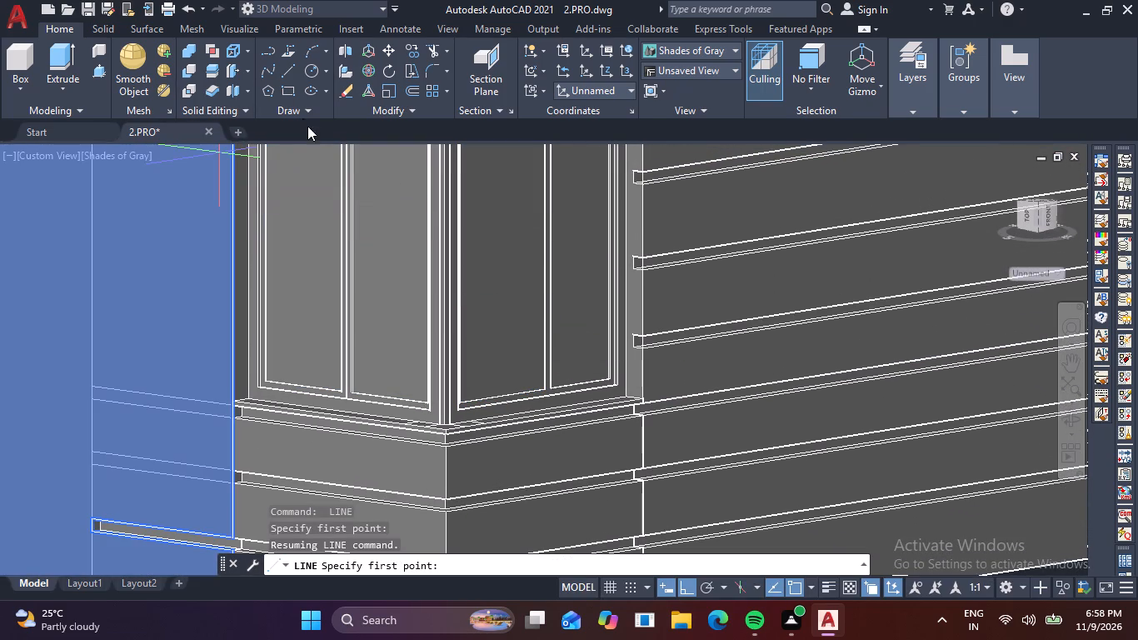
click(292, 72)
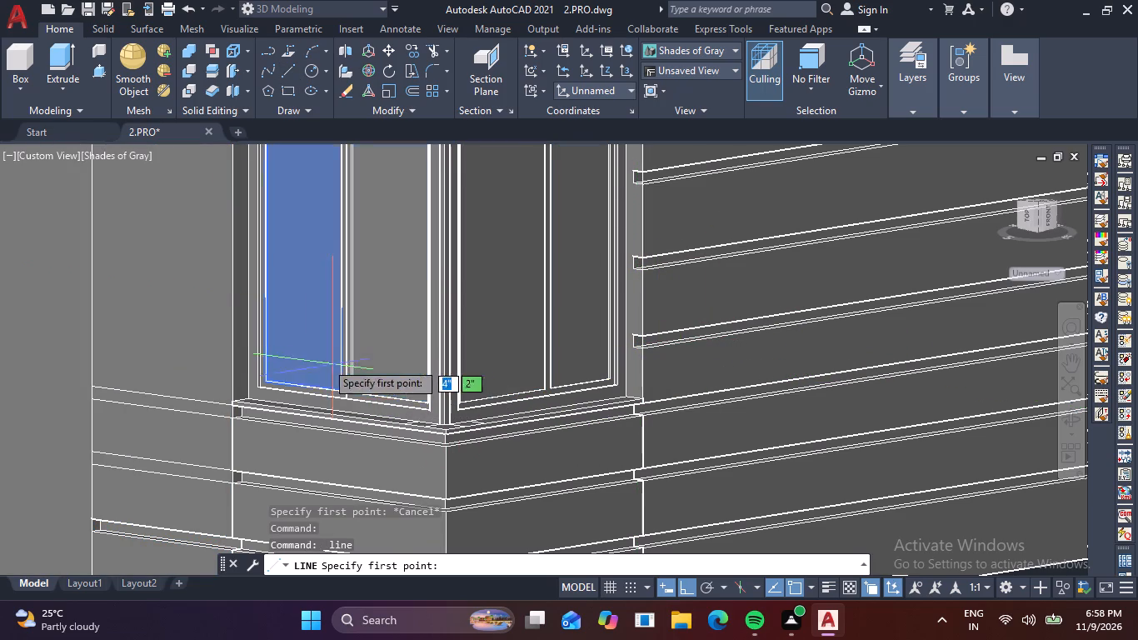
click(237, 352)
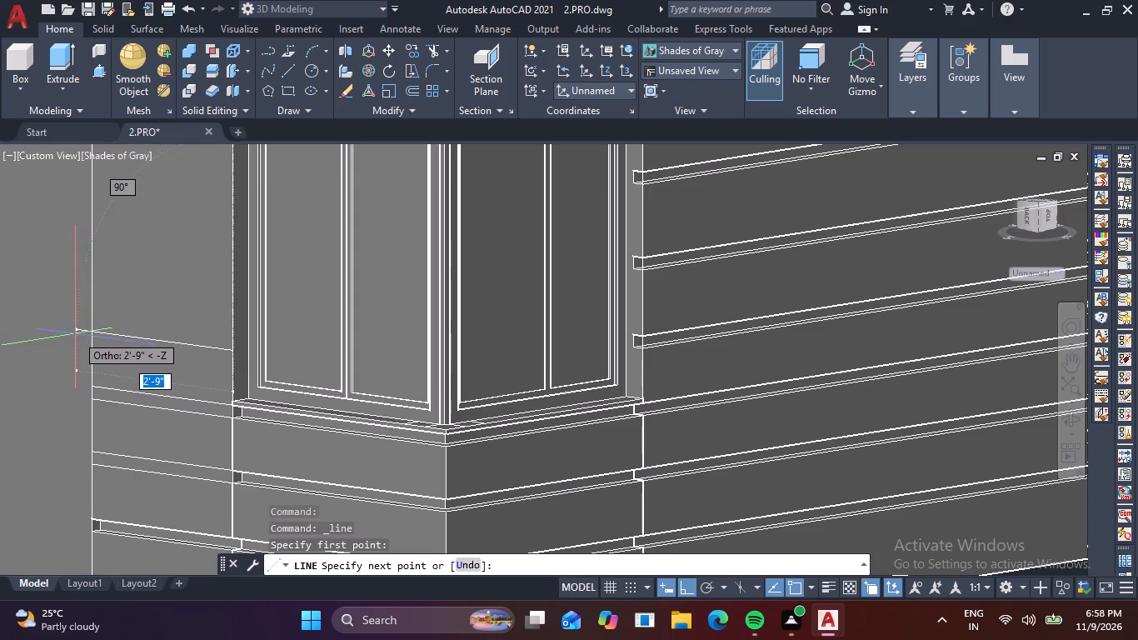
click(91, 328)
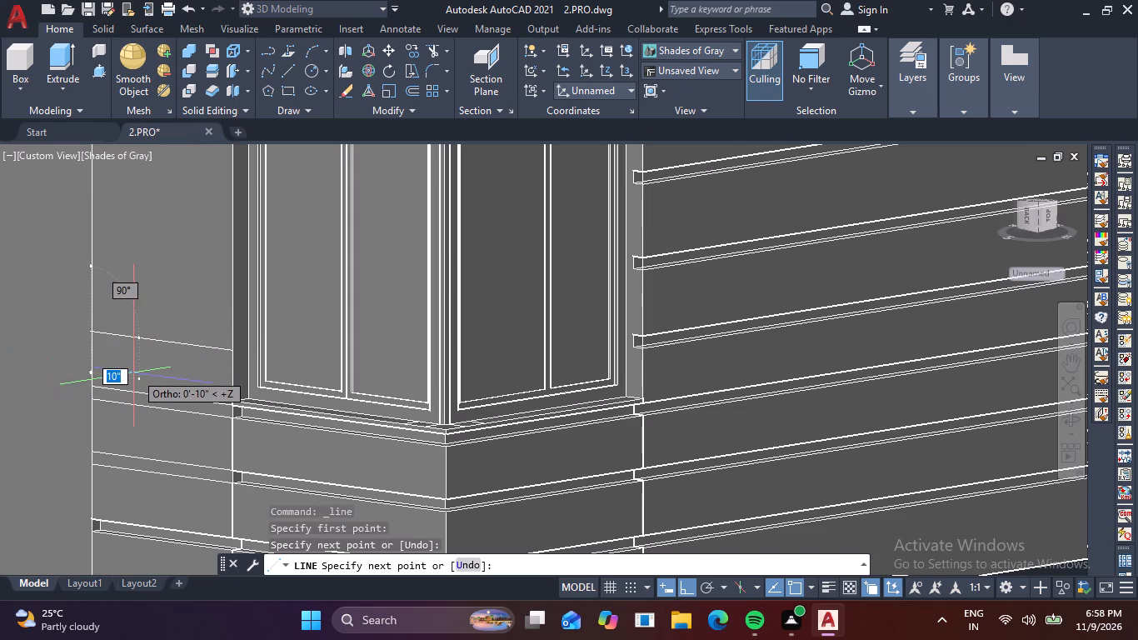
key(ctrl+z)
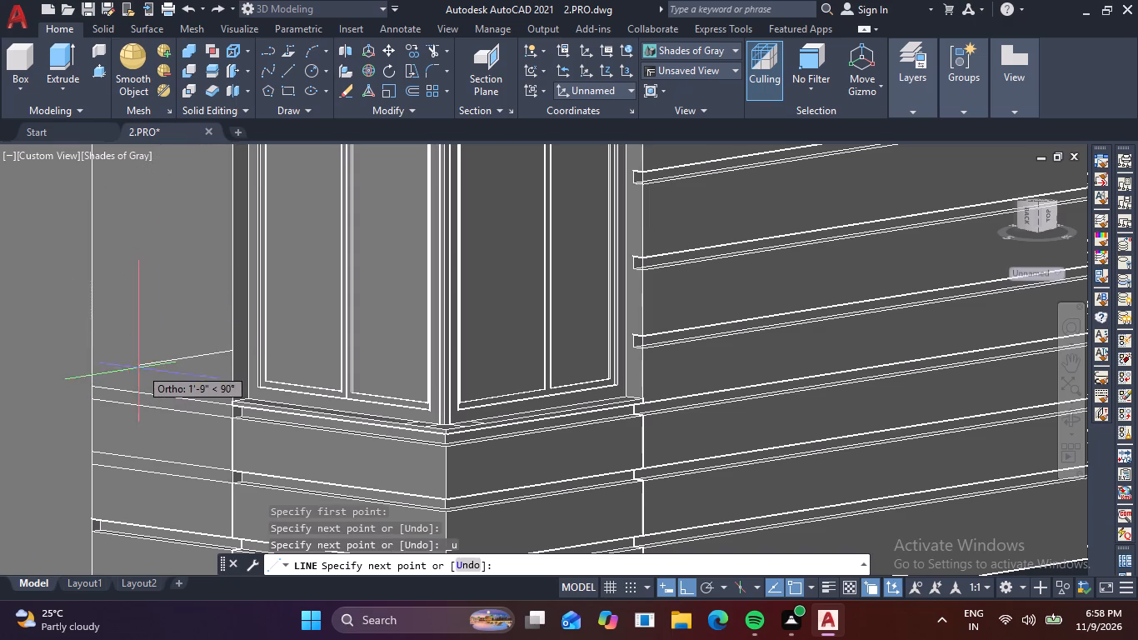
scroll(123, 335, up, 3)
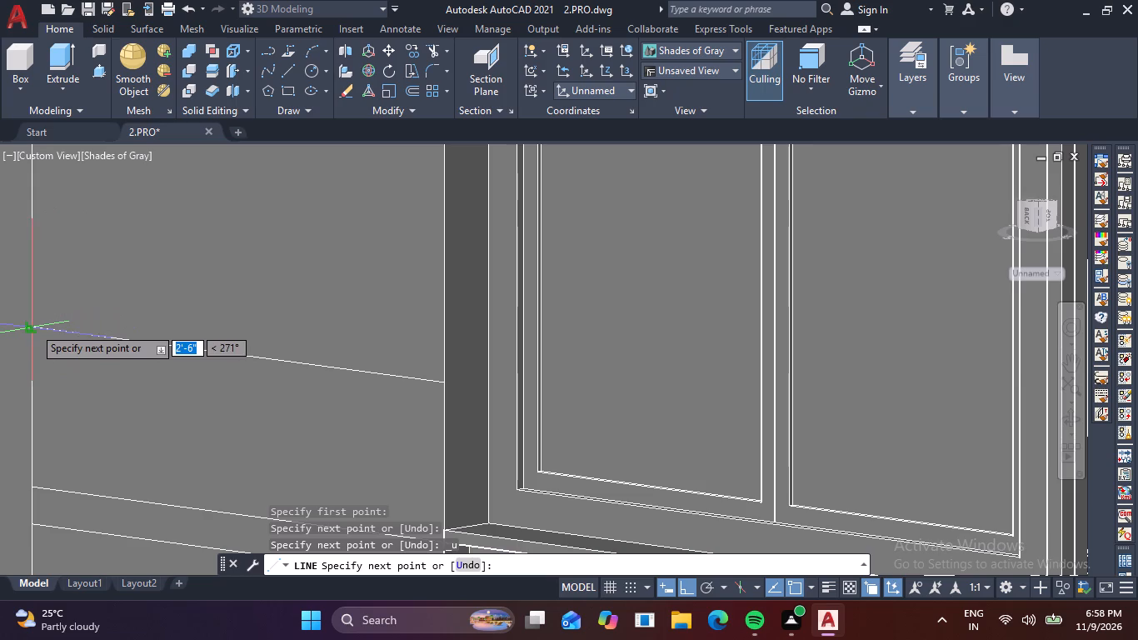
click(33, 327)
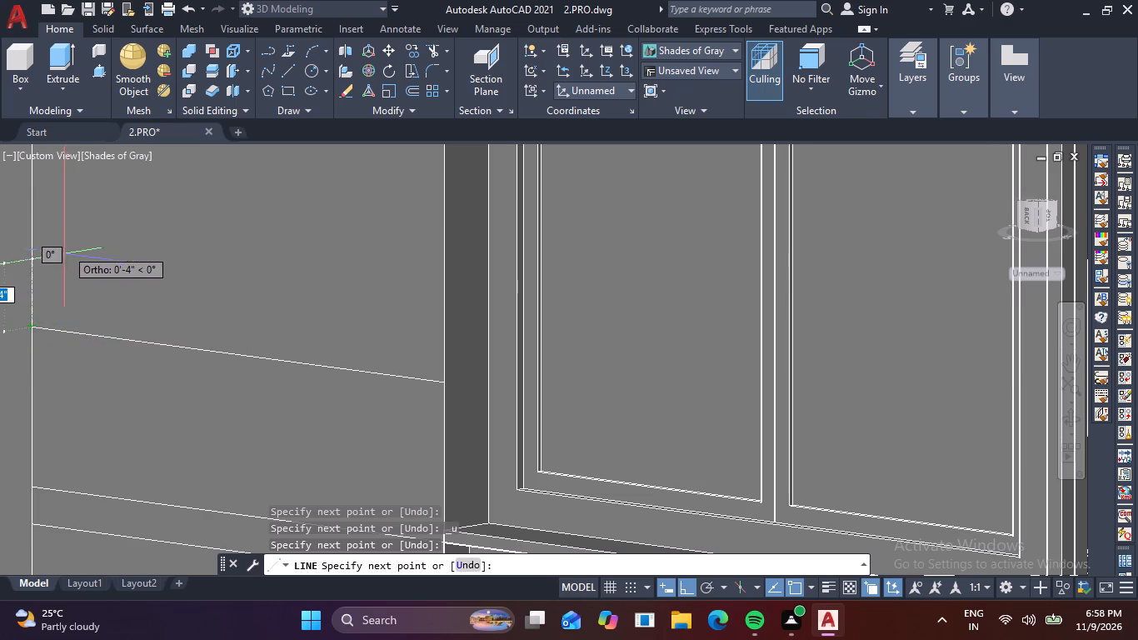
text(2)
key(space)
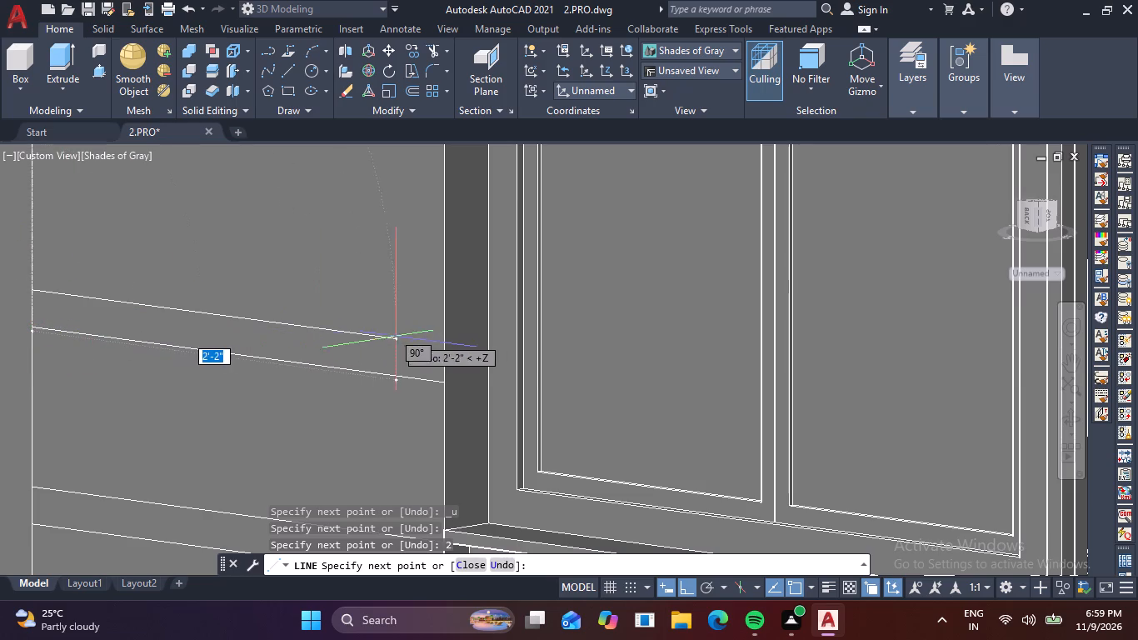
click(442, 344)
key(space)
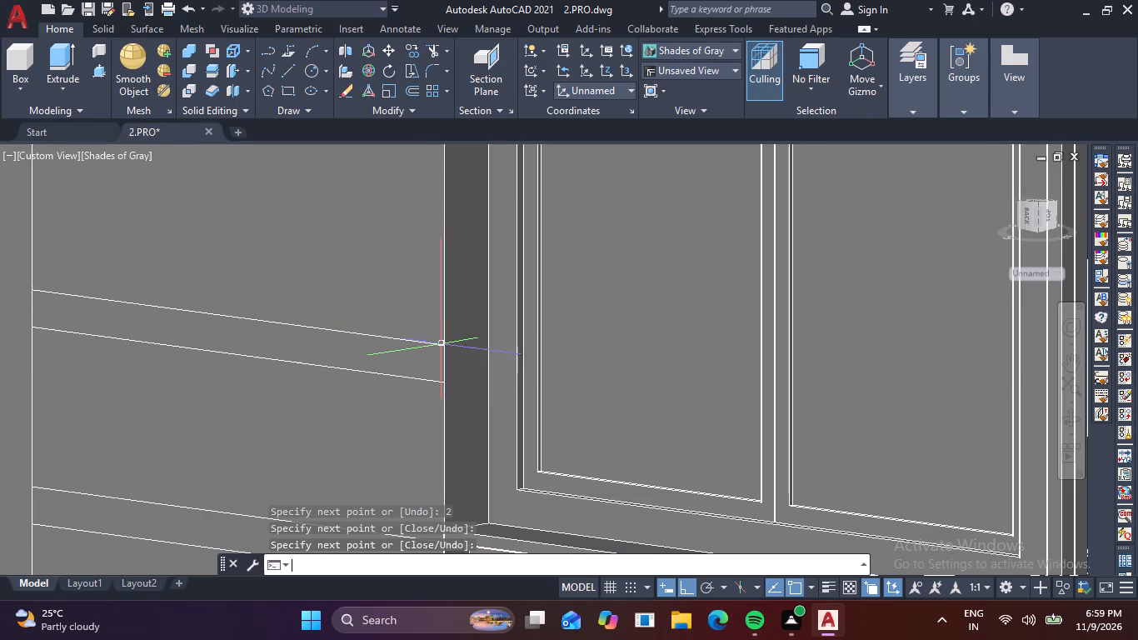
Outline the second 2" high groove strip above the bay sill level, about 2'-6" long across the narrow wall section.
scroll(477, 290, down, 1)
middle_drag(488, 359, 535, 488)
scroll(512, 413, down, 1)
key(space)
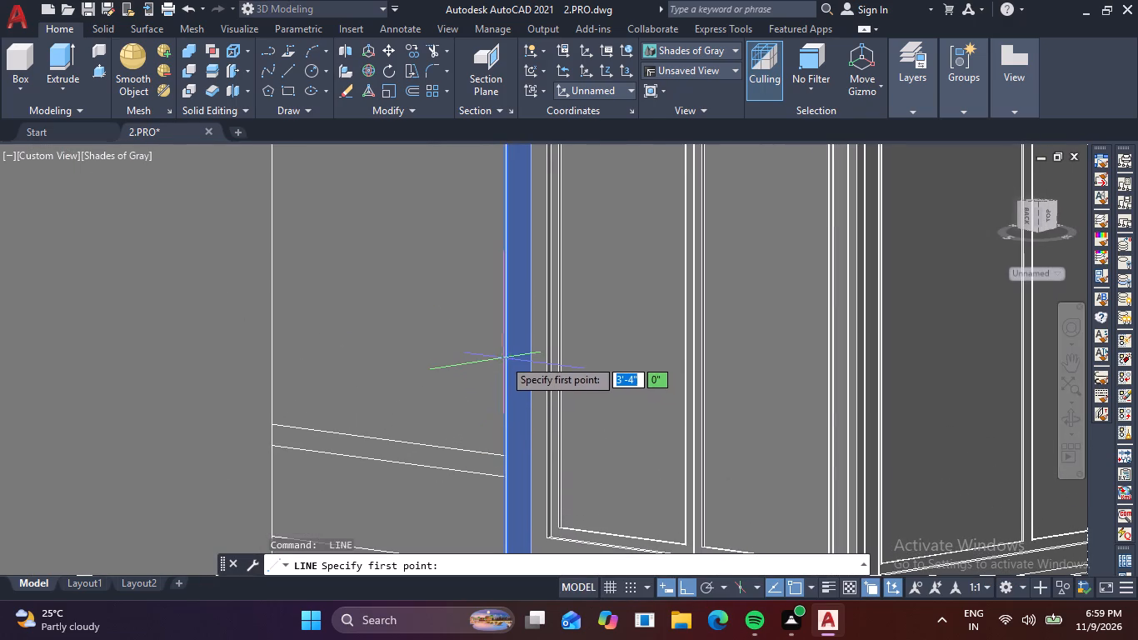
click(504, 347)
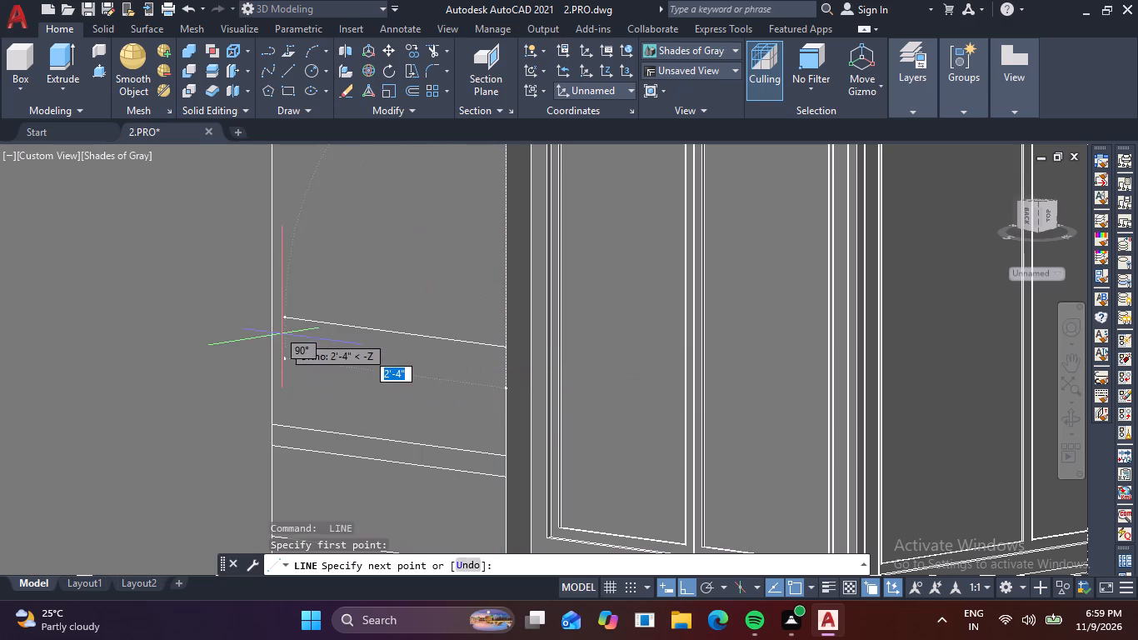
click(274, 317)
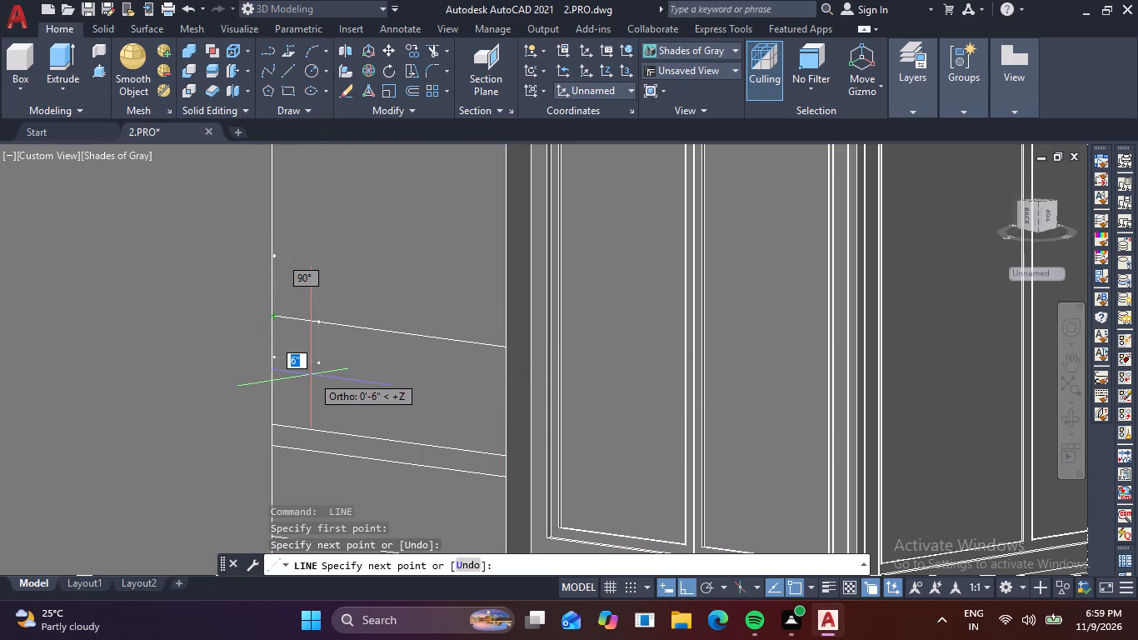
key(ctrl+z)
scroll(273, 342, up, 2)
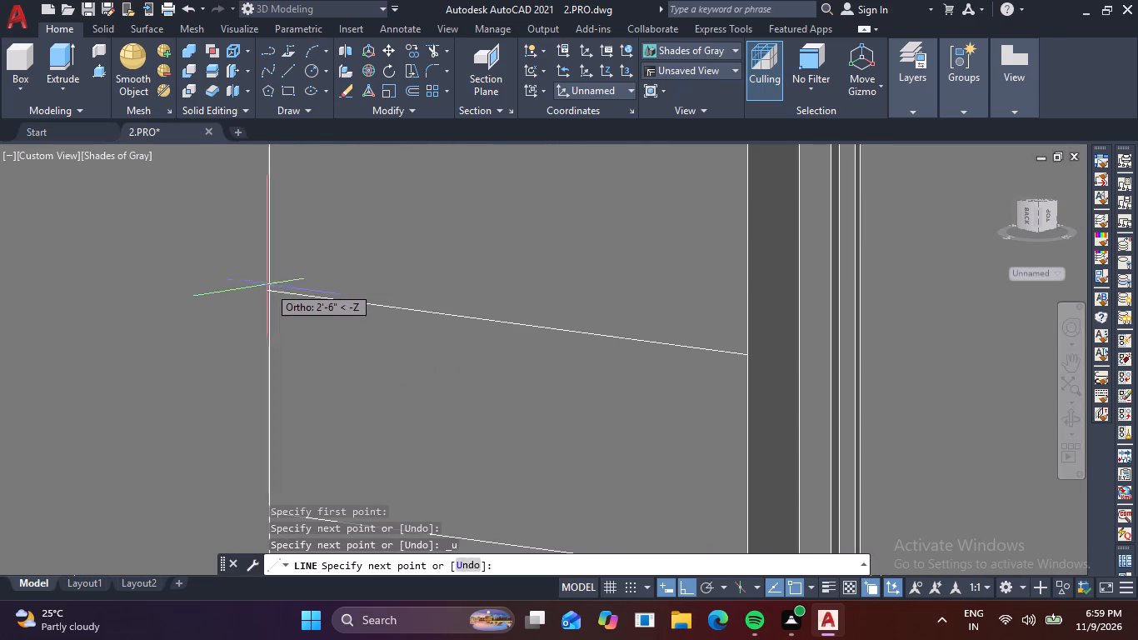
click(270, 292)
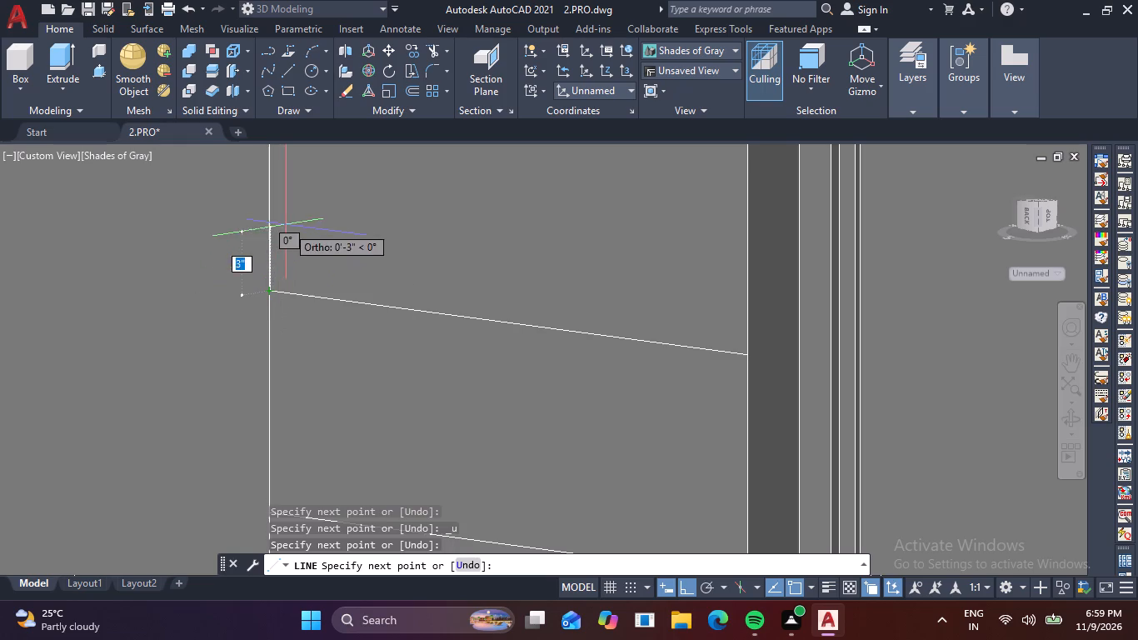
key(2)
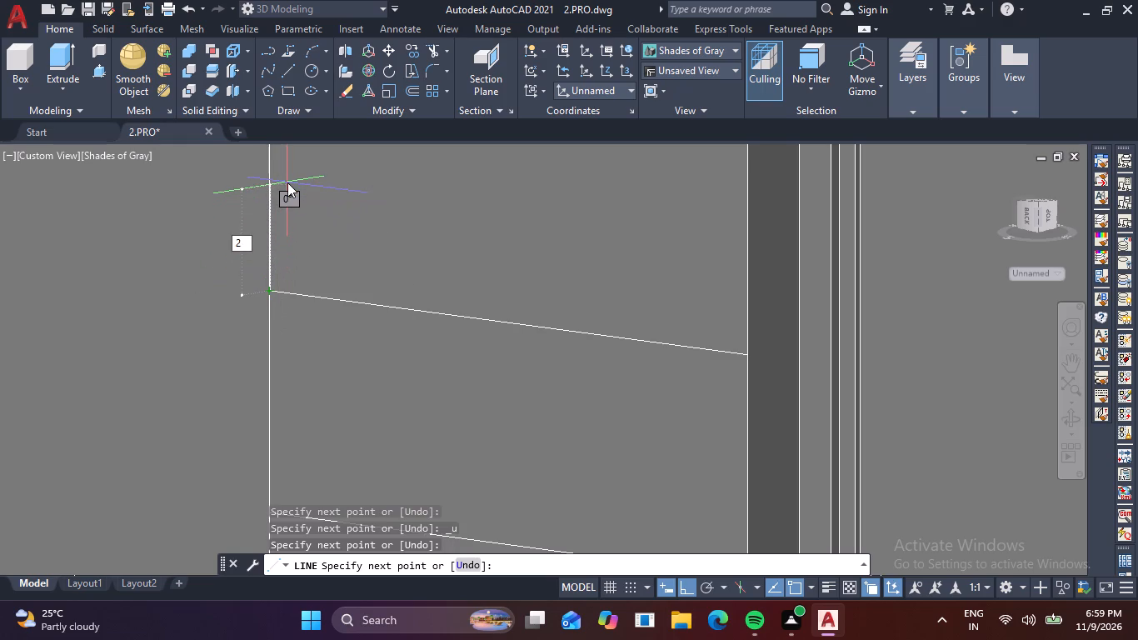
key(space)
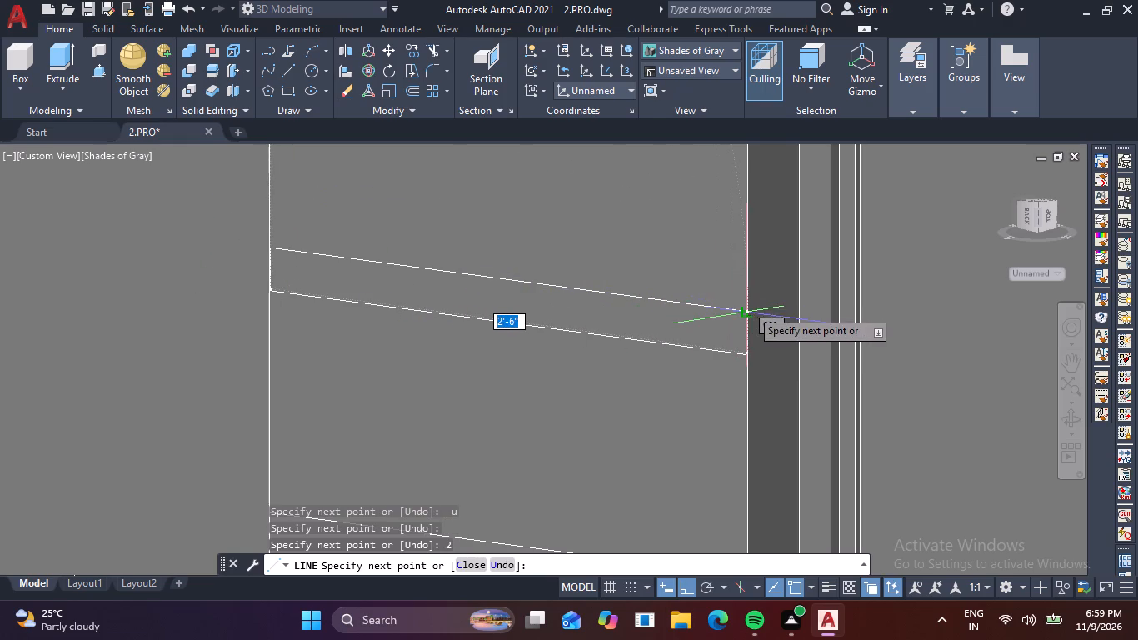
click(750, 311)
middle_drag(783, 275, 741, 389)
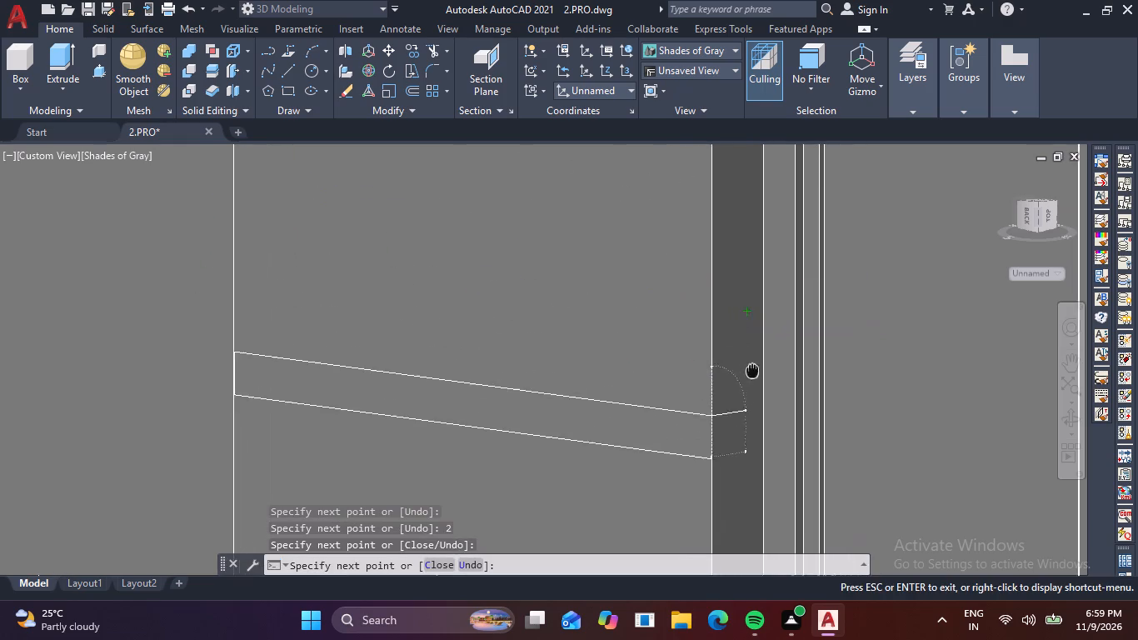
middle_drag(741, 389, 727, 410)
key(space)
middle_drag(716, 382, 699, 440)
key(space)
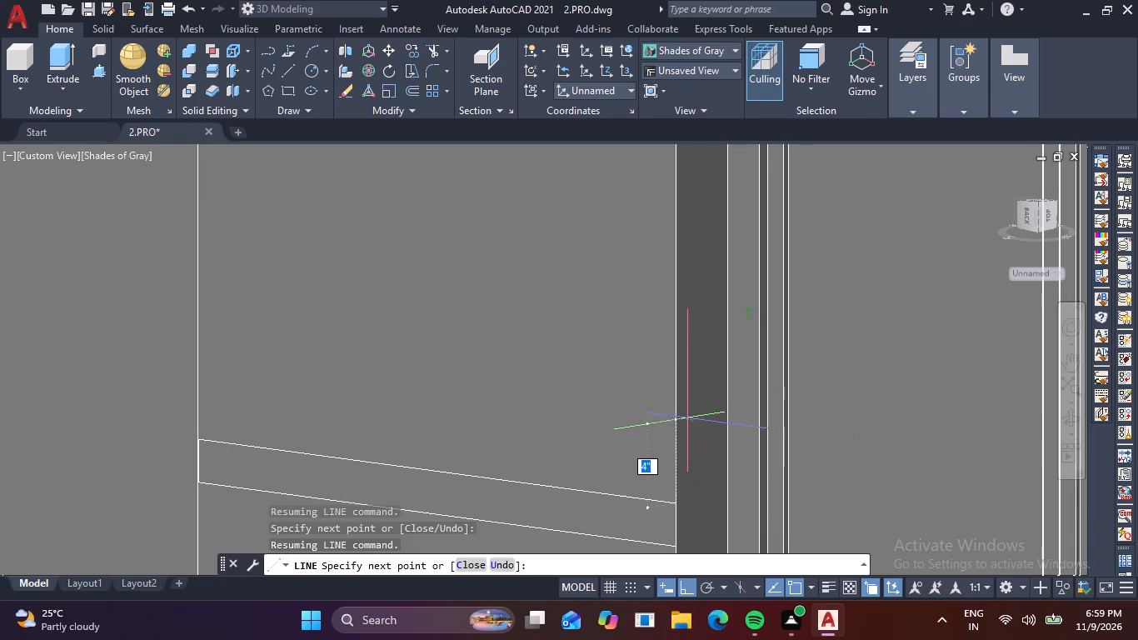
click(676, 292)
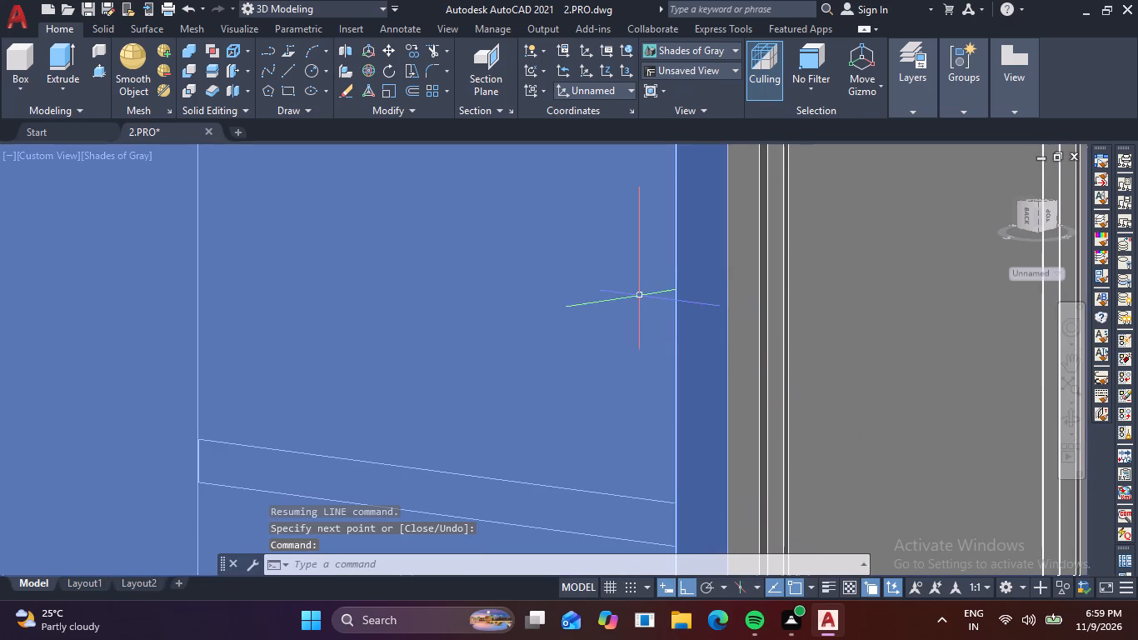
key(Escape)
Outline the third 2" high groove strip above the bay sill level, about 2'-6" long across the narrow wall section.
key(space)
click(680, 310)
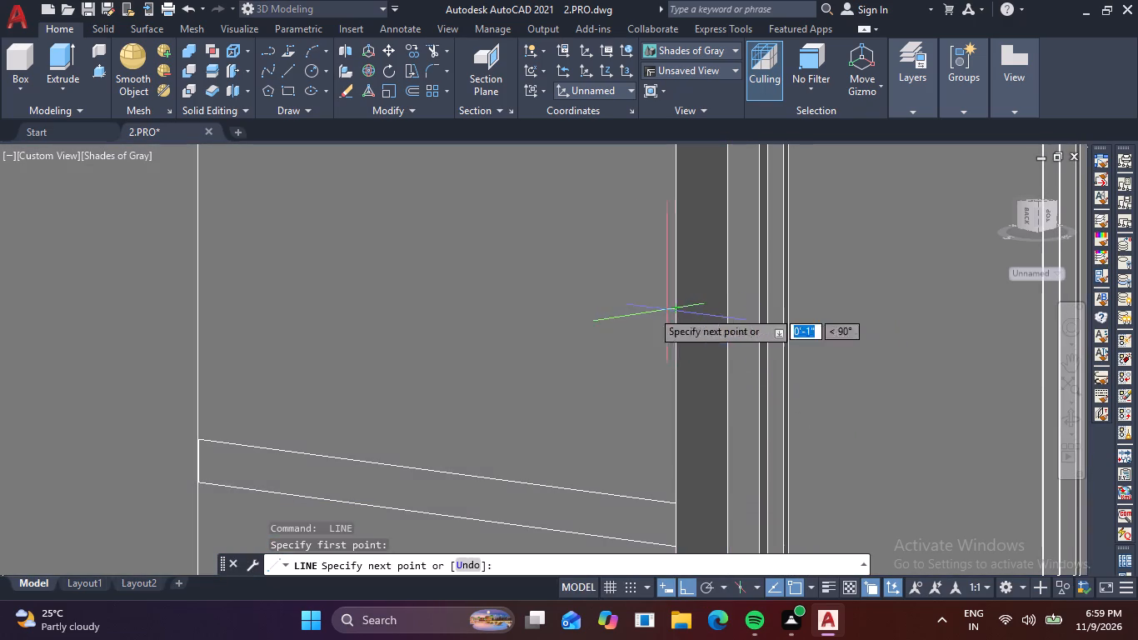
click(198, 242)
middle_drag(212, 187, 227, 284)
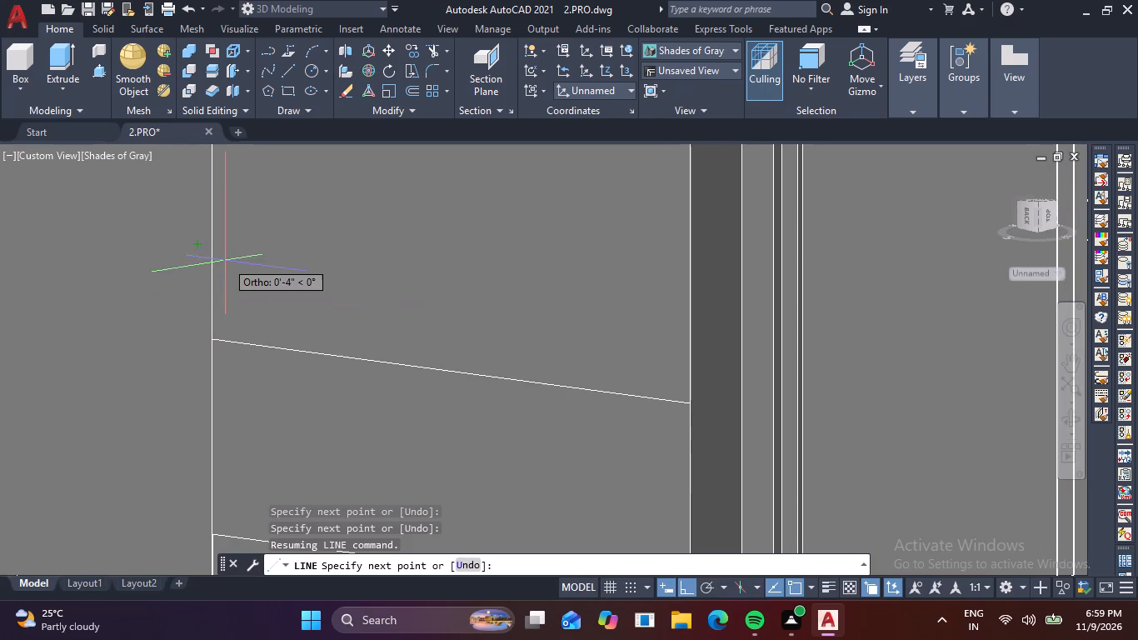
text(2)
key(space)
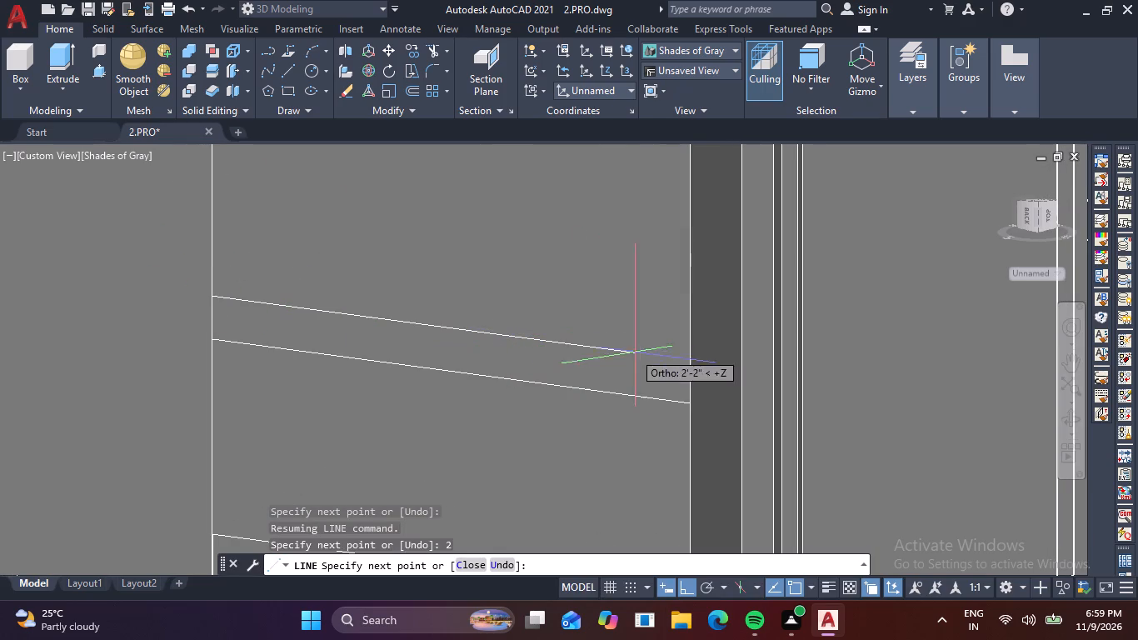
click(692, 359)
key(space)
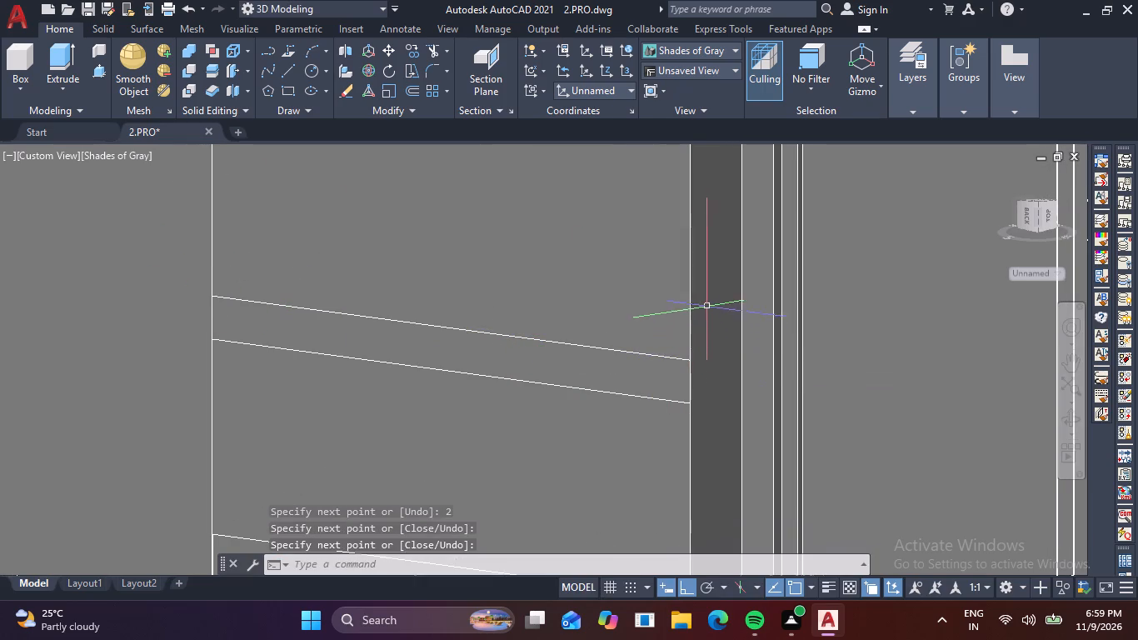
Outline the fourth 2" high groove strip above the bay sill level, across the narrow wall section just under the canopy slab.
middle_drag(706, 332, 719, 449)
key(space)
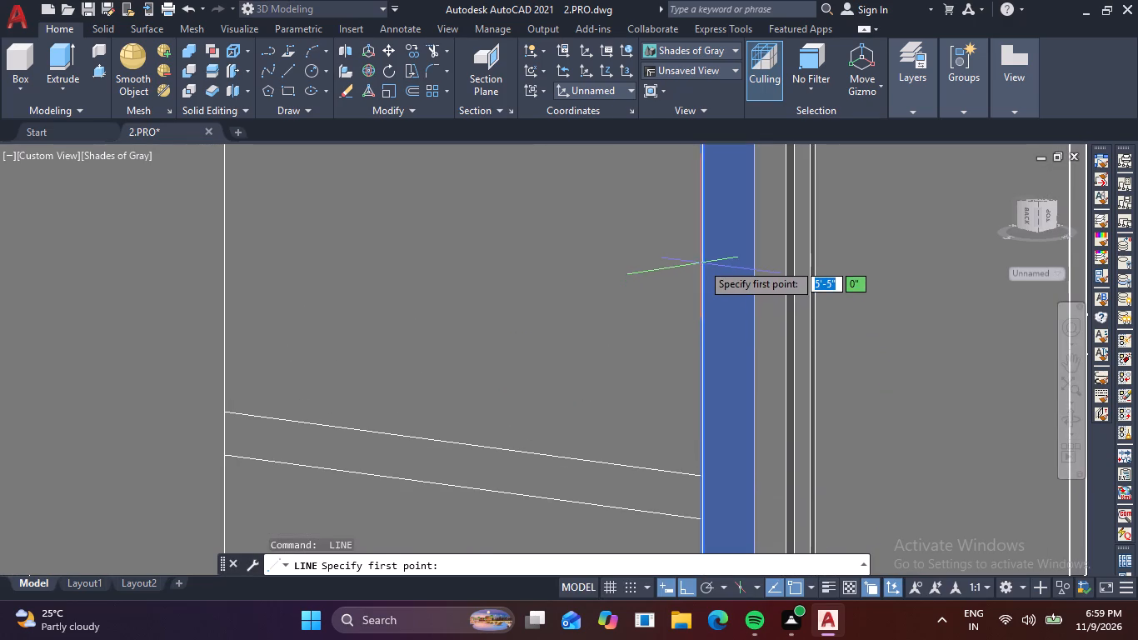
click(702, 262)
middle_drag(245, 197, 224, 362)
click(202, 359)
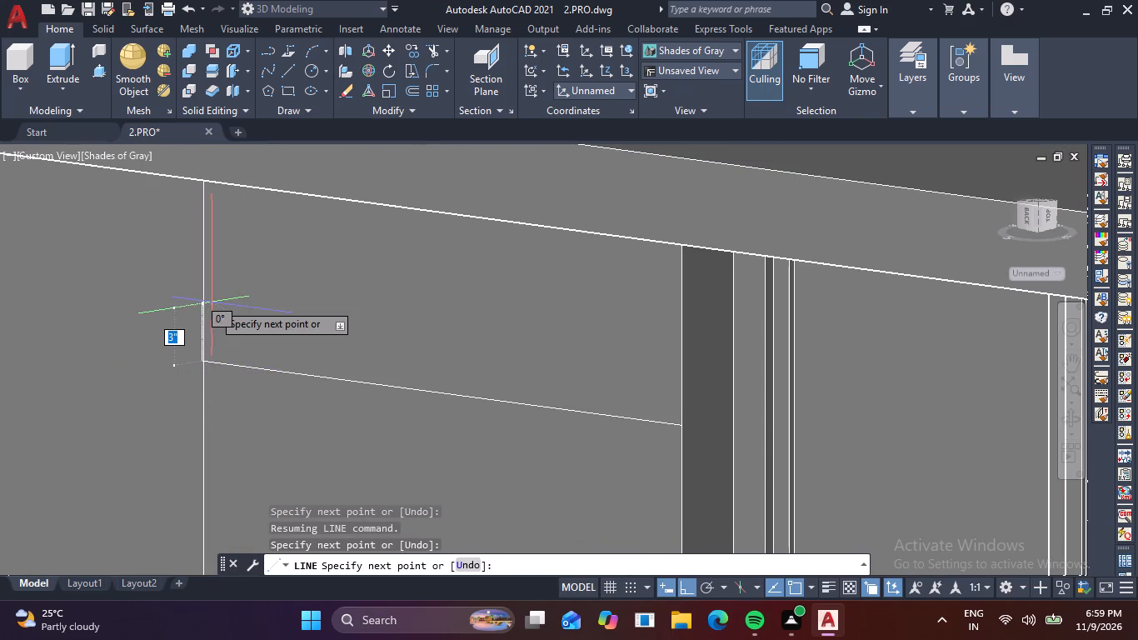
text(2)
key(space)
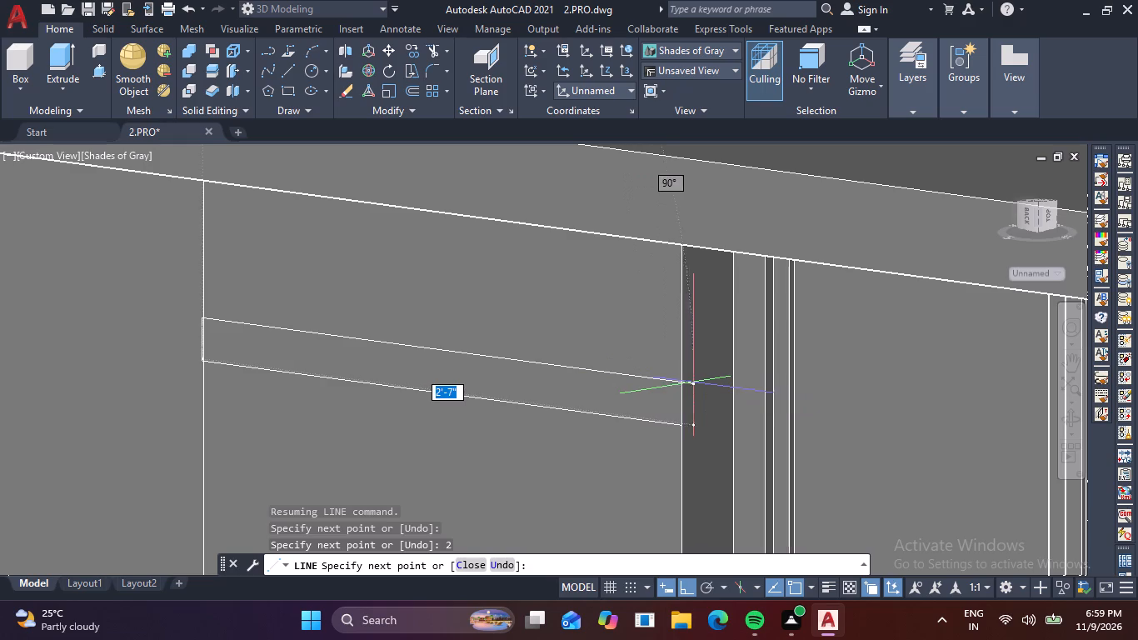
click(686, 386)
key(space)
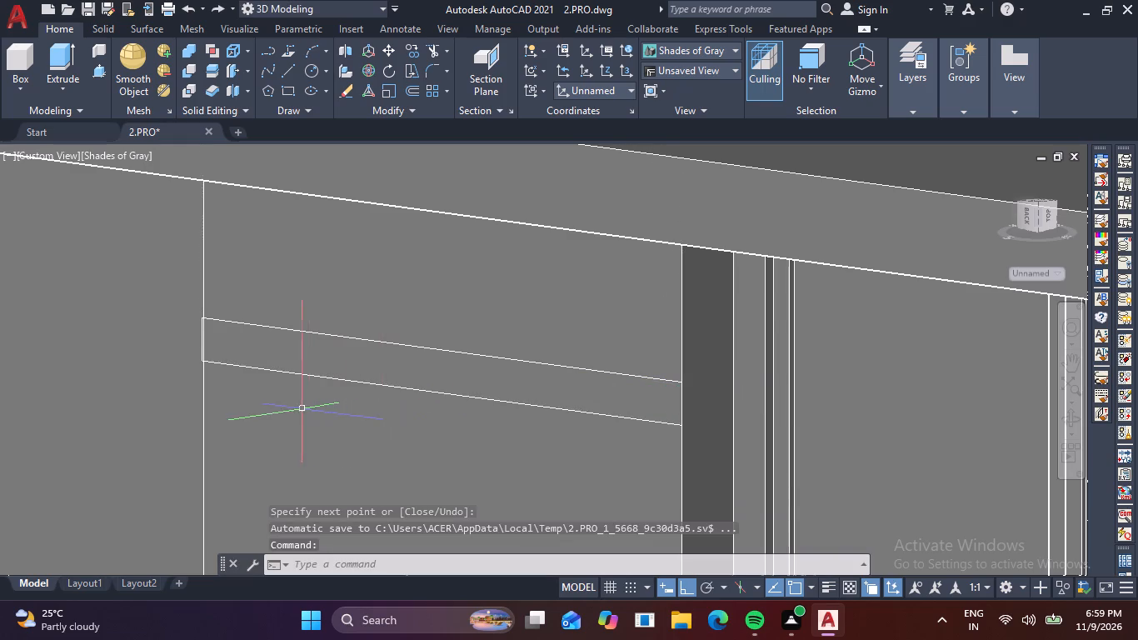
Move the short vertical end line of the topmost groove strip onto the outer corner edge of the narrow wall section.
shift+middle_drag(236, 429, 265, 445)
scroll(357, 413, down, 2)
middle_drag(424, 417, 253, 337)
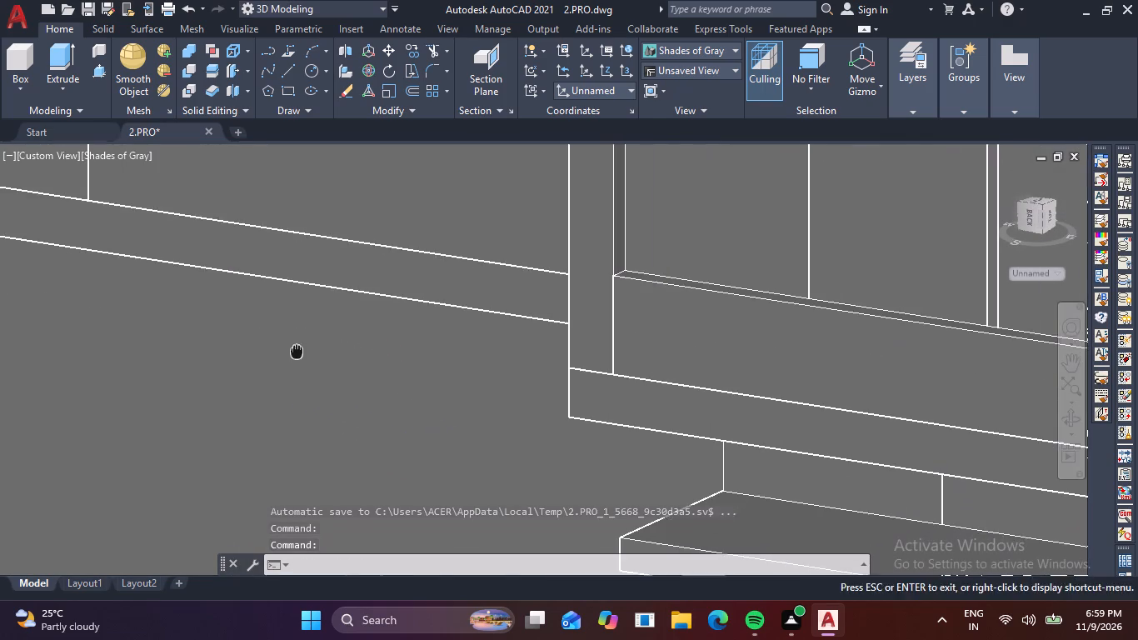
middle_drag(253, 337, 258, 338)
scroll(428, 392, down, 2)
scroll(517, 403, down, 1)
middle_drag(529, 456, 551, 386)
scroll(575, 384, up, 2)
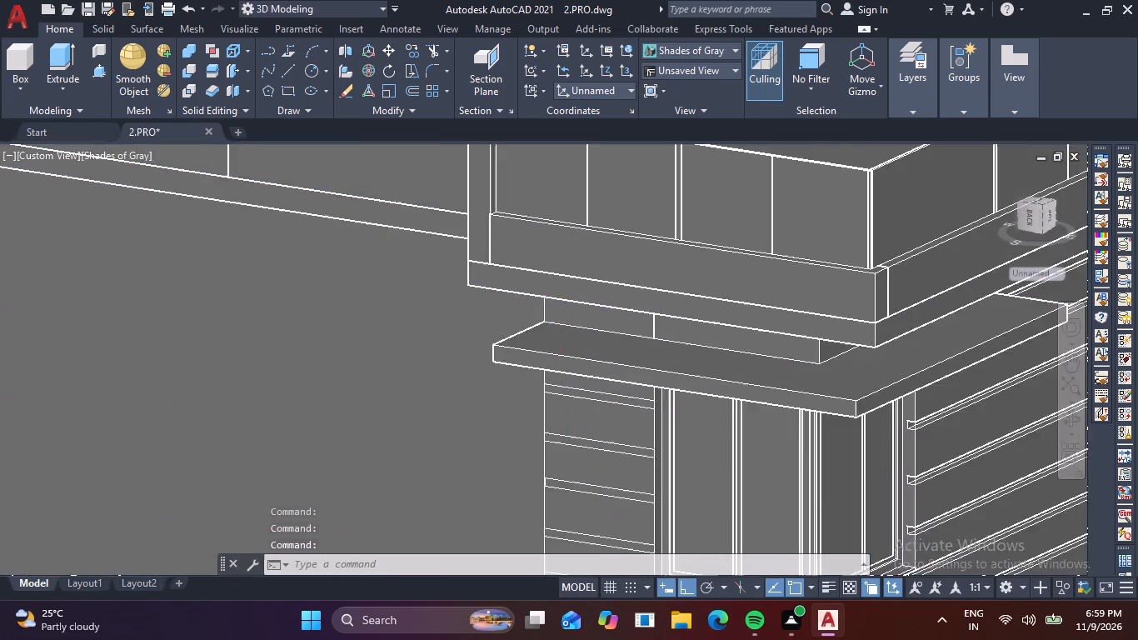
scroll(581, 370, up, 2)
scroll(482, 422, up, 4)
scroll(557, 366, up, 4)
middle_drag(582, 343, 358, 488)
scroll(581, 344, up, 1)
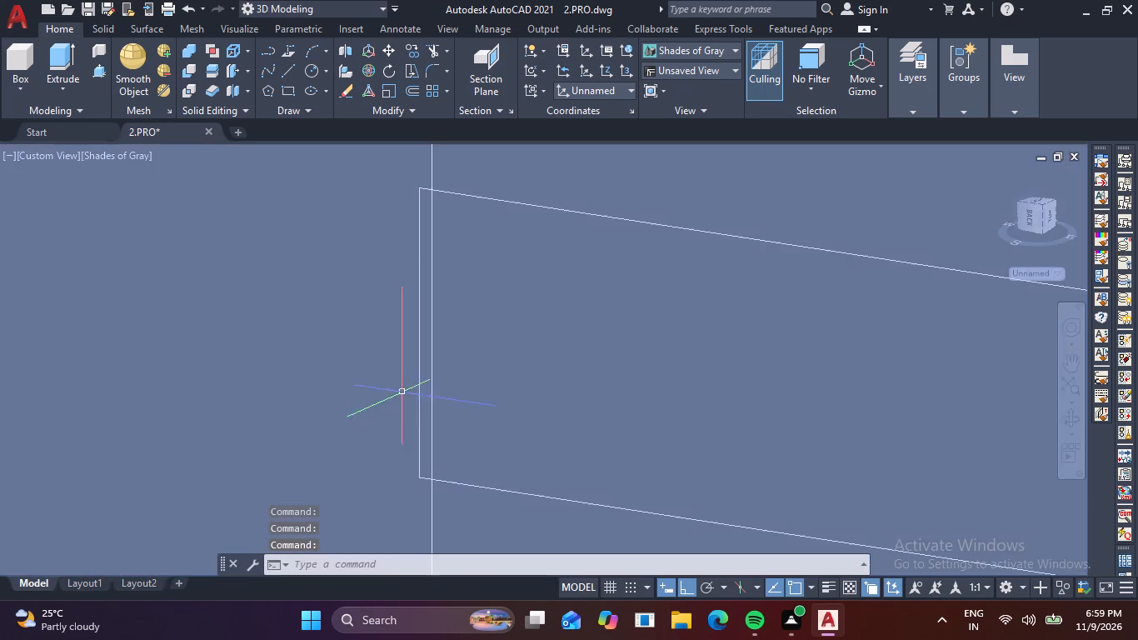
click(418, 367)
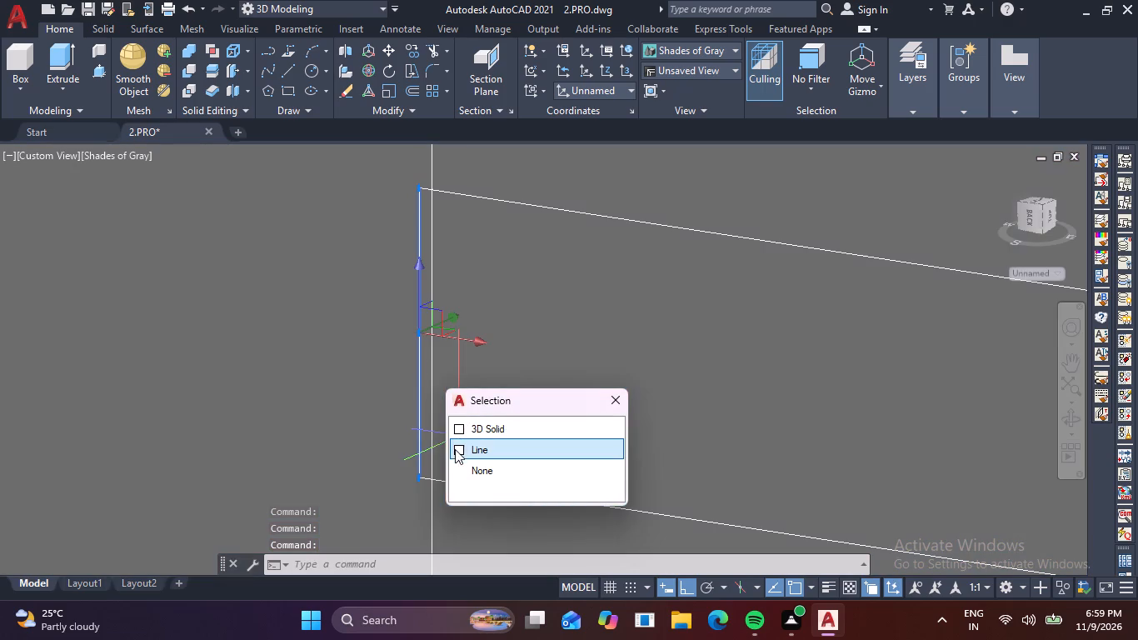
click(455, 449)
scroll(437, 328, up, 2)
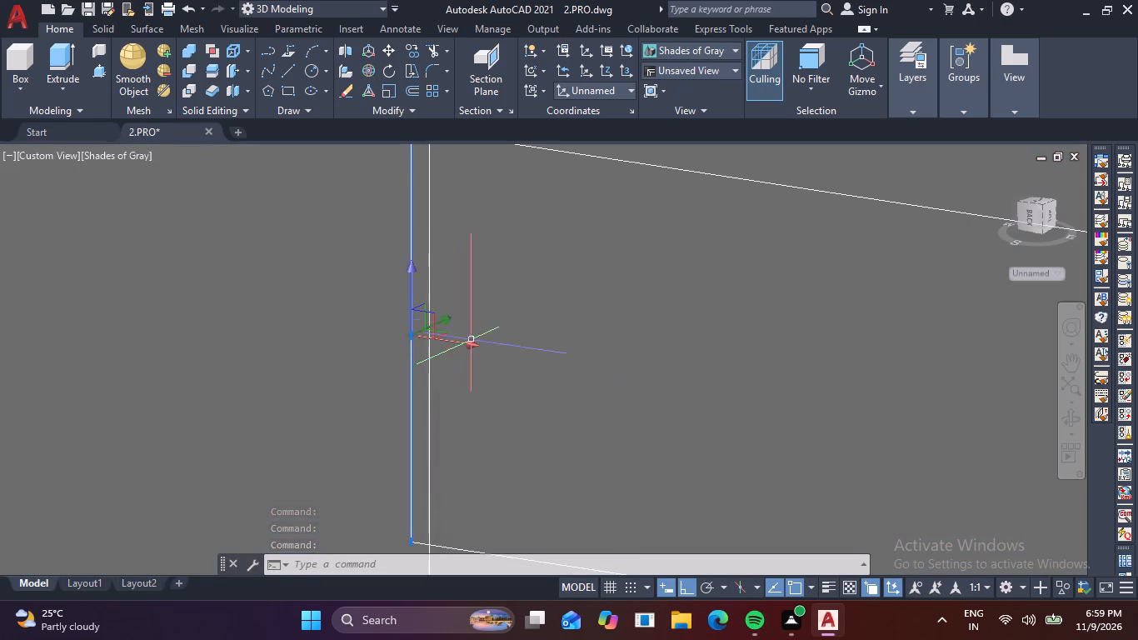
click(411, 334)
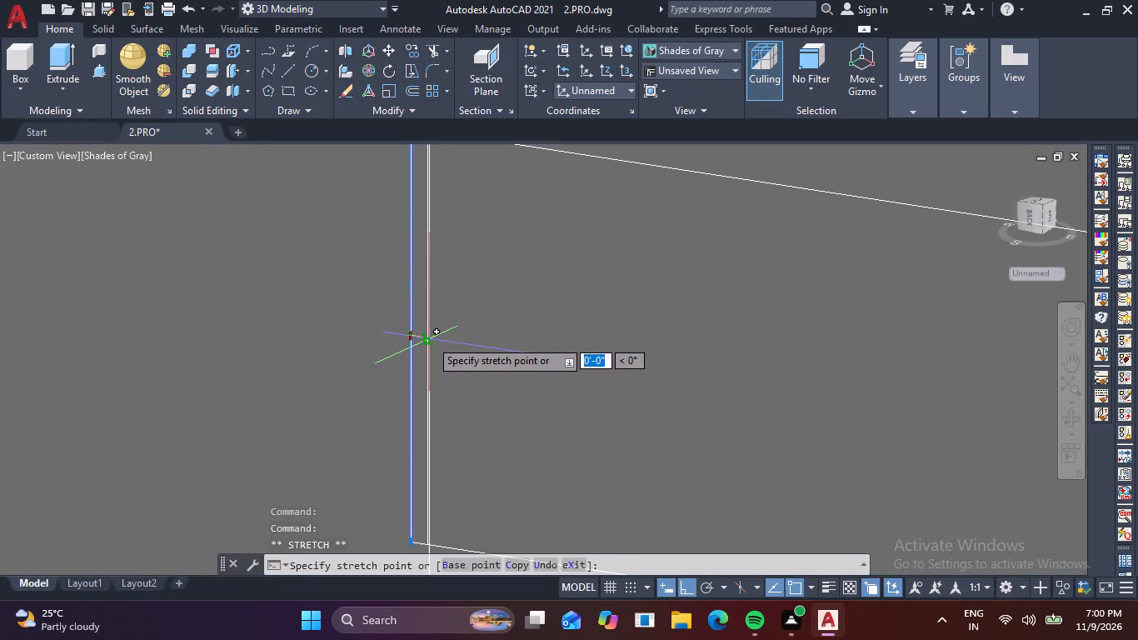
click(430, 339)
scroll(455, 350, down, 3)
scroll(523, 412, down, 2)
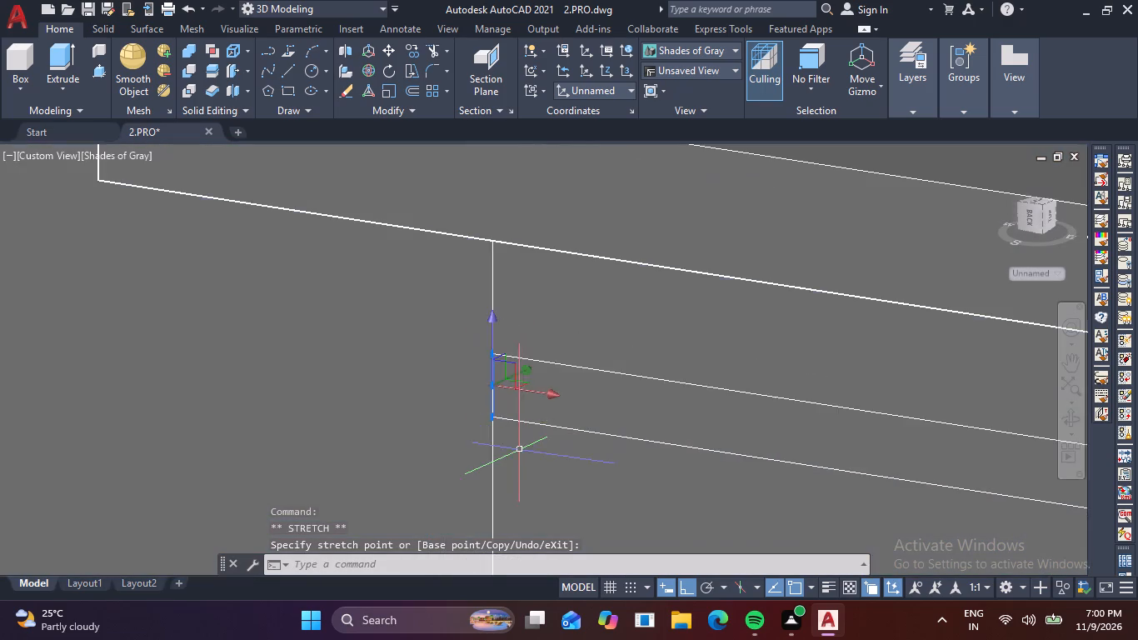
middle_drag(514, 439, 488, 320)
middle_drag(475, 470, 472, 262)
scroll(466, 422, up, 4)
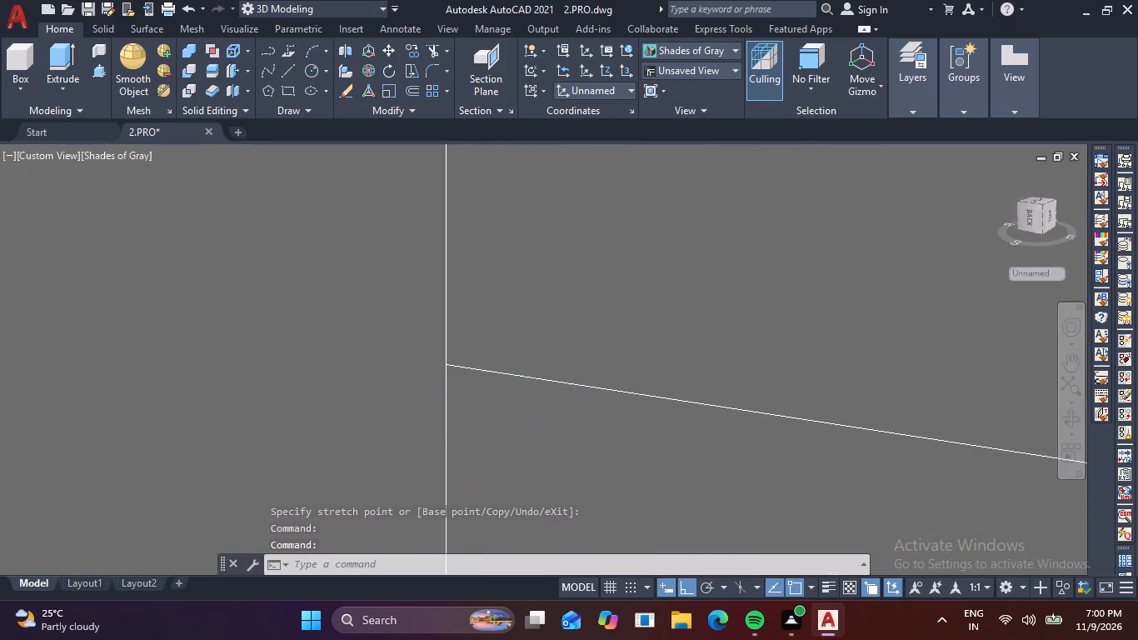
scroll(447, 395, up, 4)
scroll(465, 364, down, 12)
key(Escape)
scroll(477, 406, down, 2)
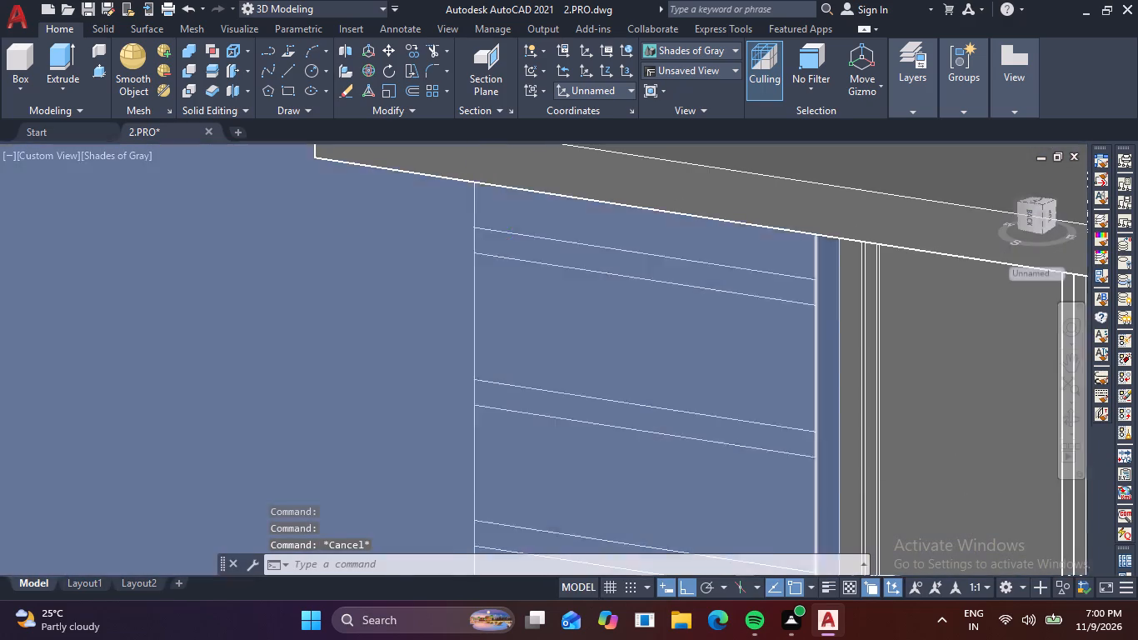
Presspull the two outlined strips below the bay sill on the narrow wall section into 2" deep grooves.
scroll(475, 407, down, 3)
middle_drag(534, 433, 511, 294)
scroll(529, 427, up, 3)
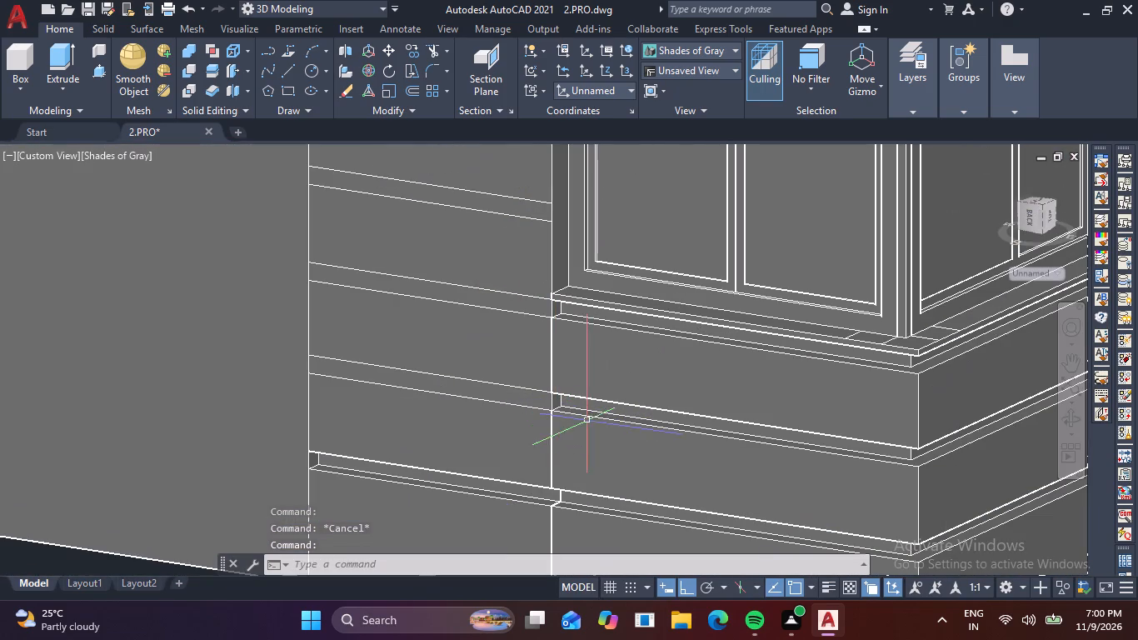
click(99, 69)
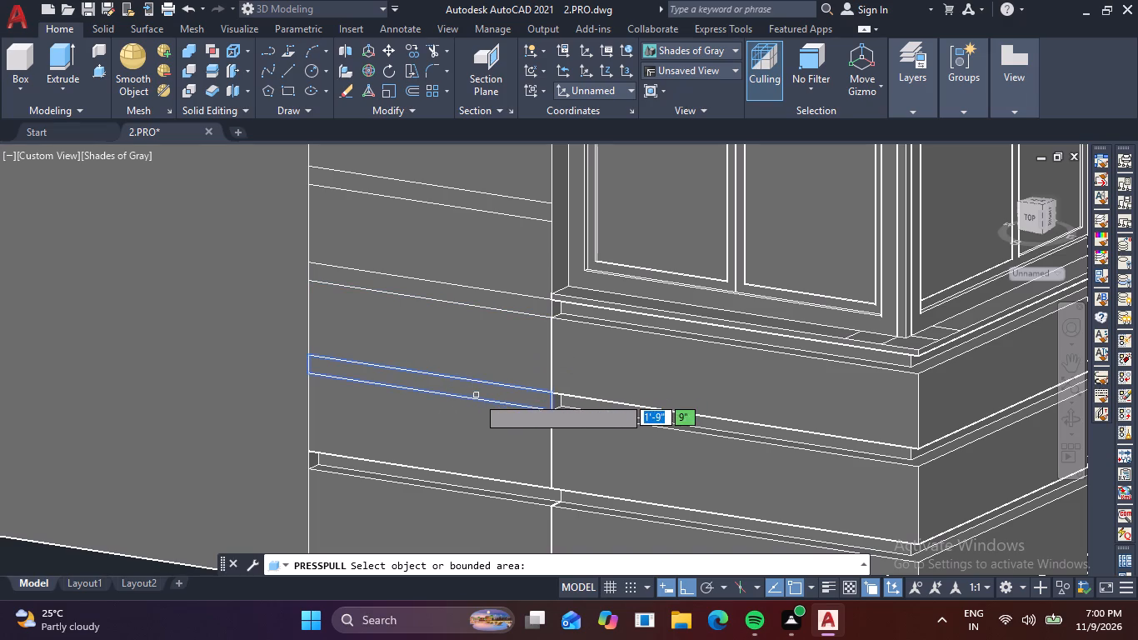
click(477, 396)
key(2)
key(space)
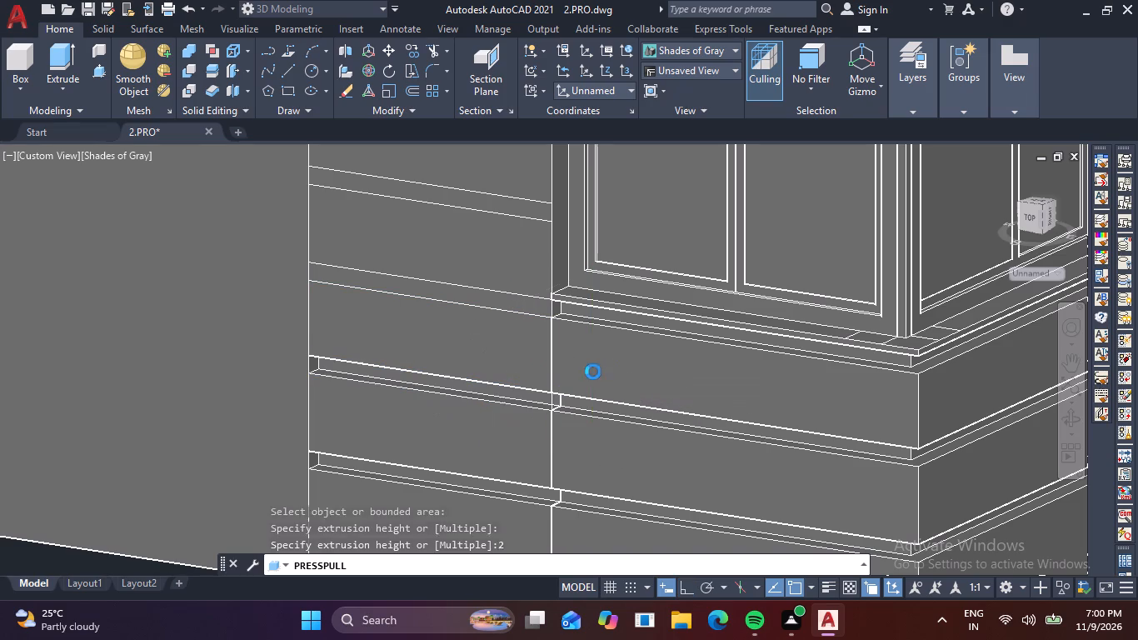
middle_drag(577, 517, 272, 630)
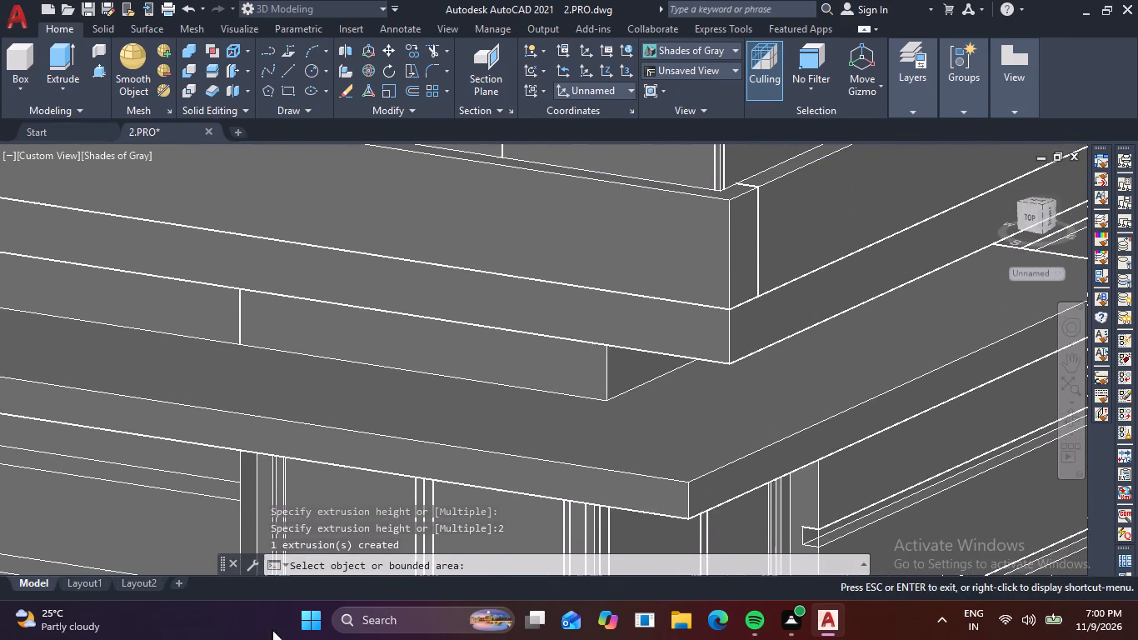
middle_drag(272, 630, 266, 633)
scroll(359, 237, down, 1)
middle_drag(376, 294, 510, 0)
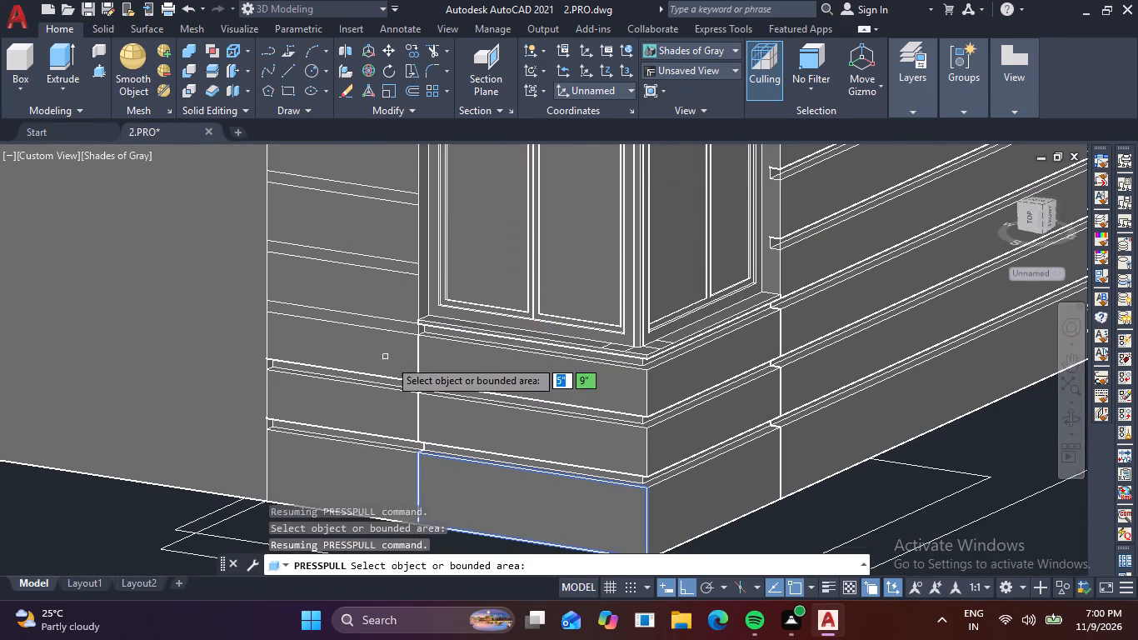
scroll(399, 327, up, 2)
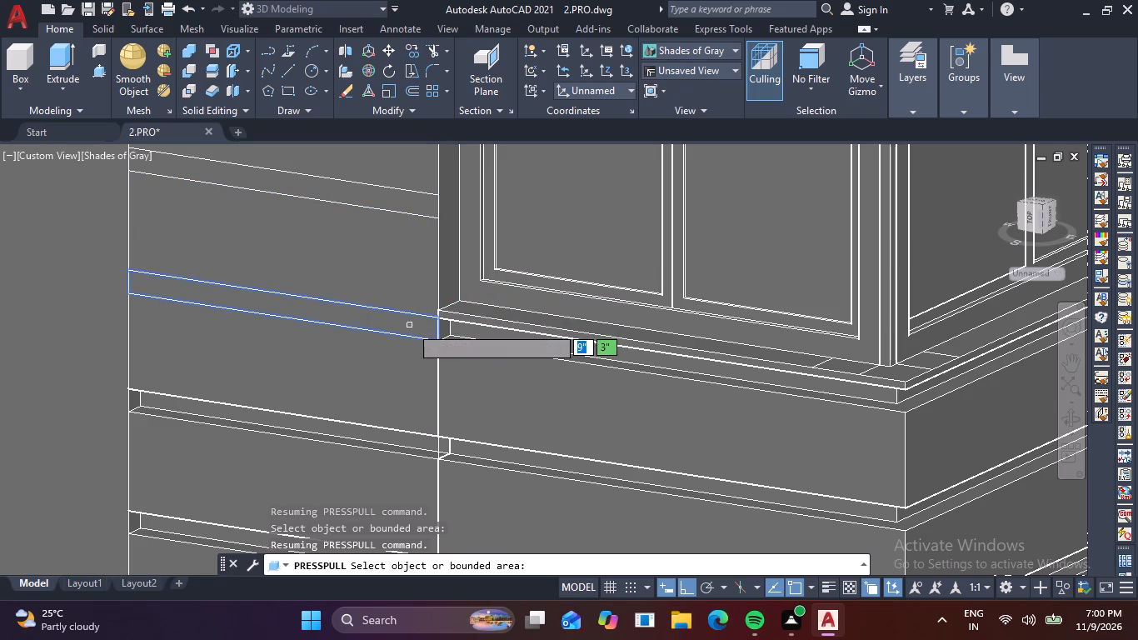
click(410, 326)
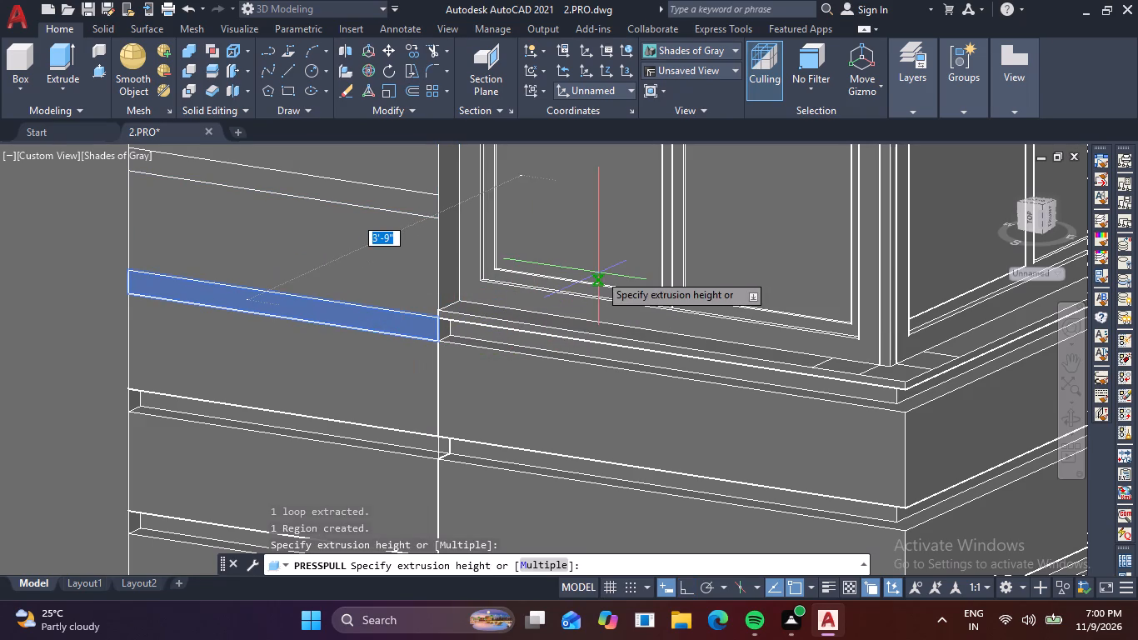
key(space)
Presspull the four outlined strips above the bay sill level on the narrow wall section to the same 2" groove depth.
middle_drag(412, 284, 362, 405)
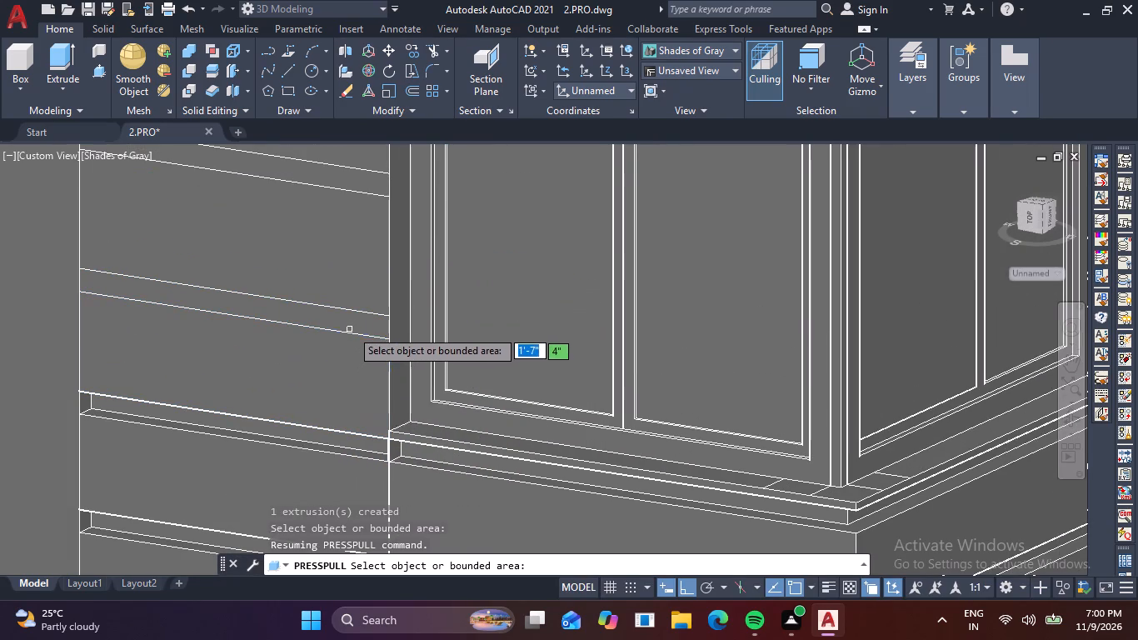
click(353, 325)
key(space)
middle_drag(435, 289, 385, 447)
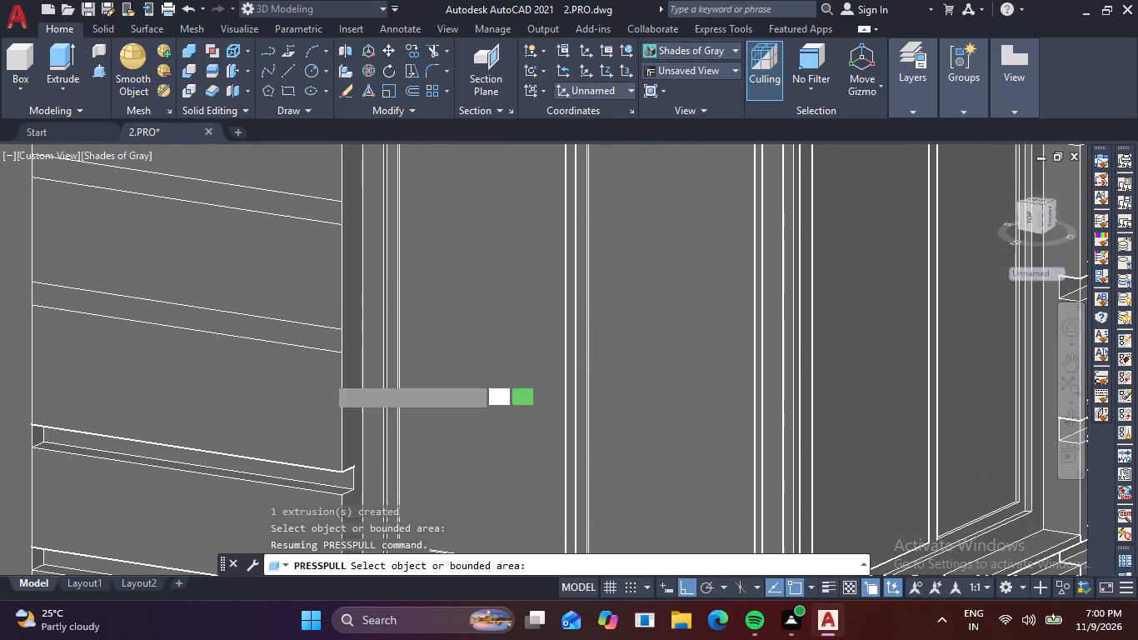
click(317, 338)
key(space)
middle_drag(357, 333, 342, 462)
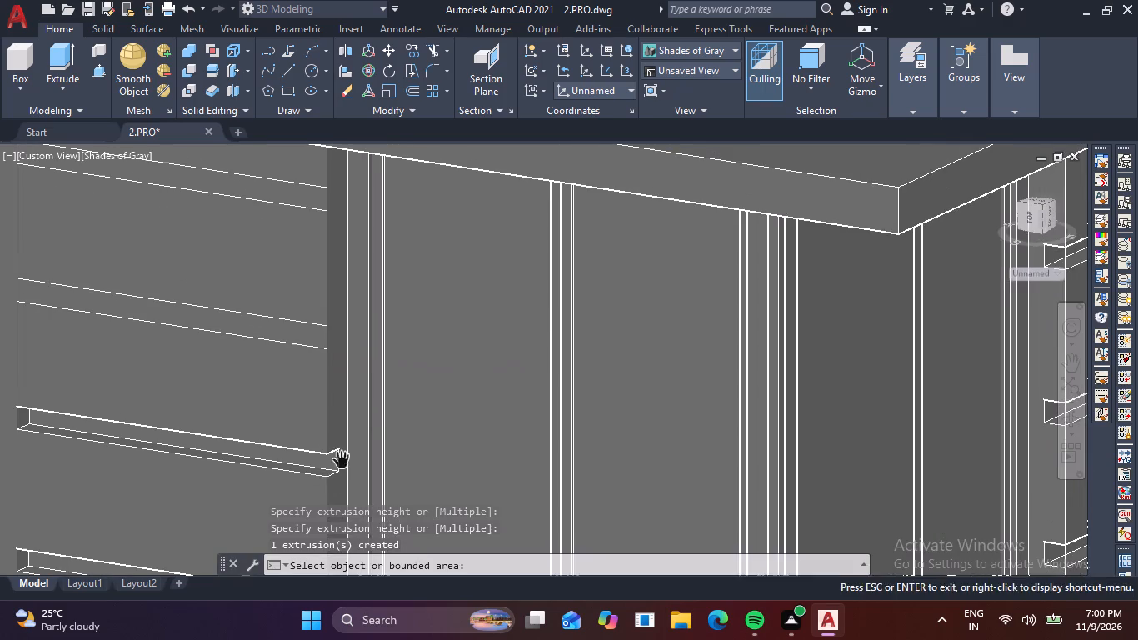
click(311, 337)
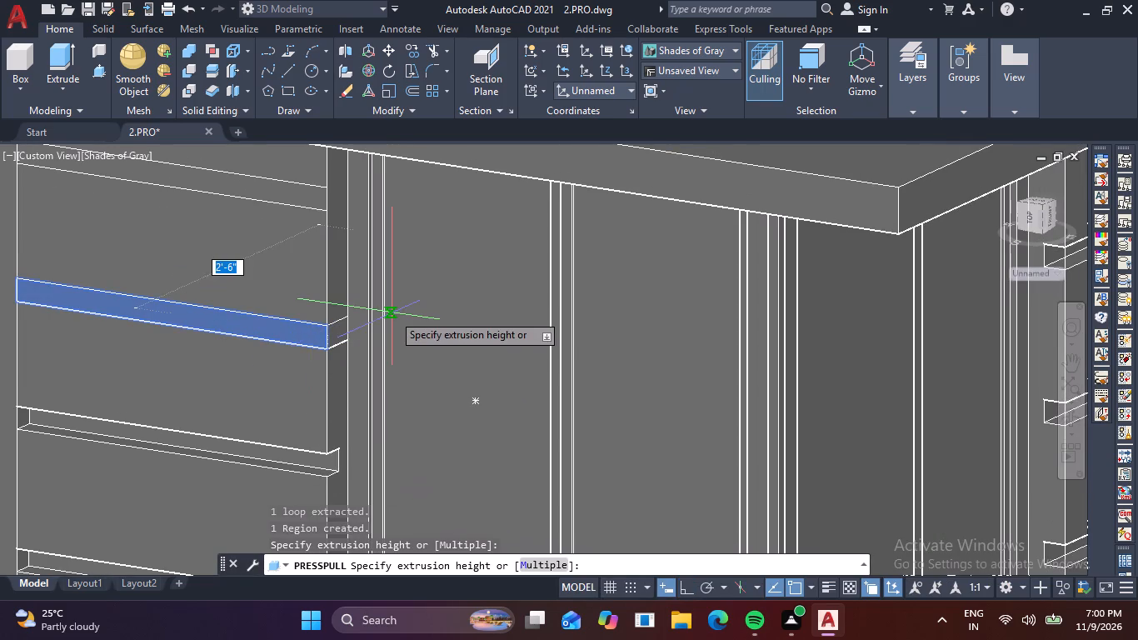
key(space)
middle_drag(387, 328, 432, 498)
click(360, 362)
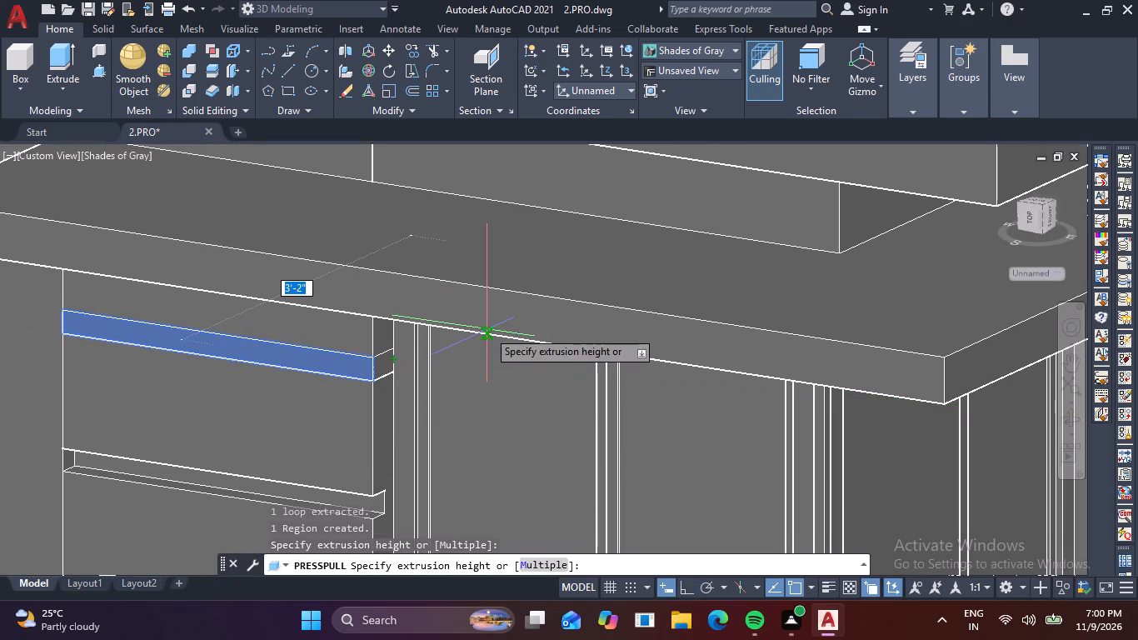
key(space)
scroll(442, 382, down, 2)
middle_drag(590, 461, 492, 280)
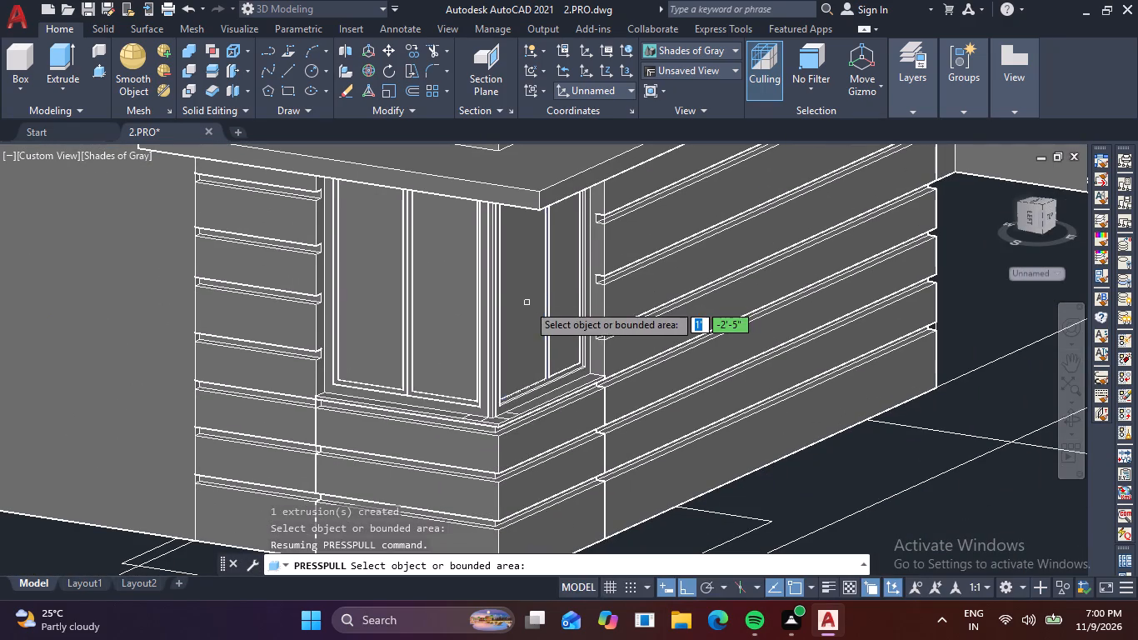
key(Escape)
key(Escape)
Examine the house exterior around the grooved bay walls, balcony railing and porch.
scroll(559, 331, down, 1)
middle_drag(616, 458, 591, 372)
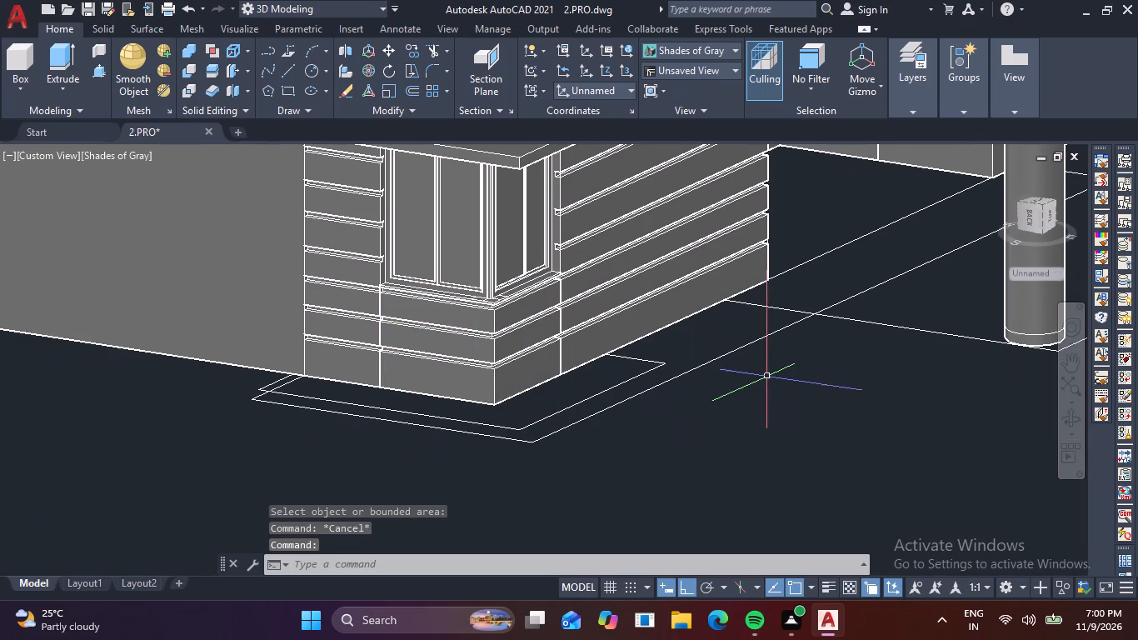
scroll(682, 425, down, 1)
scroll(860, 429, down, 1)
middle_drag(849, 437, 801, 524)
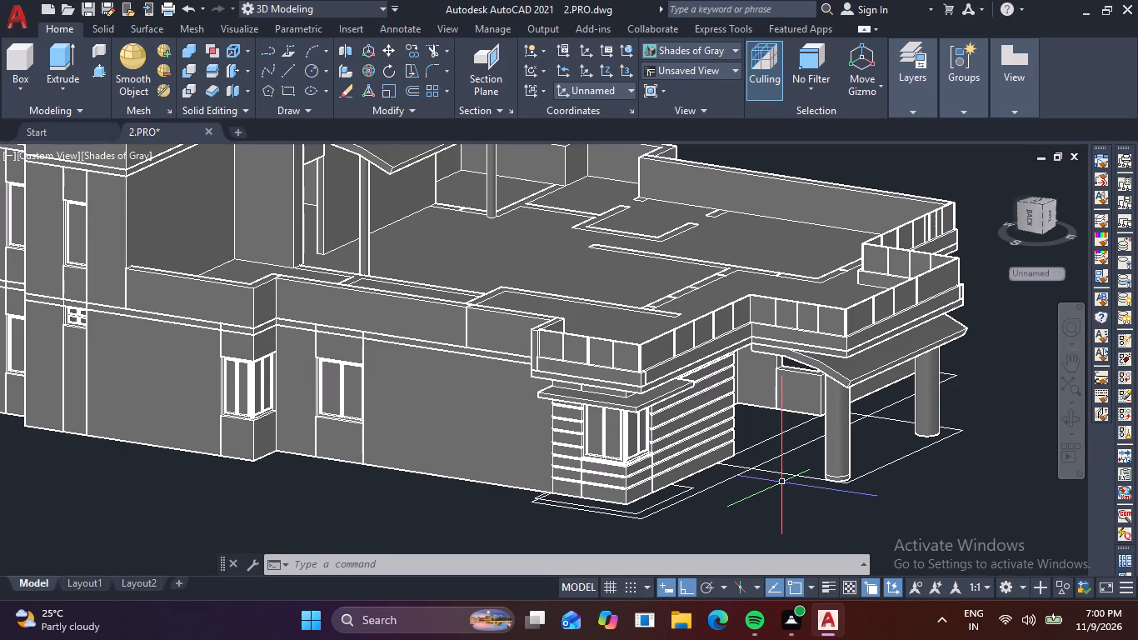
scroll(668, 455, down, 1)
middle_drag(687, 449, 568, 435)
scroll(606, 369, up, 2)
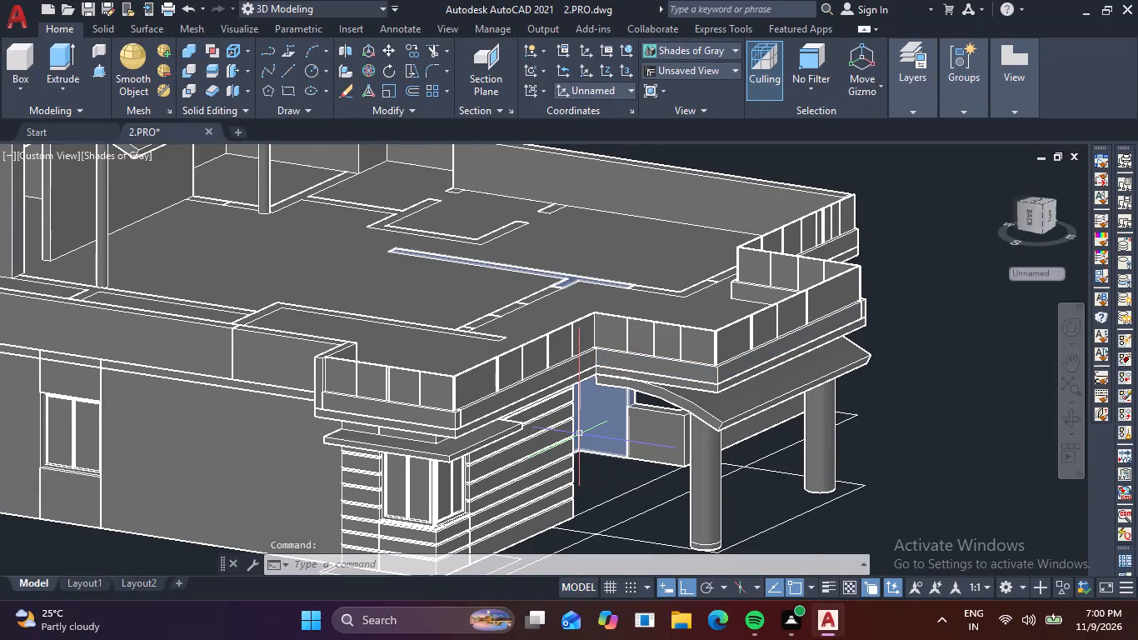
Open the Materials Browser and expand the Autodesk Library to show its material categories.
key(m)
key(a)
key(t)
key(space)
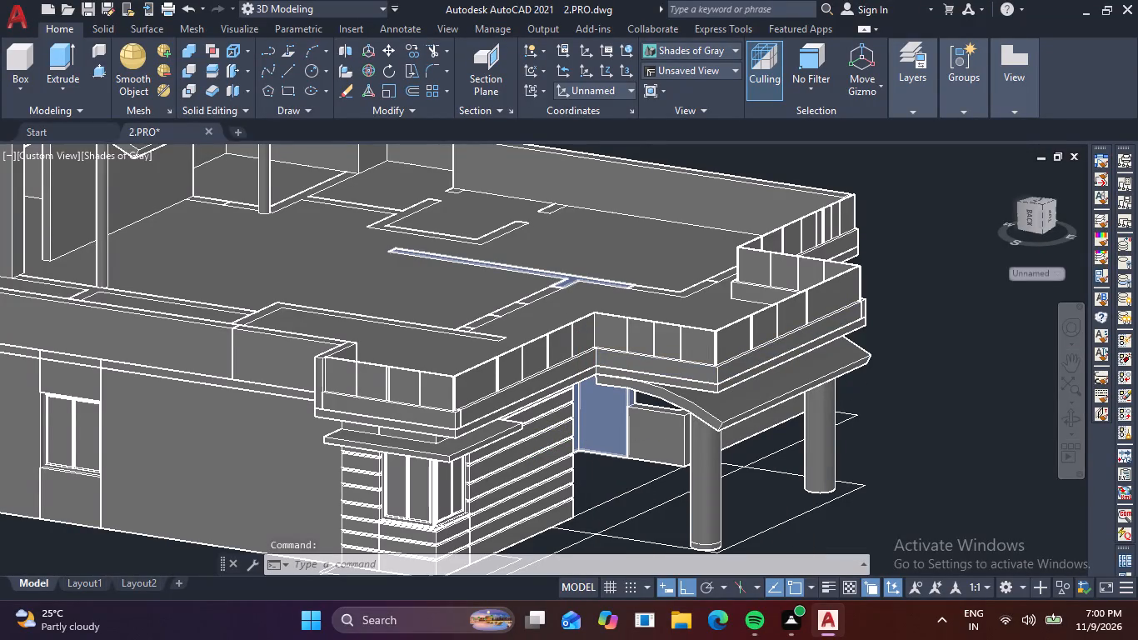
scroll(589, 352, down, 3)
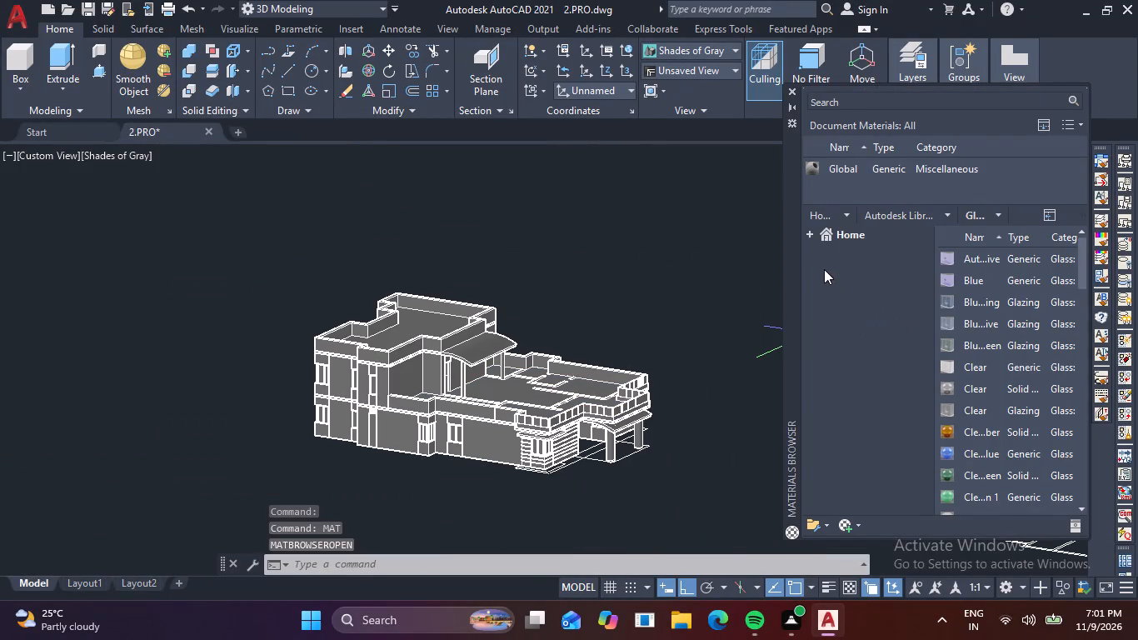
click(801, 233)
click(806, 232)
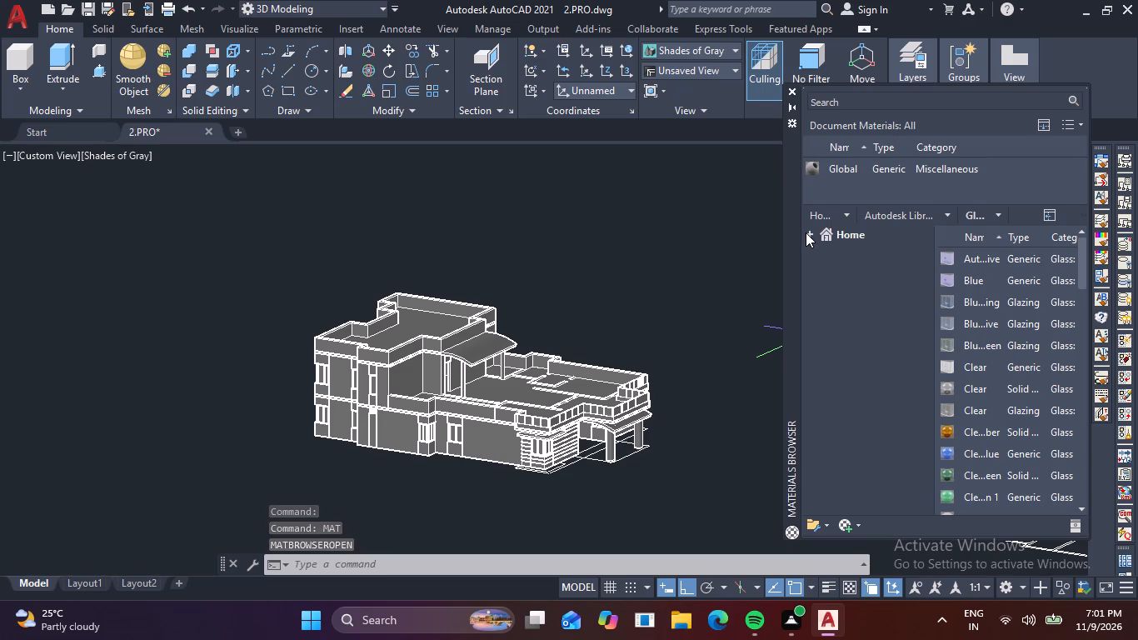
click(824, 268)
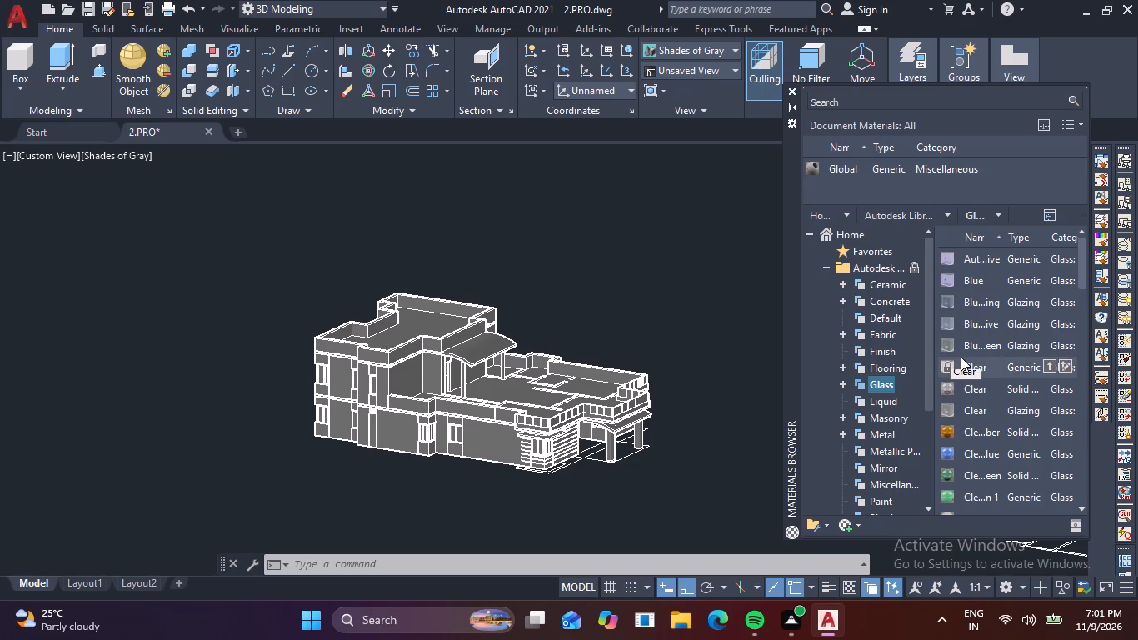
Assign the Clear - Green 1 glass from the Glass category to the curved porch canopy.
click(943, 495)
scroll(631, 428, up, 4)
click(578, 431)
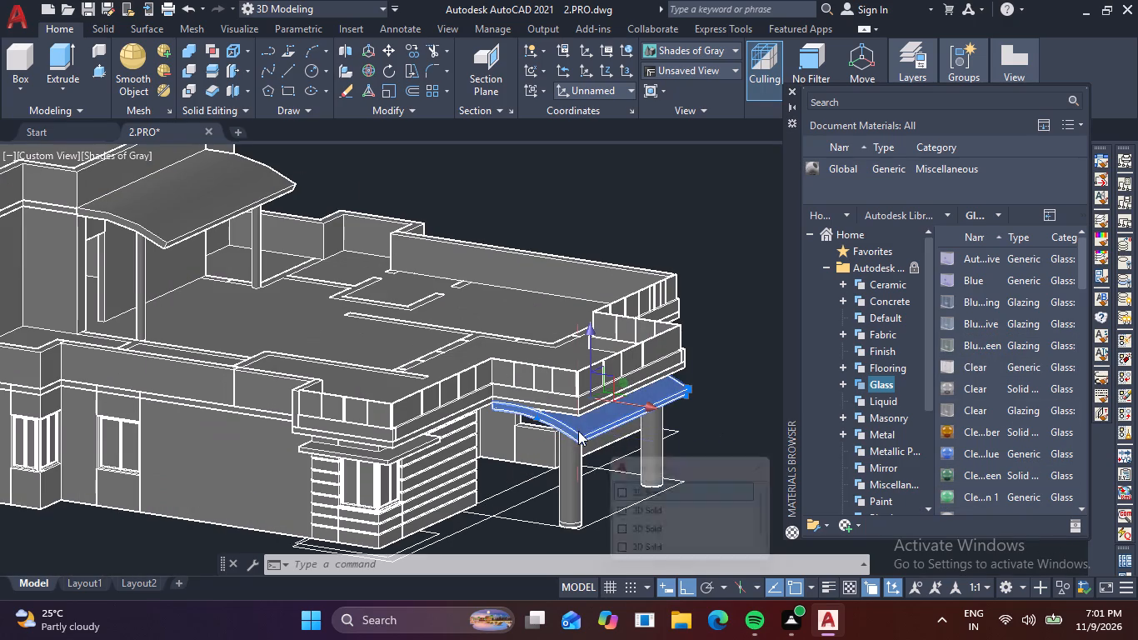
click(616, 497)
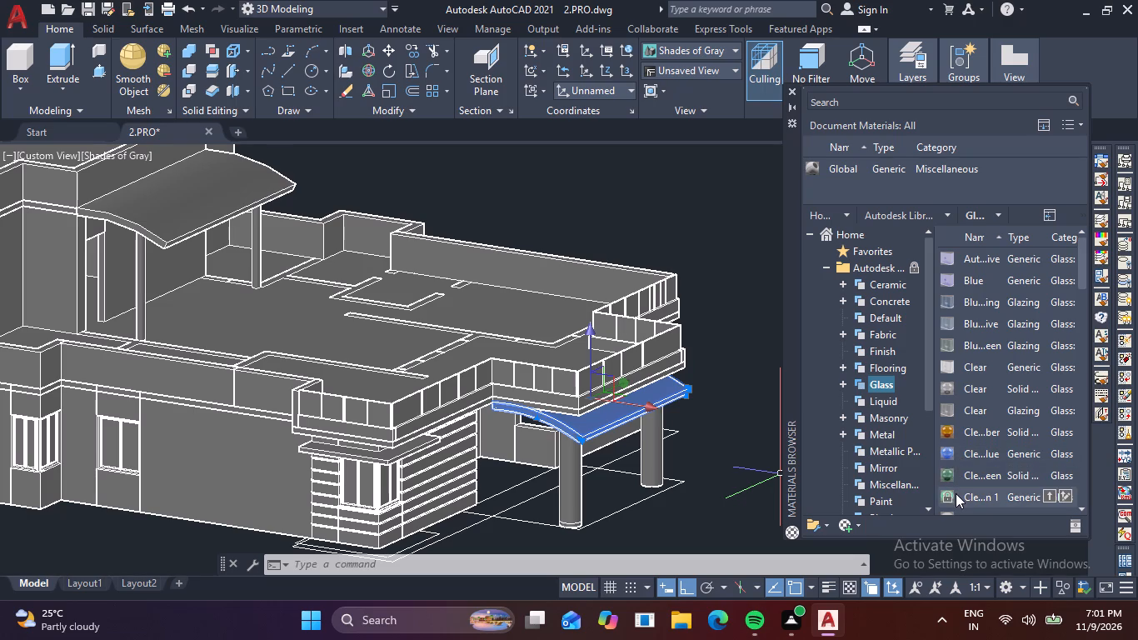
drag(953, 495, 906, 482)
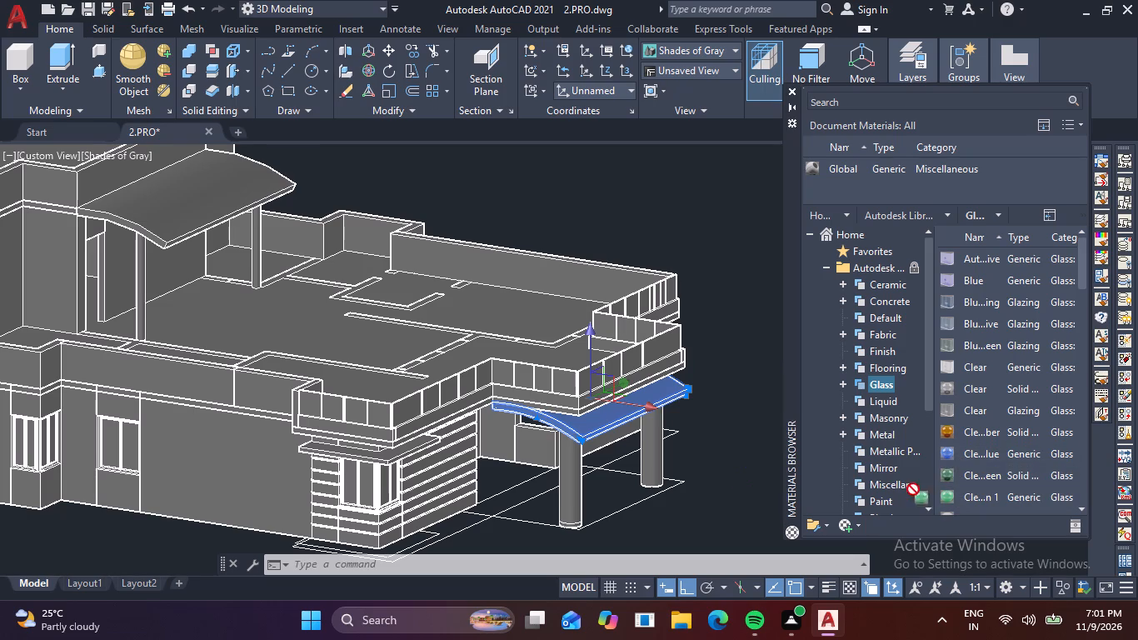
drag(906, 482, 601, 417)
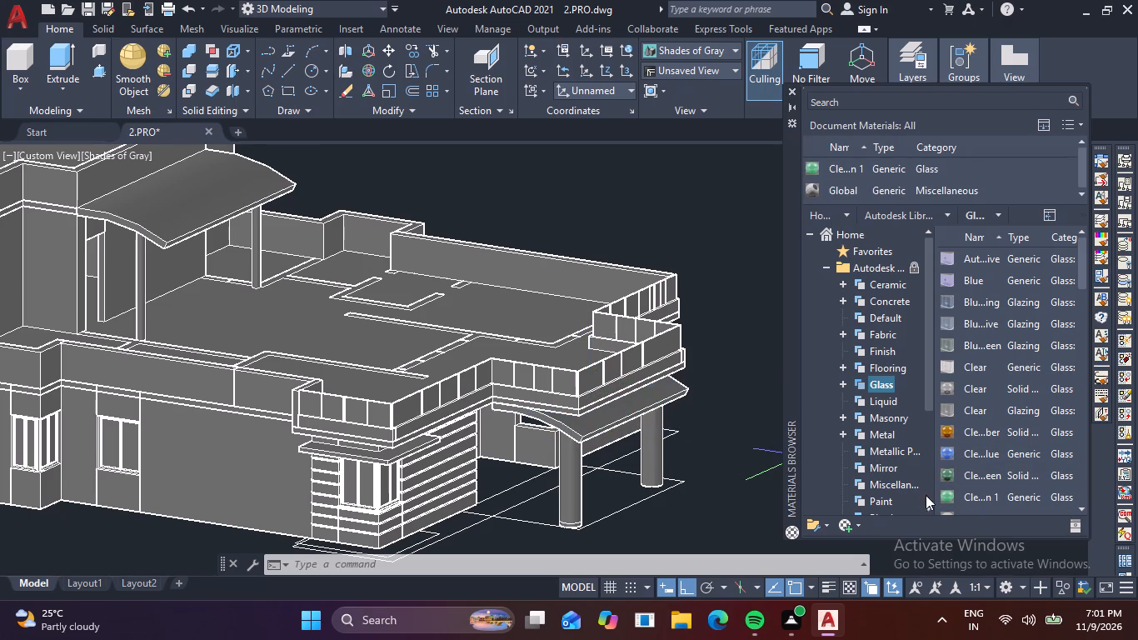
Switch the viewport's visual style to Realistic so the assigned materials display.
scroll(609, 418, up, 4)
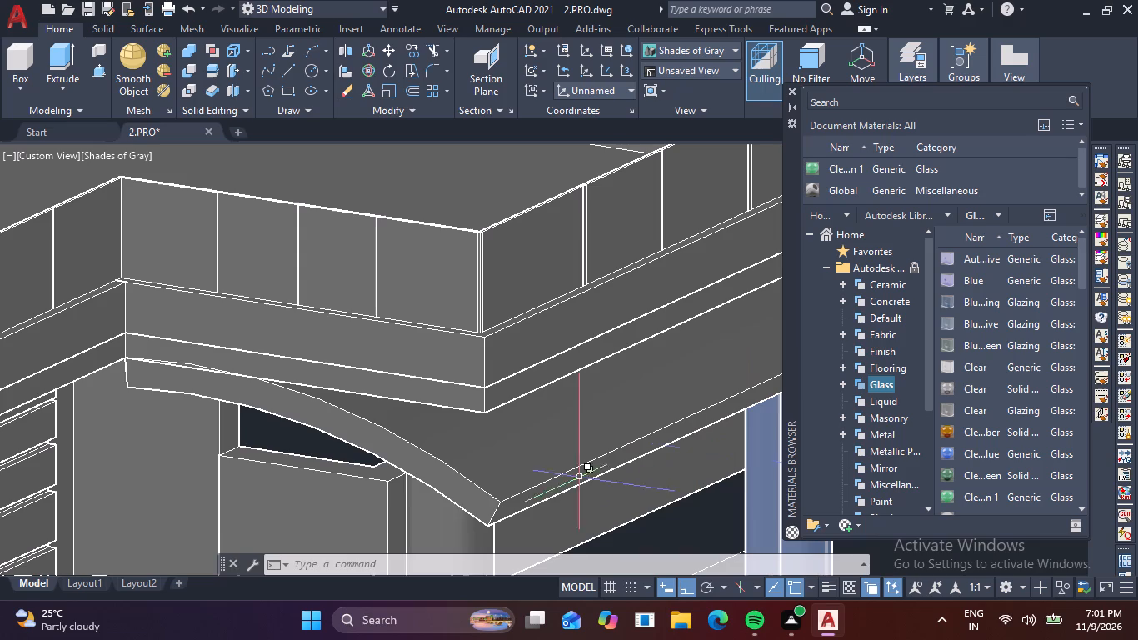
click(110, 155)
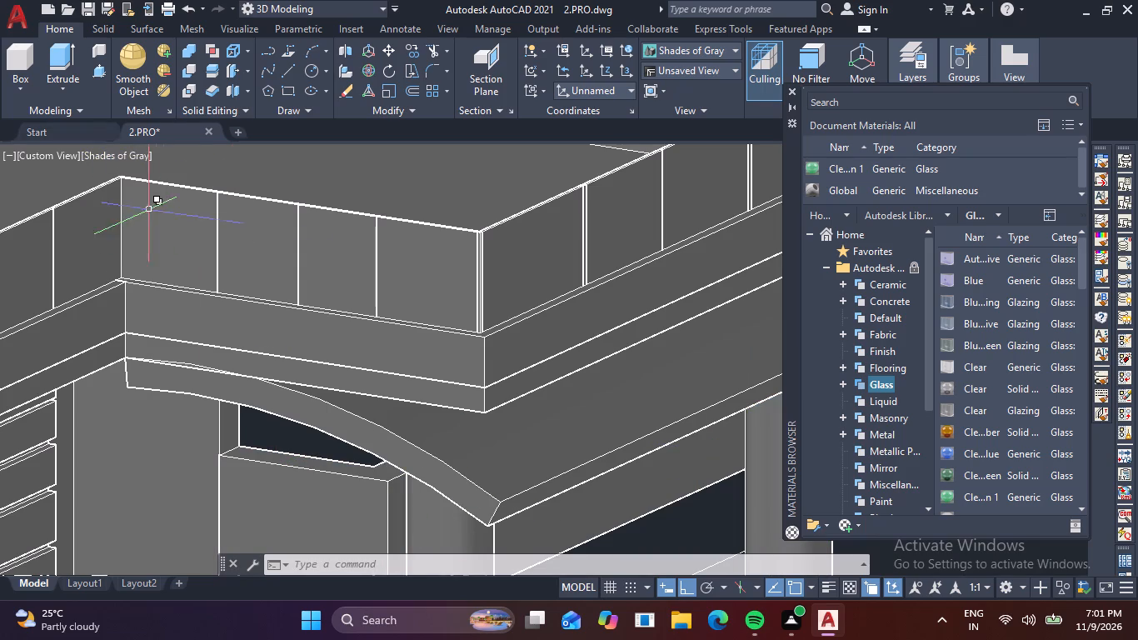
click(127, 162)
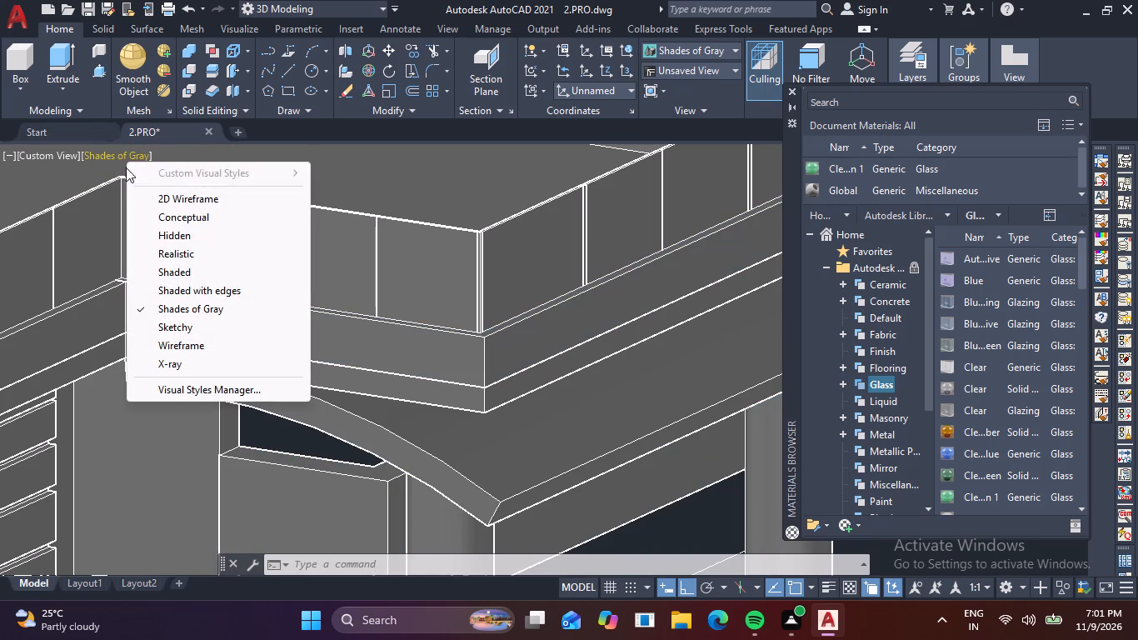
click(200, 251)
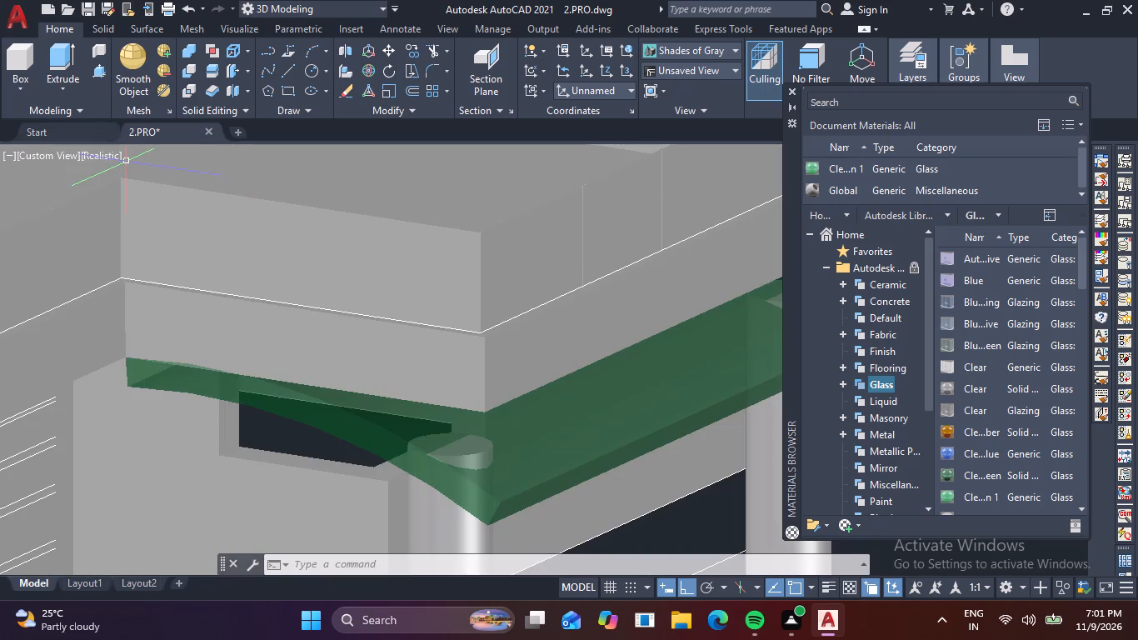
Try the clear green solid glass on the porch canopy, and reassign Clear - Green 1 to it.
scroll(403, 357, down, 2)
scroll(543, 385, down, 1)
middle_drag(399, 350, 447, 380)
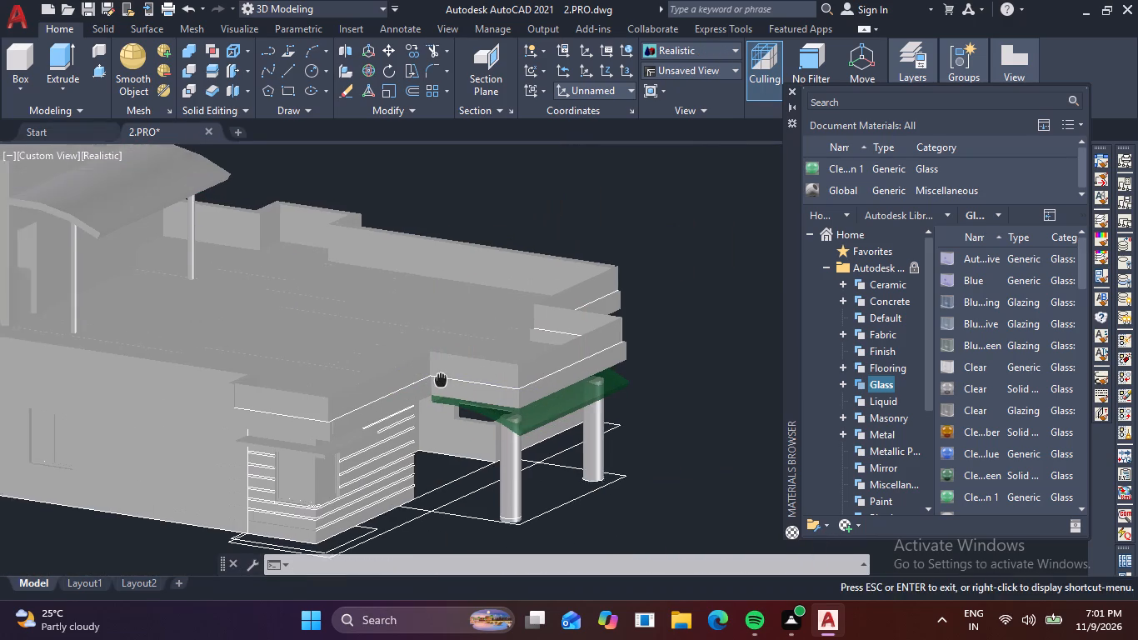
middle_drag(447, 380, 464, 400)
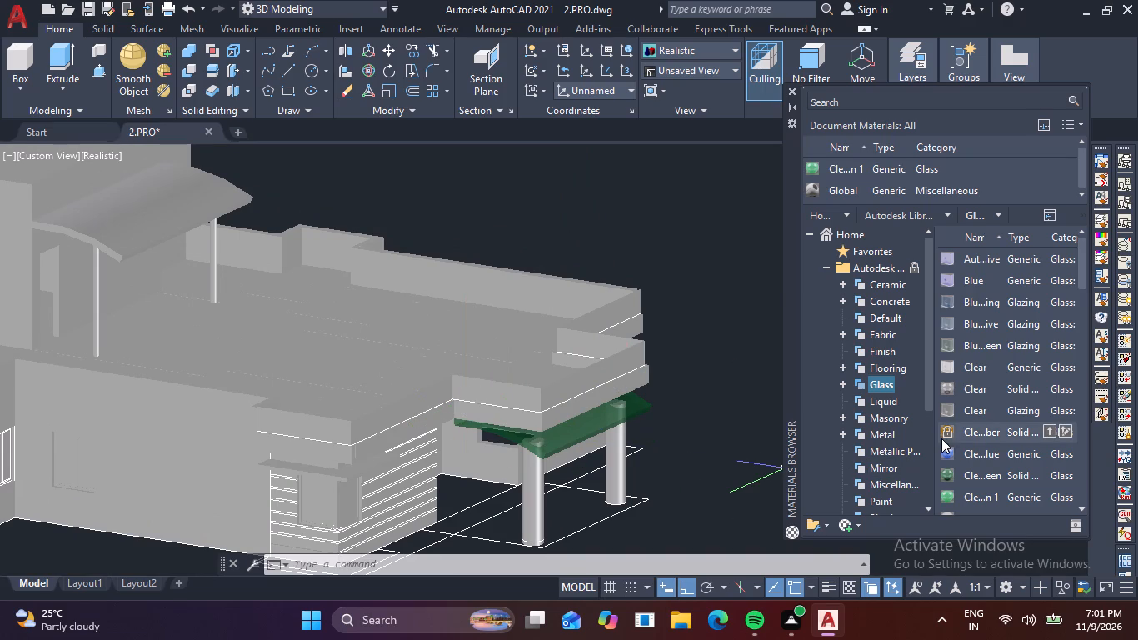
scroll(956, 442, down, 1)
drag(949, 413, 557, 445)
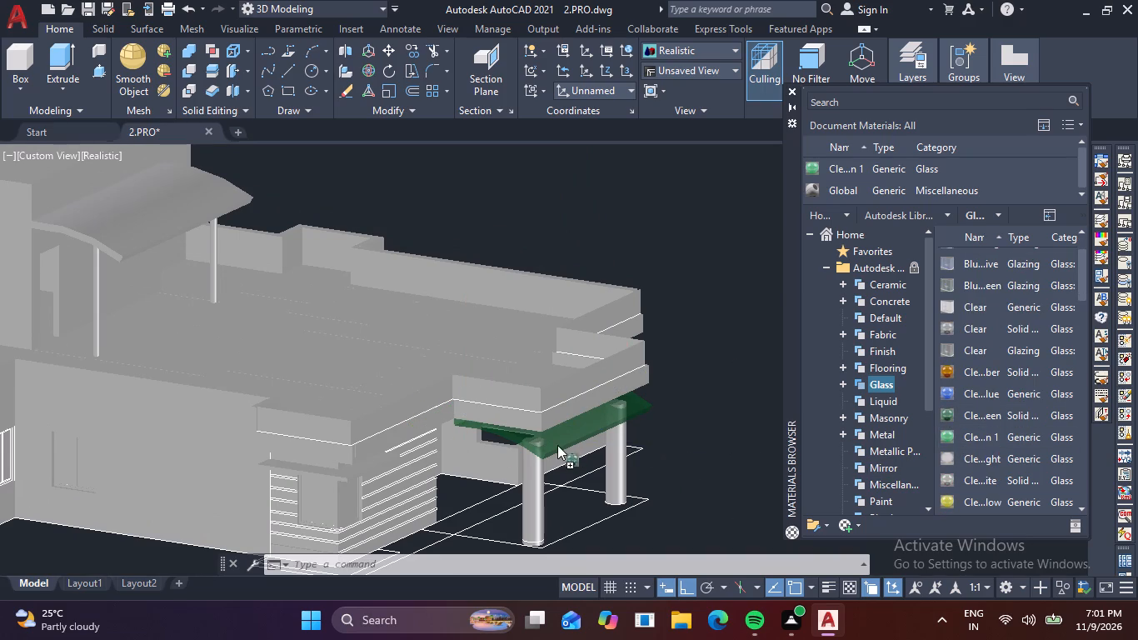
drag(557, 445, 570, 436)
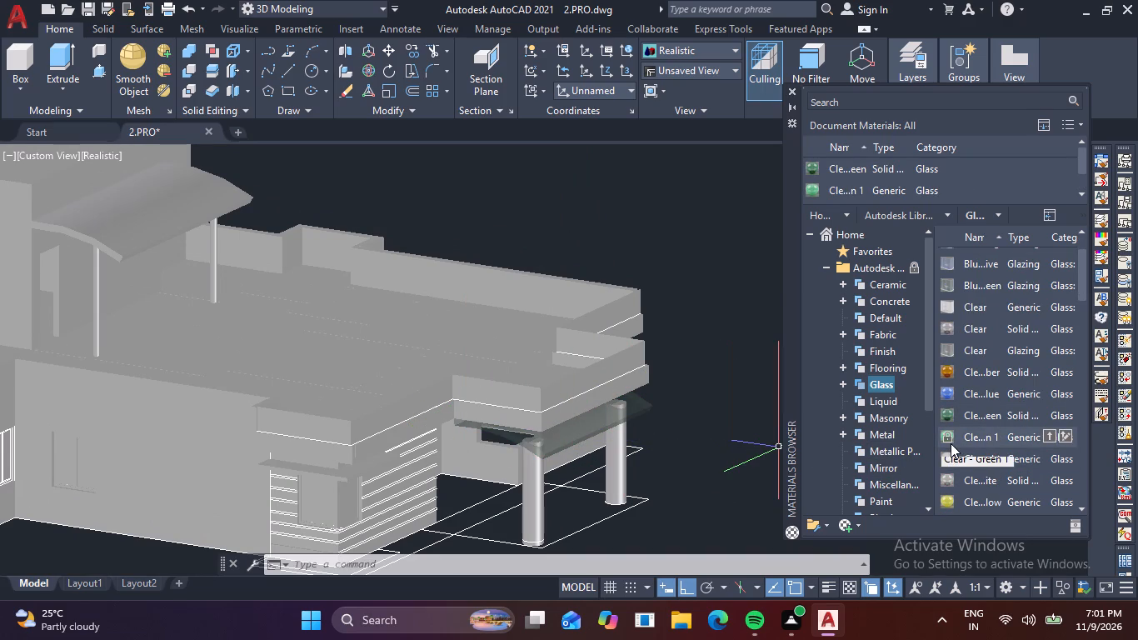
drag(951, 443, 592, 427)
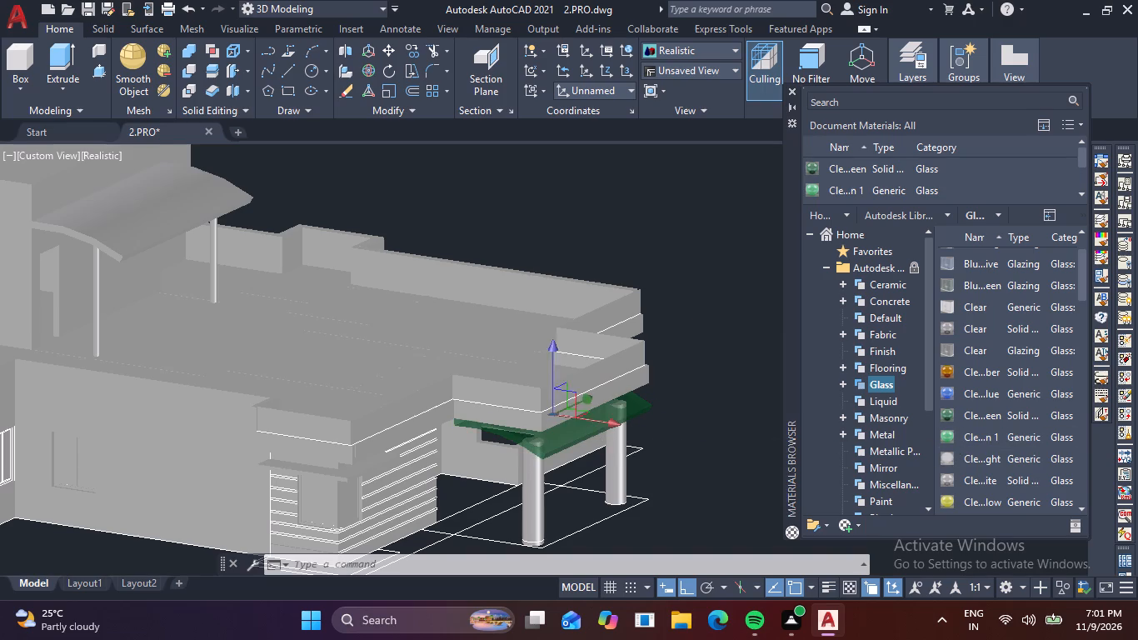
Assign the Etched glass to the curved porch canopy and to the curved canopy over the upper terrace.
scroll(982, 393, down, 4)
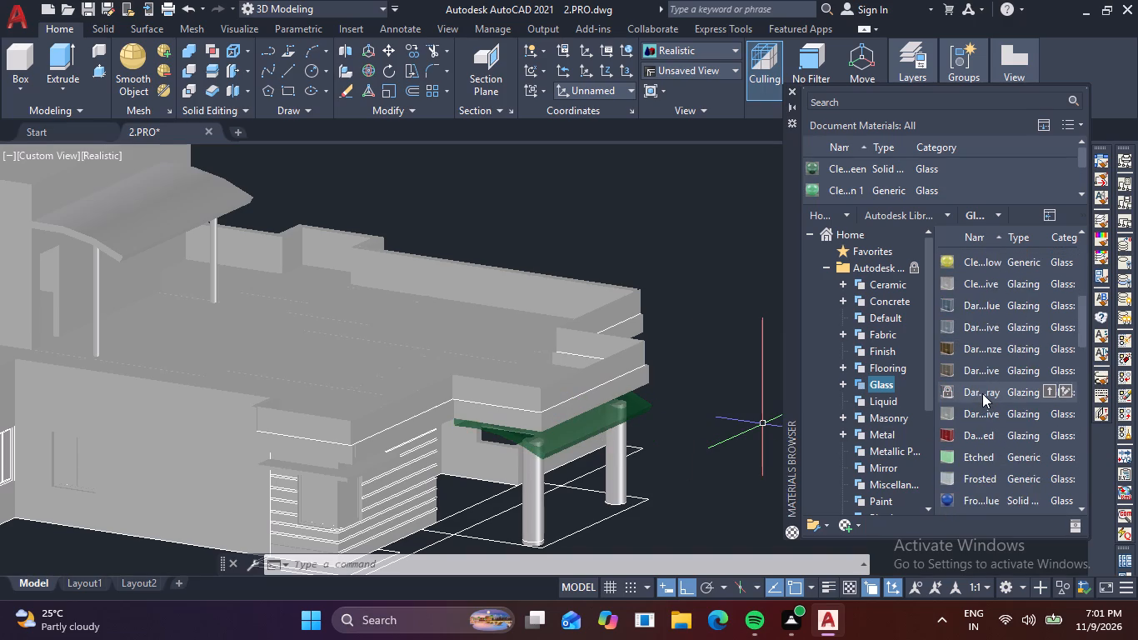
drag(957, 457, 586, 423)
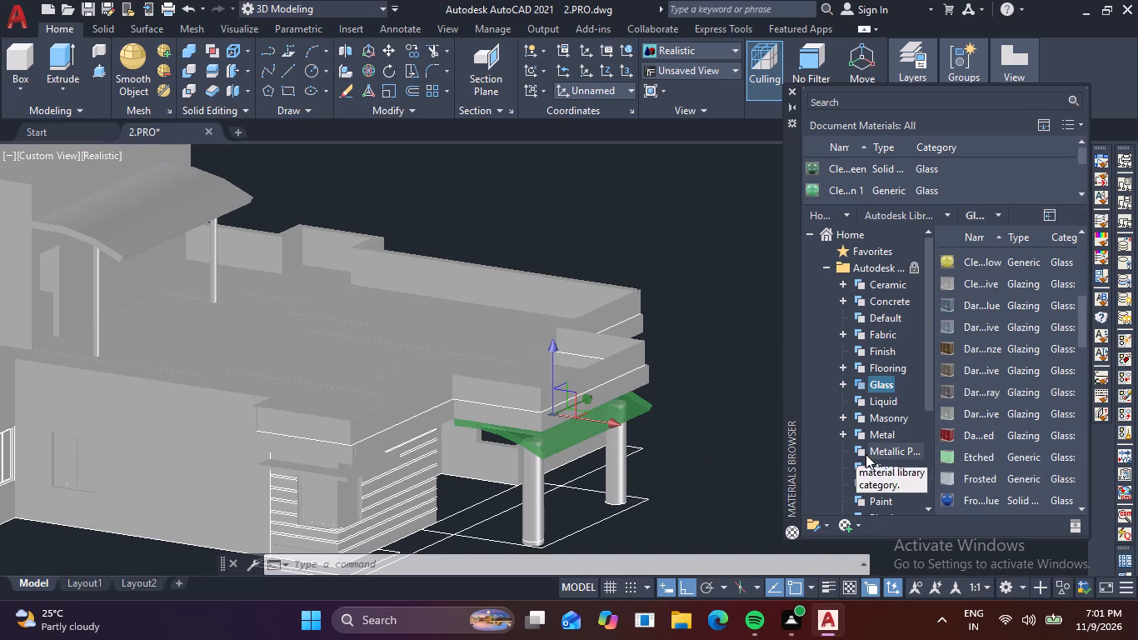
drag(949, 457, 254, 266)
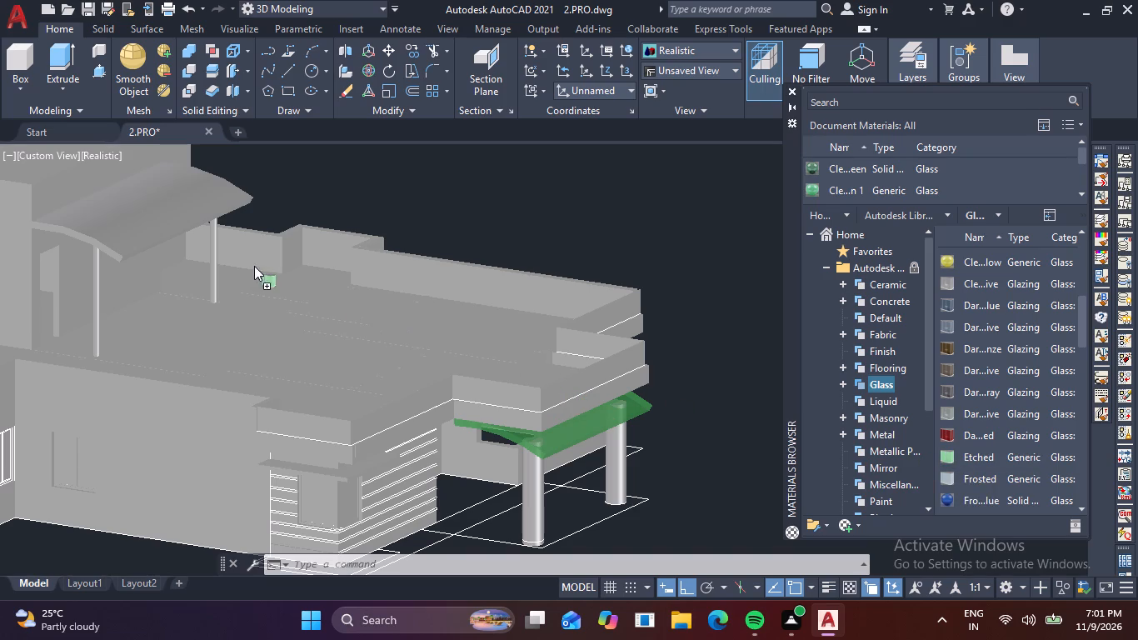
drag(254, 266, 169, 203)
Assign the dark blue reflective glazing to the slim upright in the terrace railing above the grooved bay.
scroll(452, 329, down, 1)
middle_drag(452, 359, 526, 367)
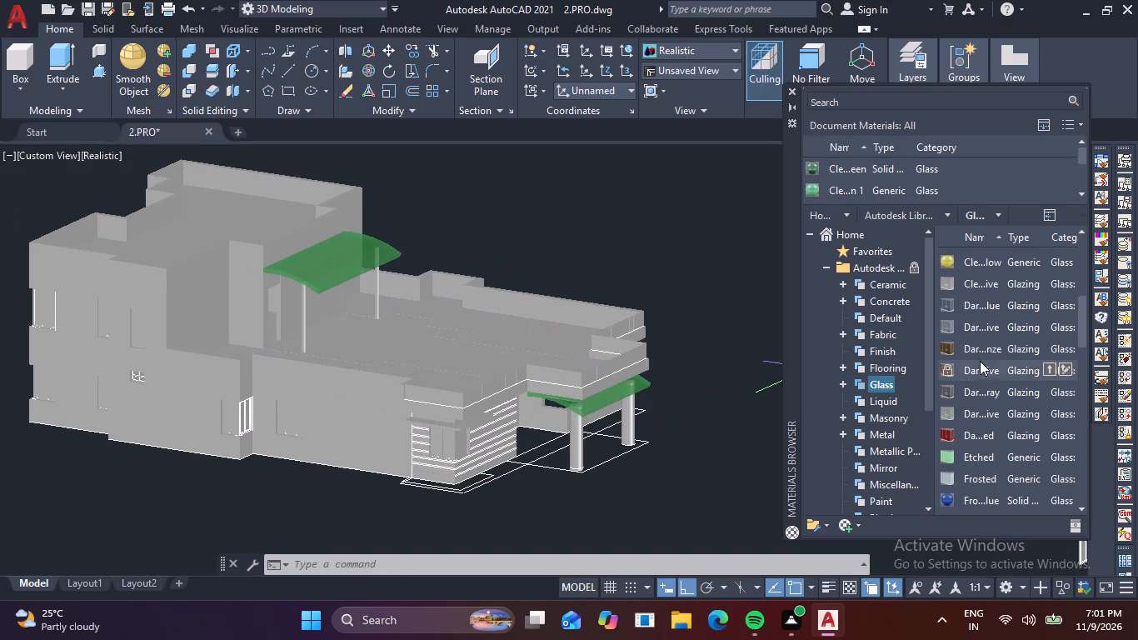
drag(950, 329, 518, 373)
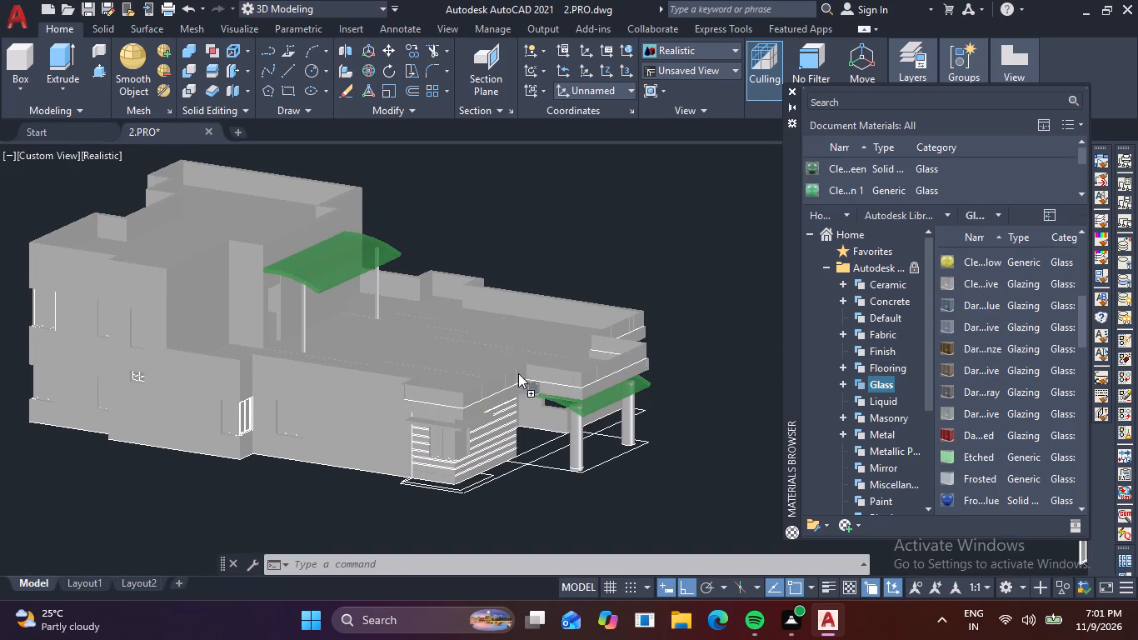
drag(518, 373, 434, 396)
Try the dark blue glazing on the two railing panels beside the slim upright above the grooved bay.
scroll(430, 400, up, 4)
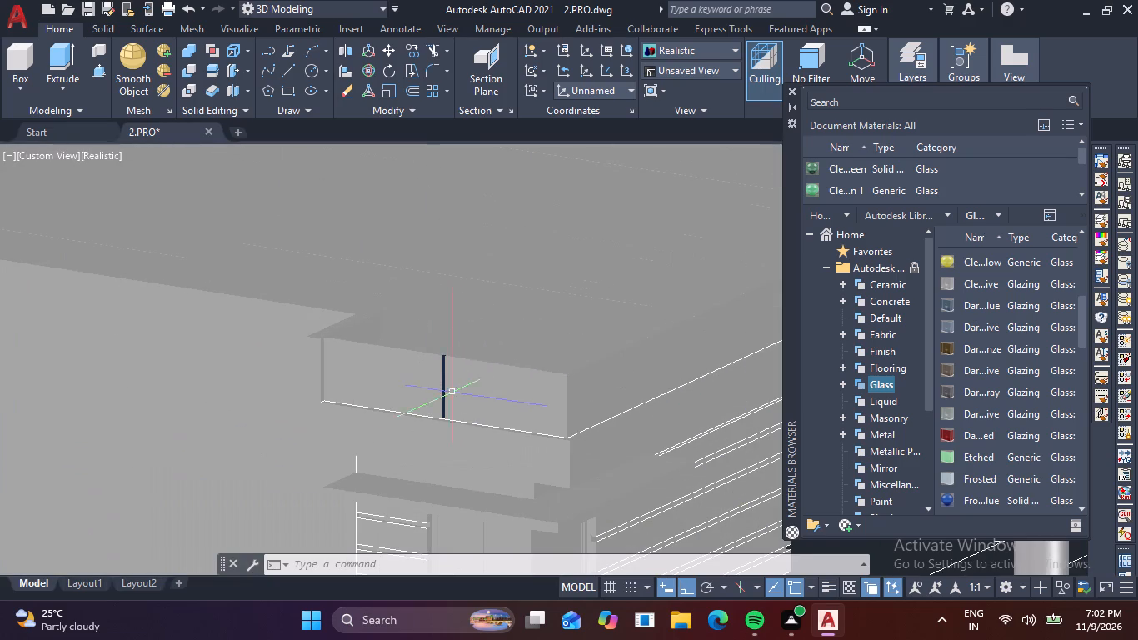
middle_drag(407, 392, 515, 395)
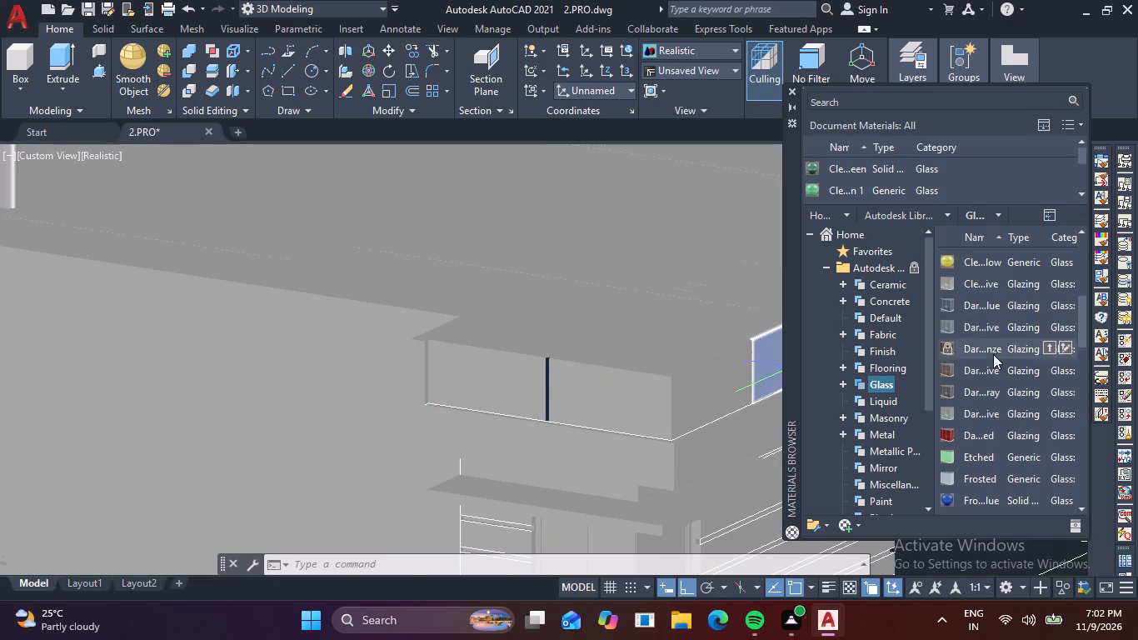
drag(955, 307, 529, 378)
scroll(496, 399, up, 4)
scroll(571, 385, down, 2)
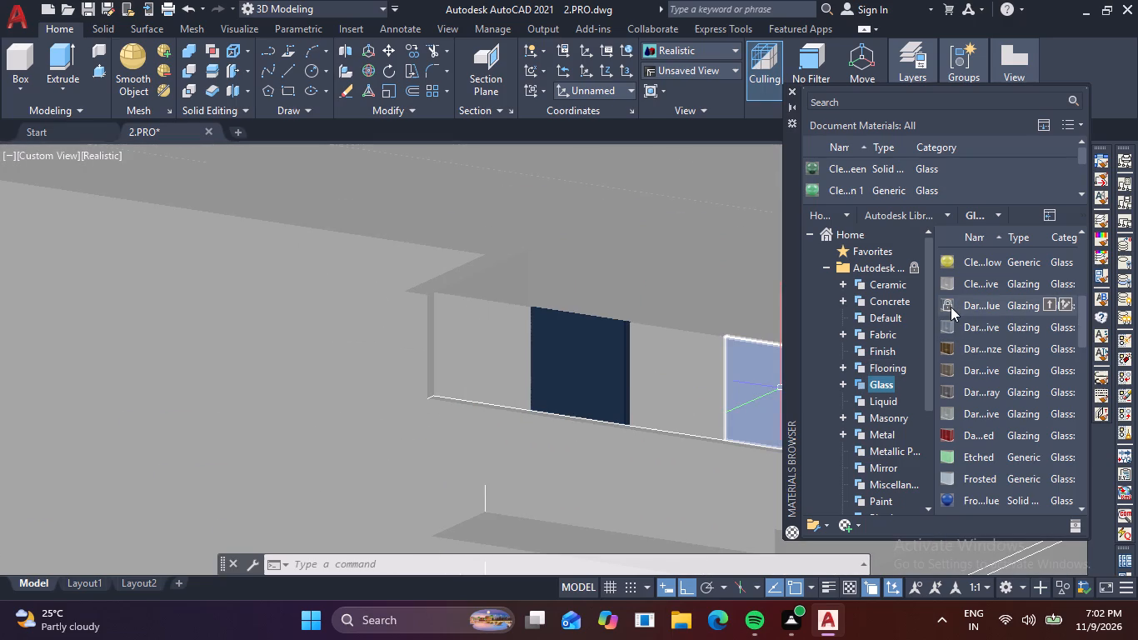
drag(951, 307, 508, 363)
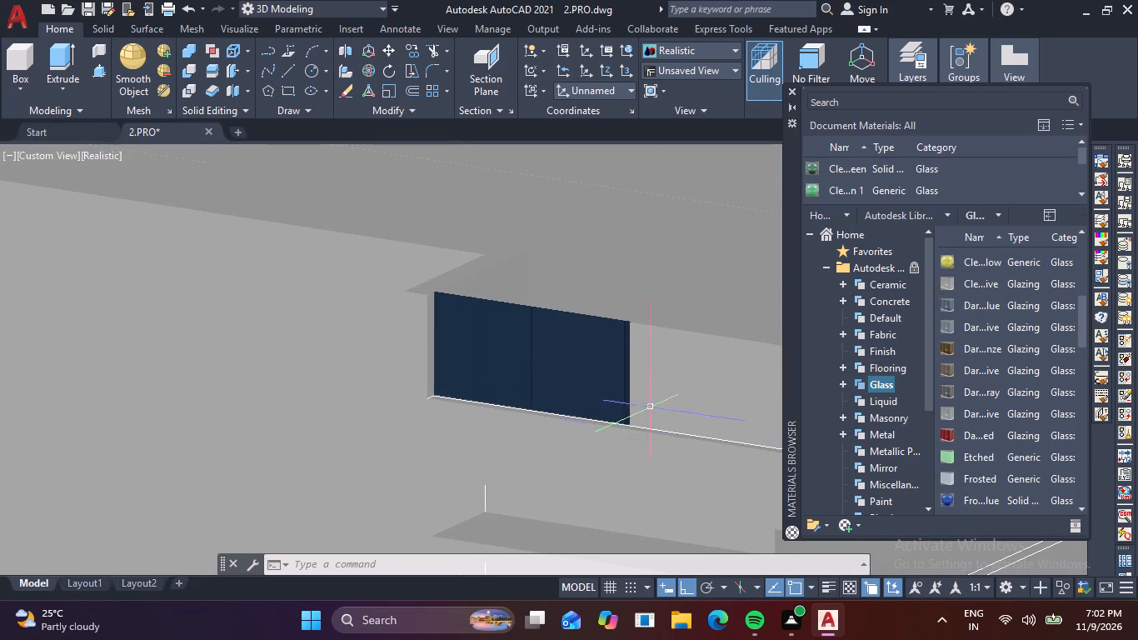
Assign the first glazing in the Glass category, Aut...ive, to all four front railing panels above the grooved bay.
scroll(669, 398, down, 1)
middle_drag(637, 417, 487, 418)
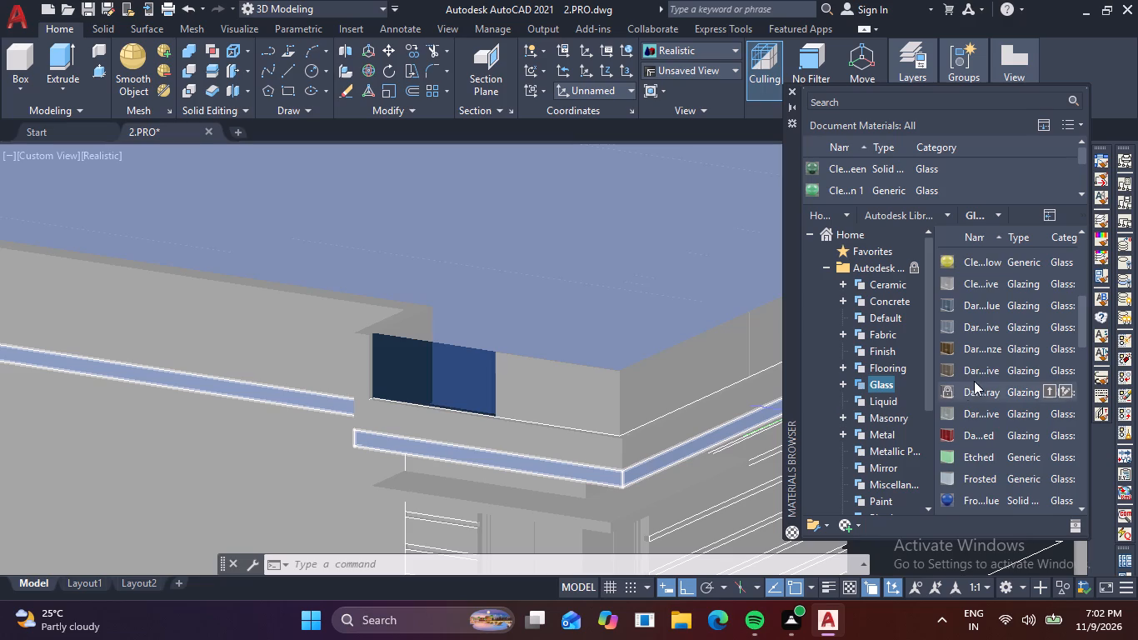
scroll(979, 382, up, 11)
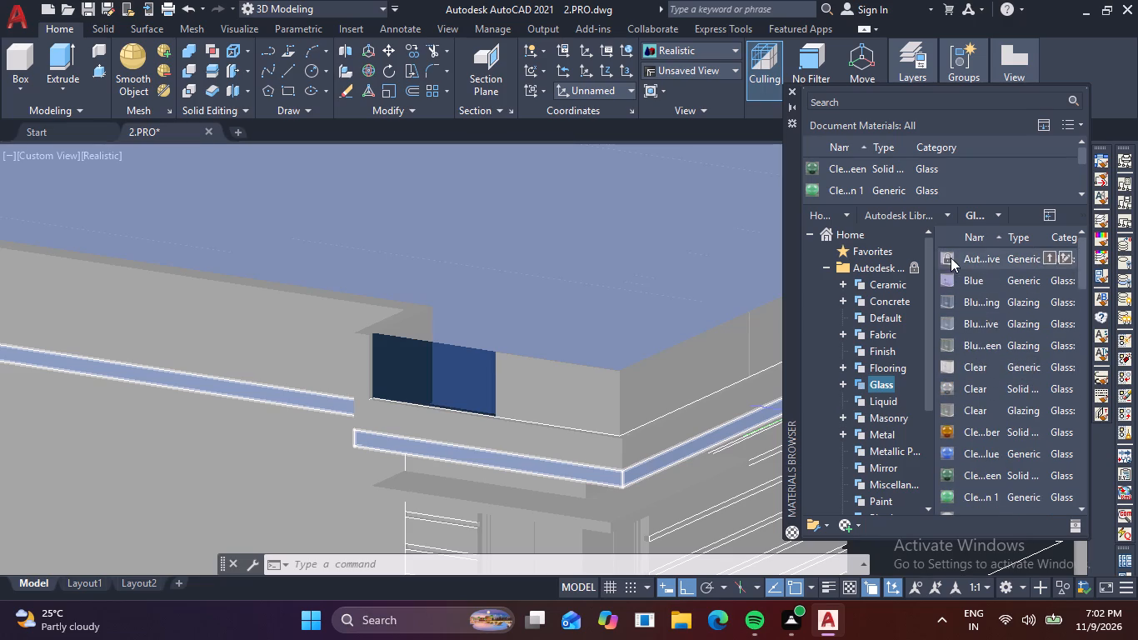
drag(951, 257, 416, 369)
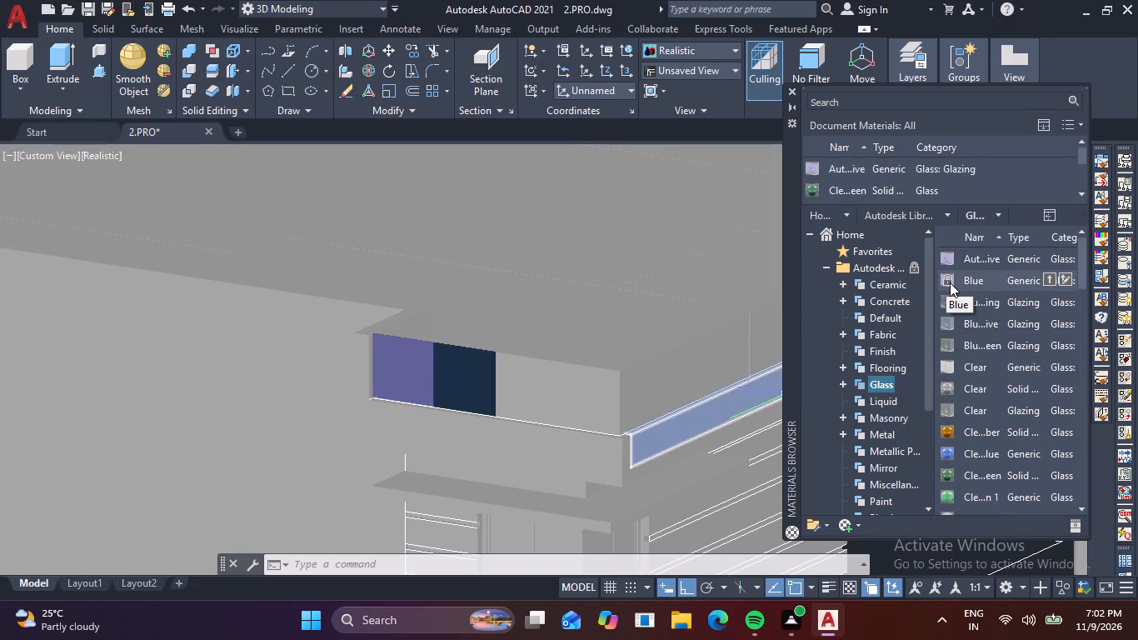
drag(952, 258, 467, 387)
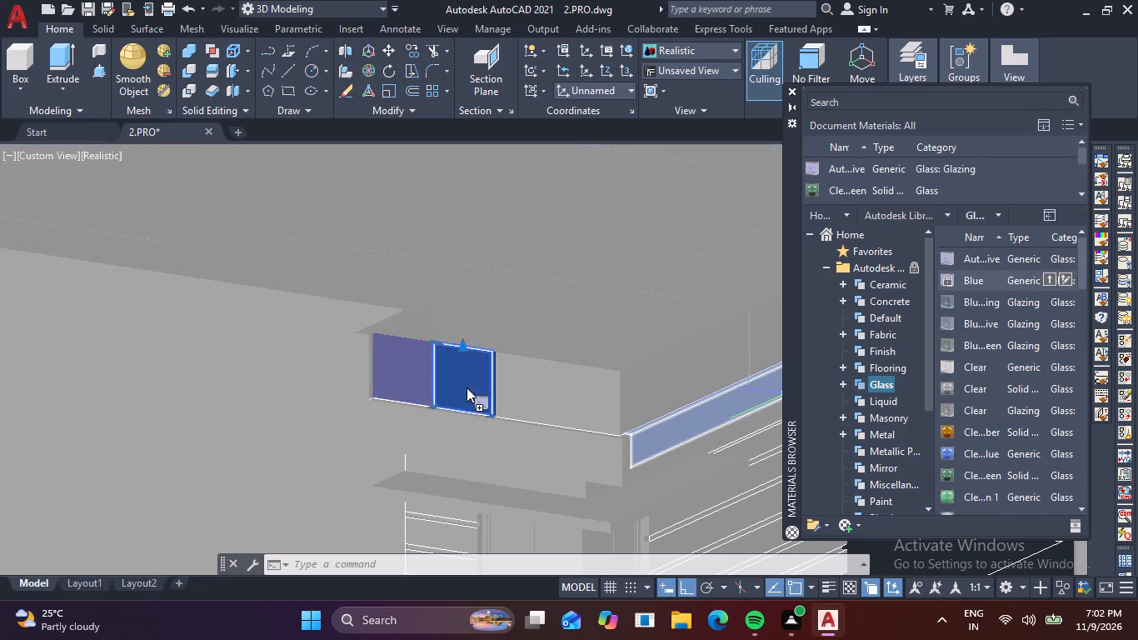
scroll(517, 380, up, 2)
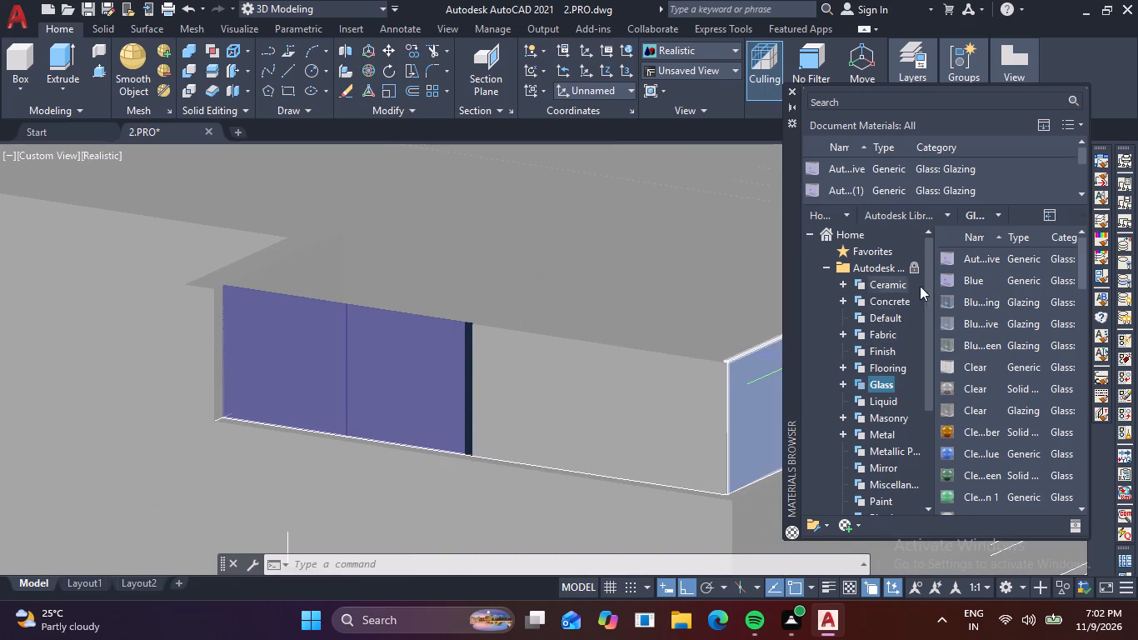
drag(946, 261, 522, 384)
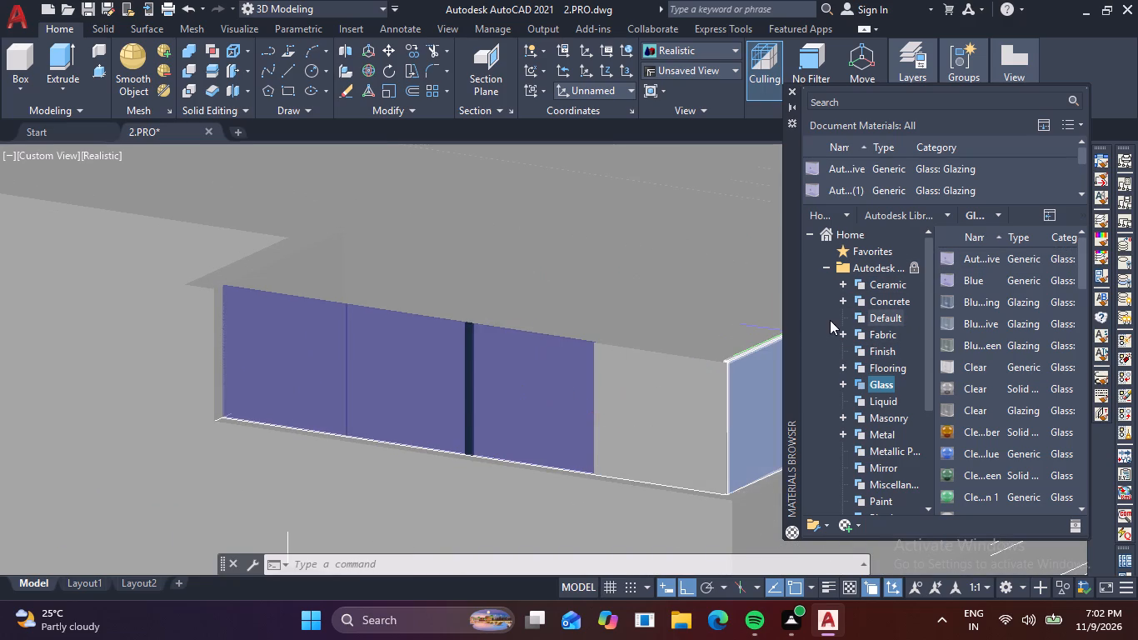
drag(945, 261, 651, 399)
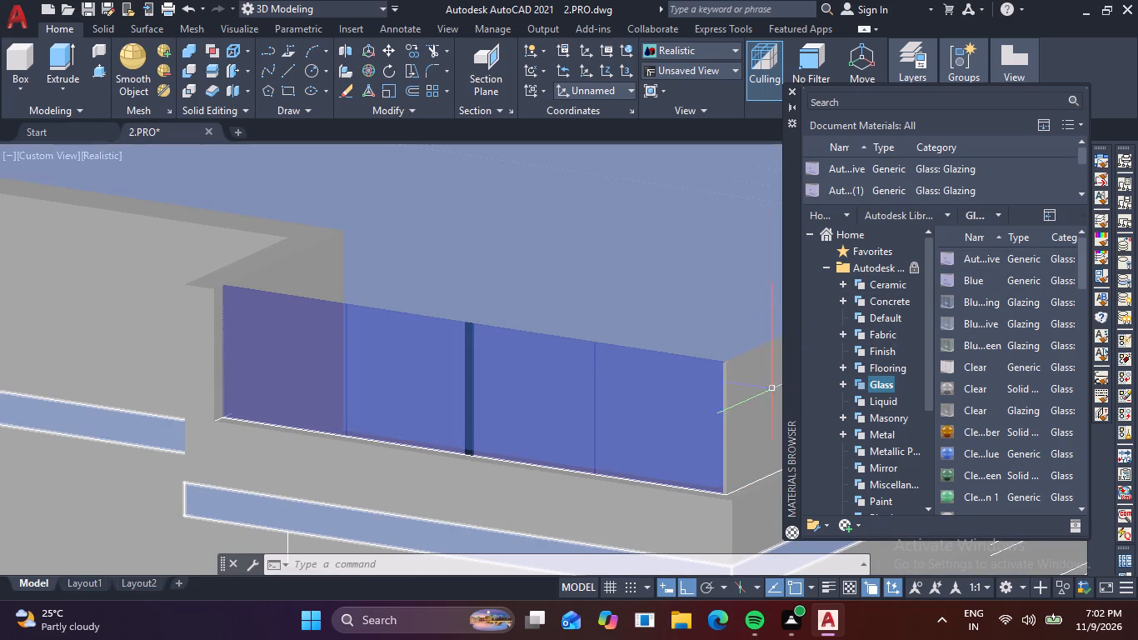
Assign the Aut...ive glazing to the five railing panels around the corner from the grooved bay's four-panel section, up to the inner corner.
middle_drag(551, 461, 231, 442)
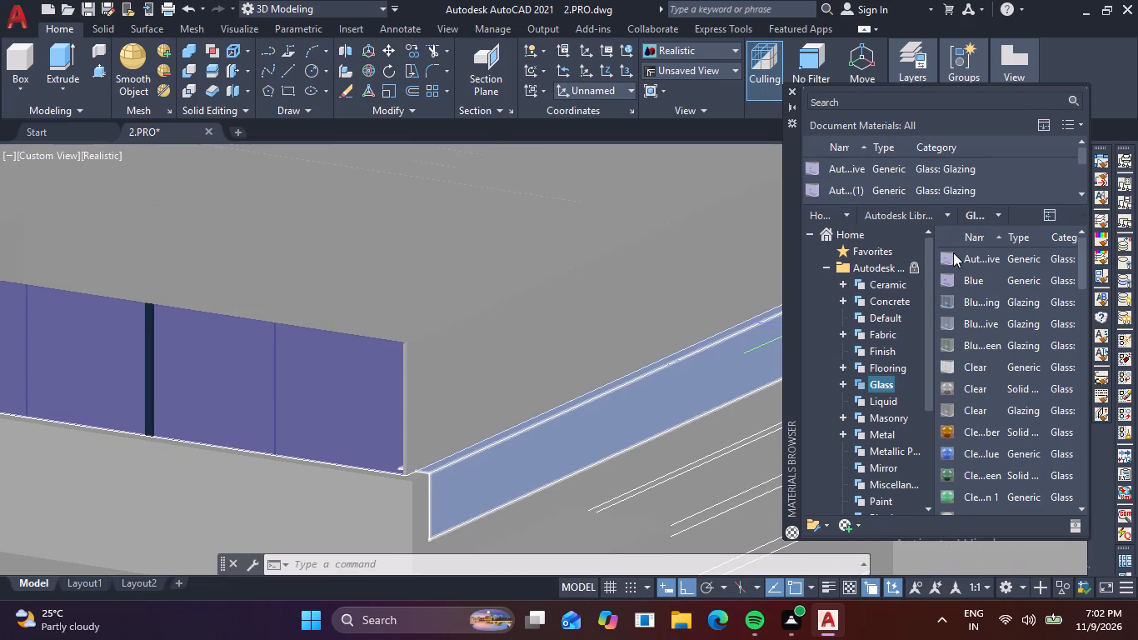
drag(951, 255, 483, 378)
middle_drag(684, 373, 615, 392)
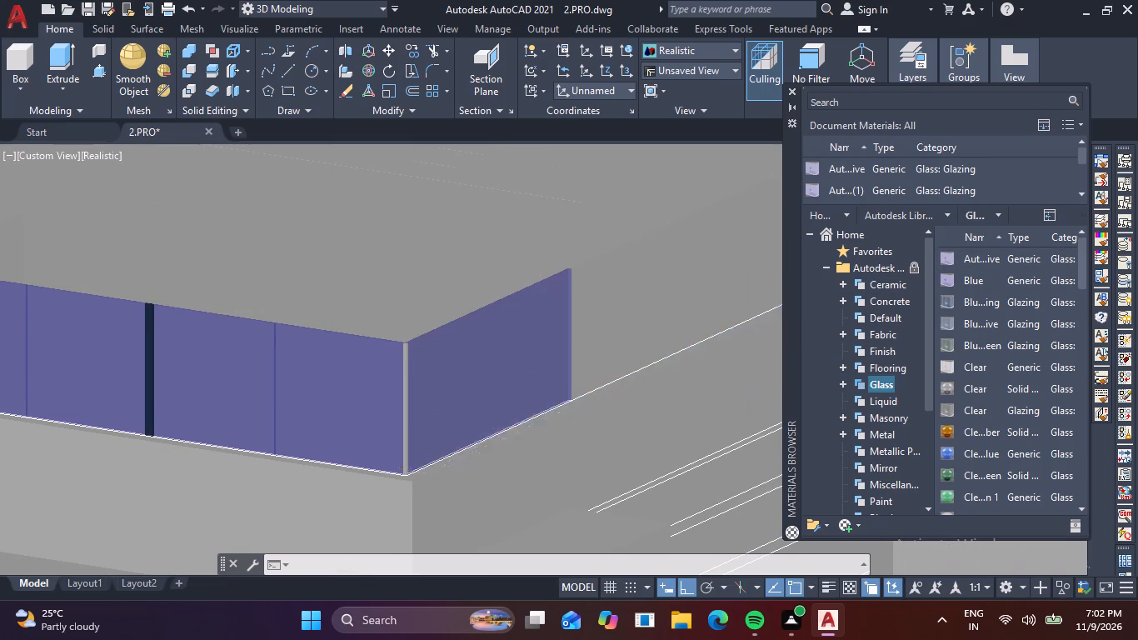
middle_drag(615, 392, 446, 438)
drag(949, 262, 494, 347)
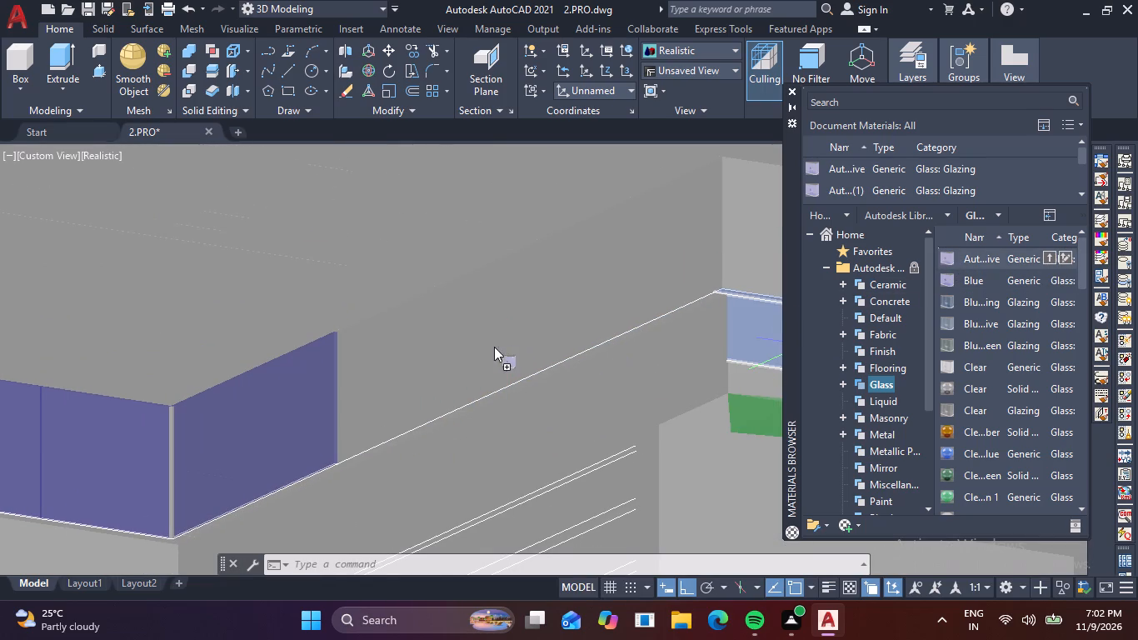
drag(494, 347, 387, 357)
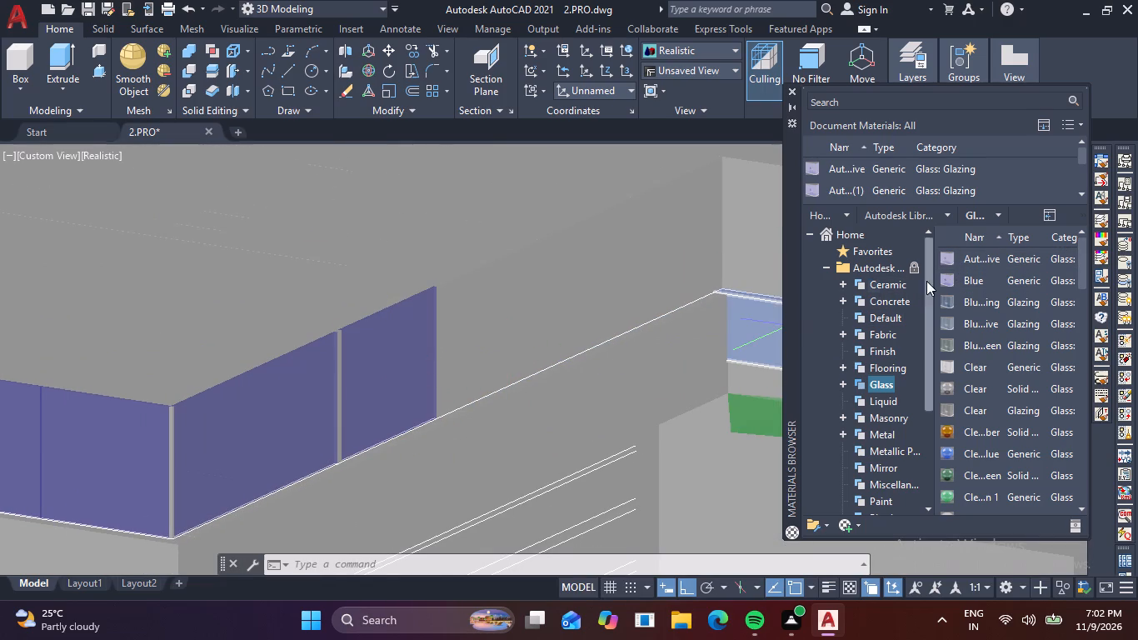
drag(944, 266, 510, 326)
middle_drag(655, 321, 649, 325)
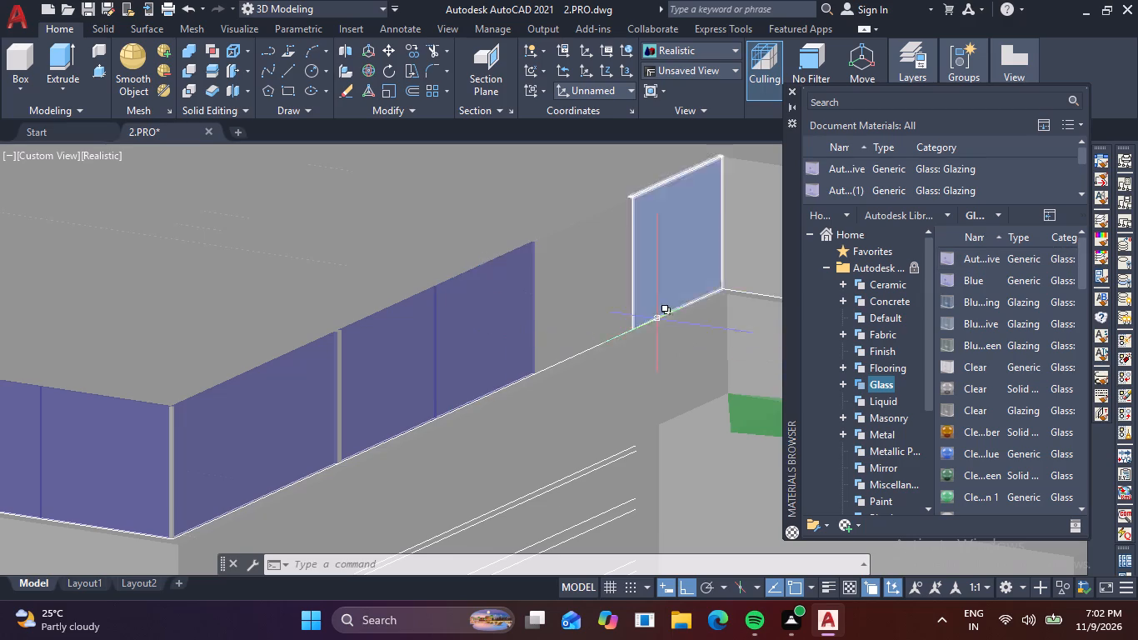
middle_drag(649, 325, 474, 394)
drag(941, 258, 467, 342)
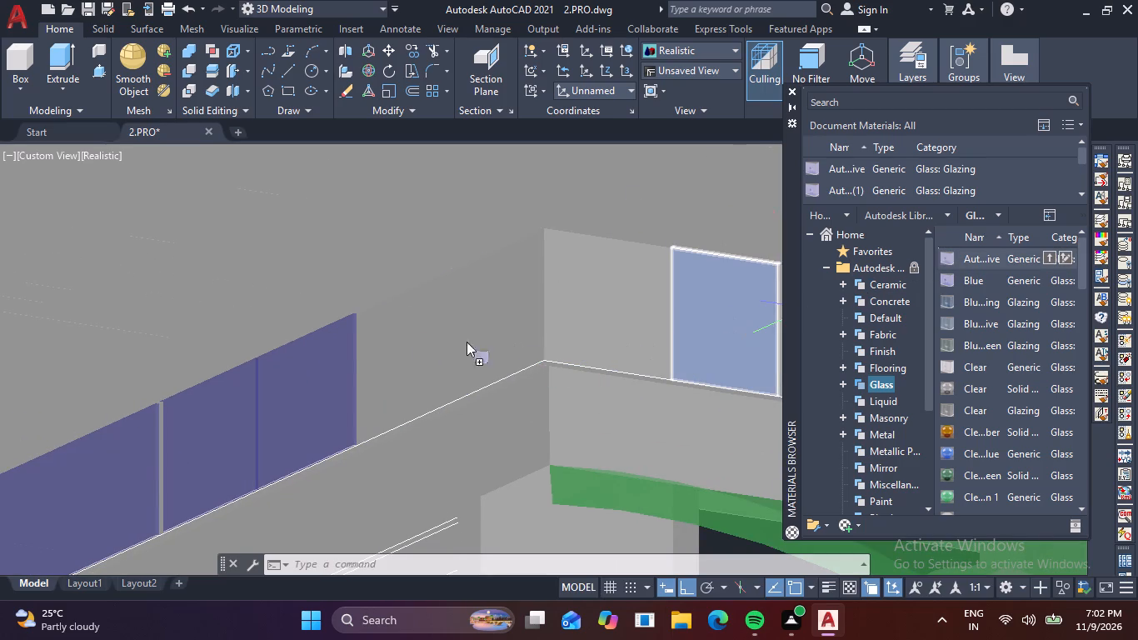
drag(467, 342, 403, 341)
drag(951, 264, 842, 292)
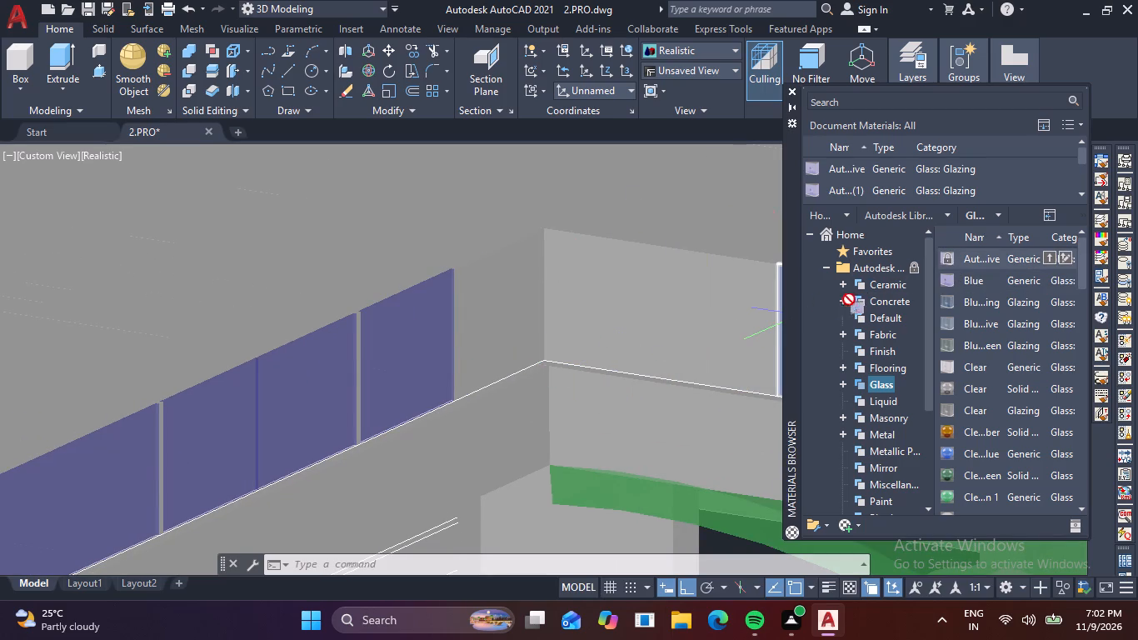
drag(842, 292, 477, 307)
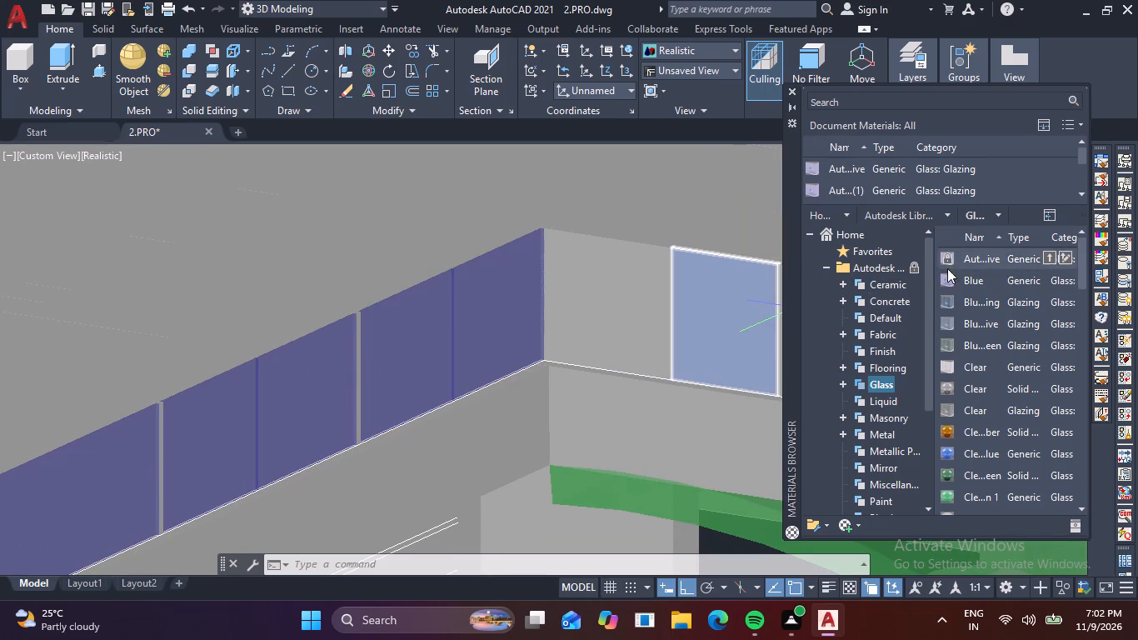
Assign the Aut...ive glazing to the four panels of the railing return between the inner corner and the porch front.
drag(947, 268, 601, 322)
middle_drag(649, 336, 172, 403)
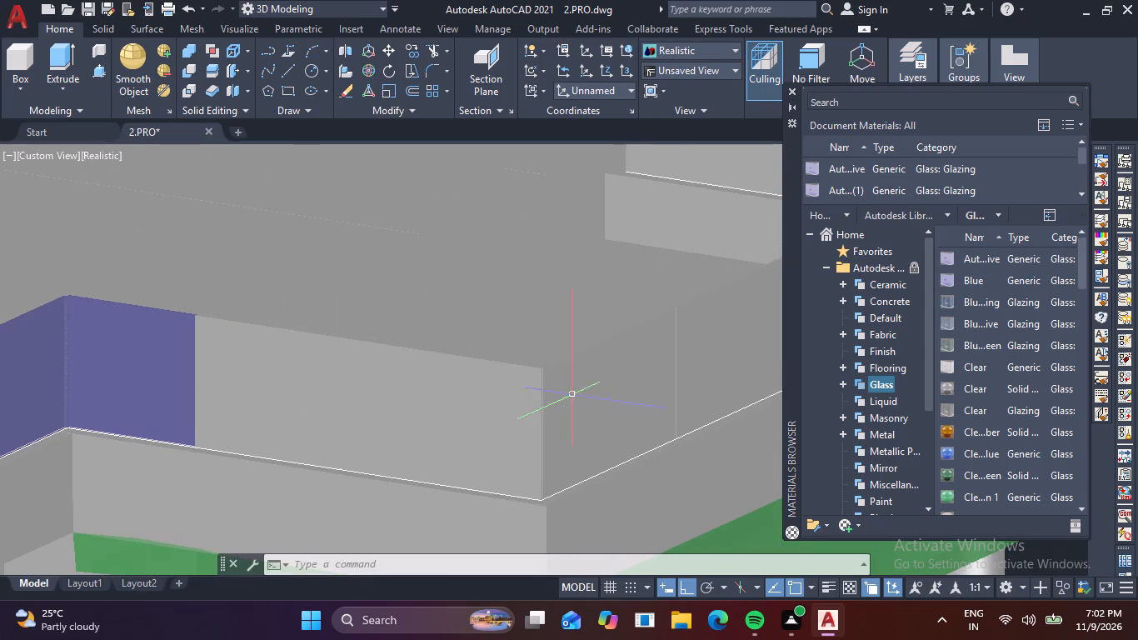
drag(951, 262, 267, 389)
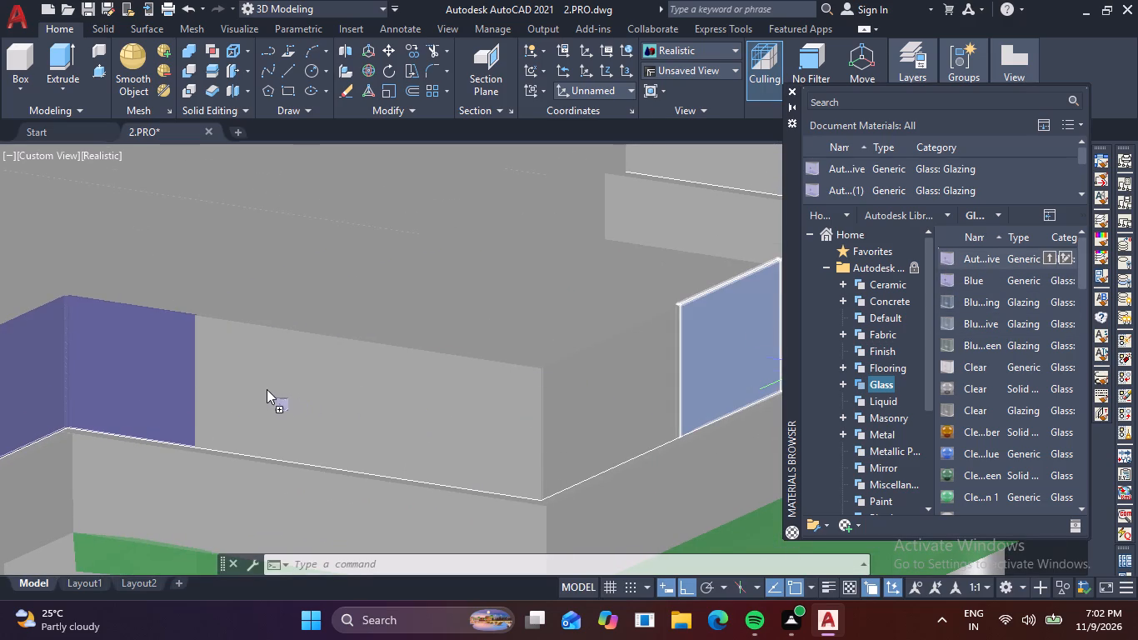
drag(267, 389, 241, 385)
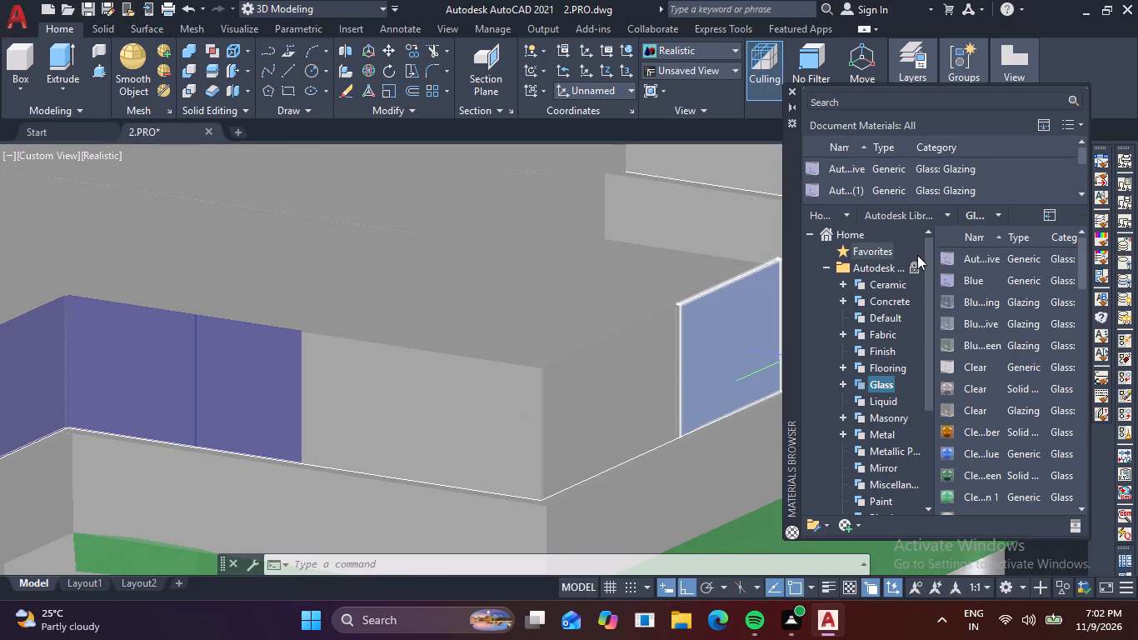
drag(949, 256, 333, 397)
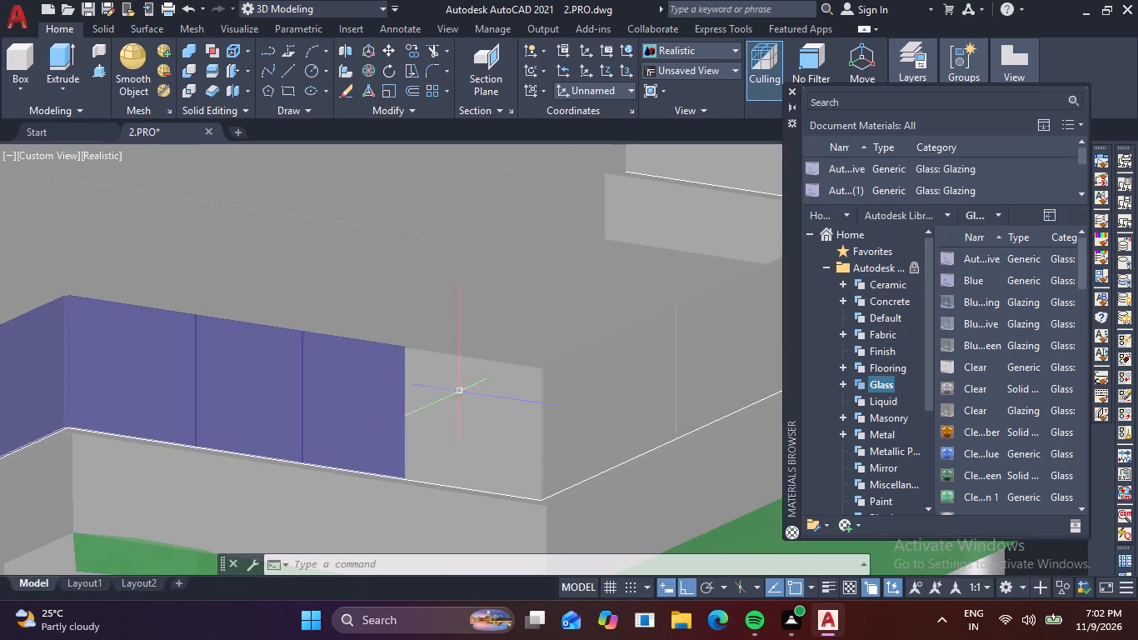
drag(941, 262, 663, 346)
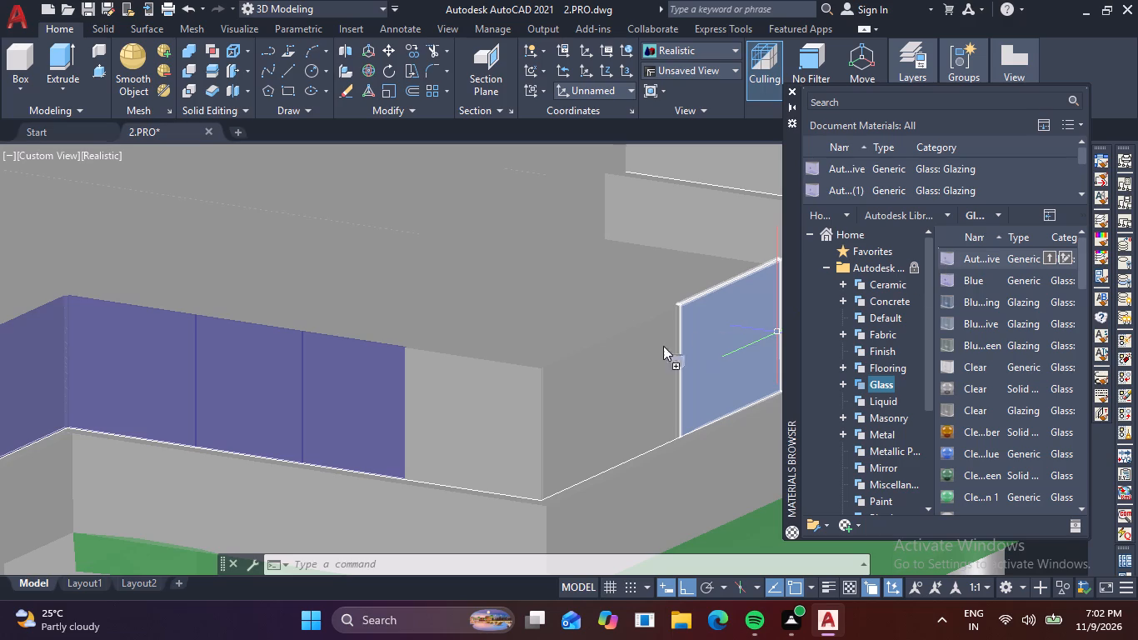
drag(663, 346, 501, 409)
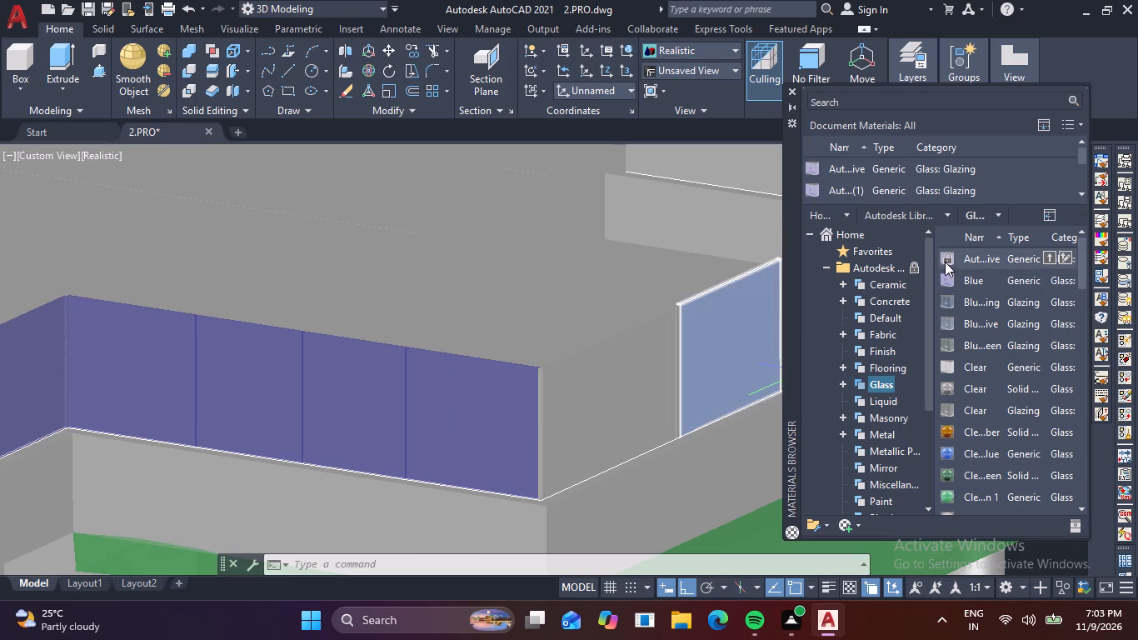
Assign the Aut...ive glazing to the four railing panels along the terrace front above the curved porch canopy.
drag(945, 262, 607, 391)
middle_drag(691, 396, 240, 512)
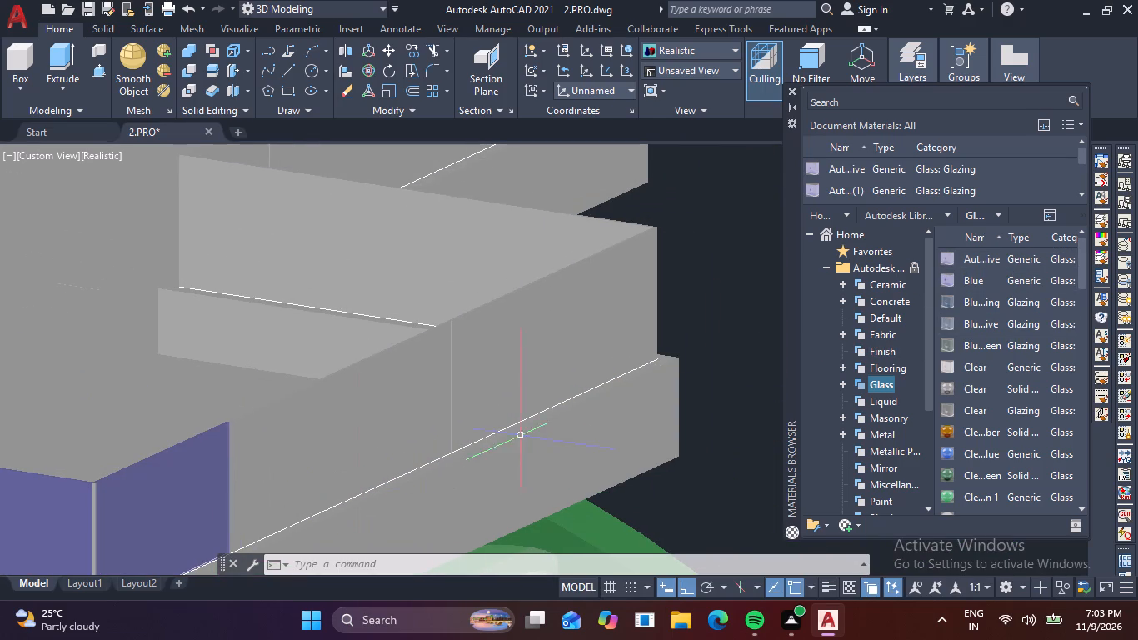
drag(948, 260, 311, 437)
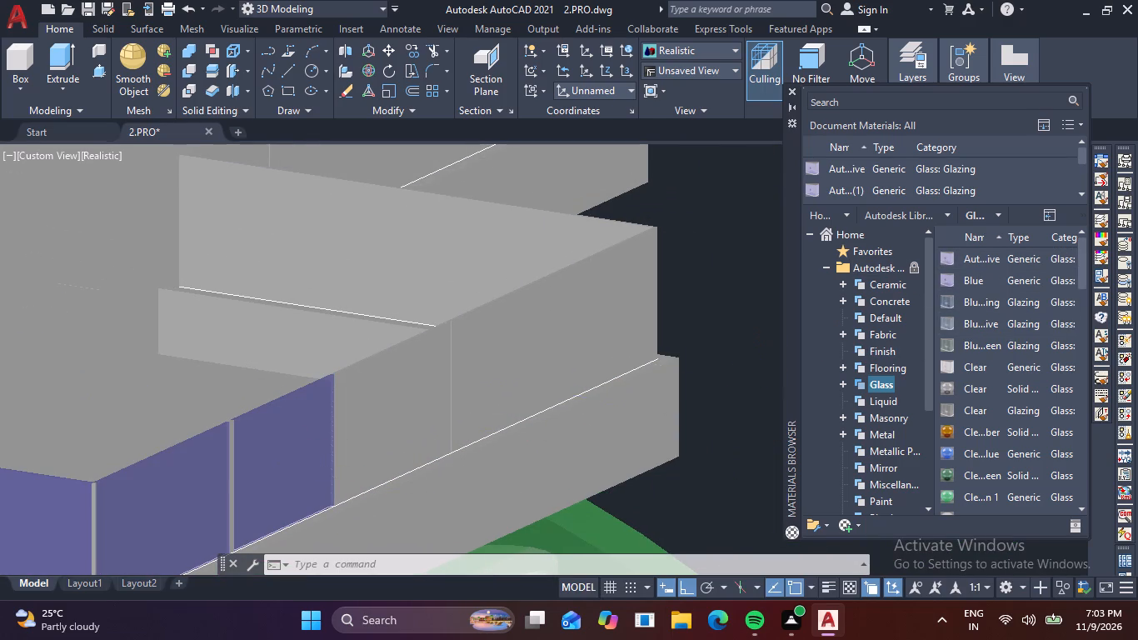
drag(949, 260, 780, 317)
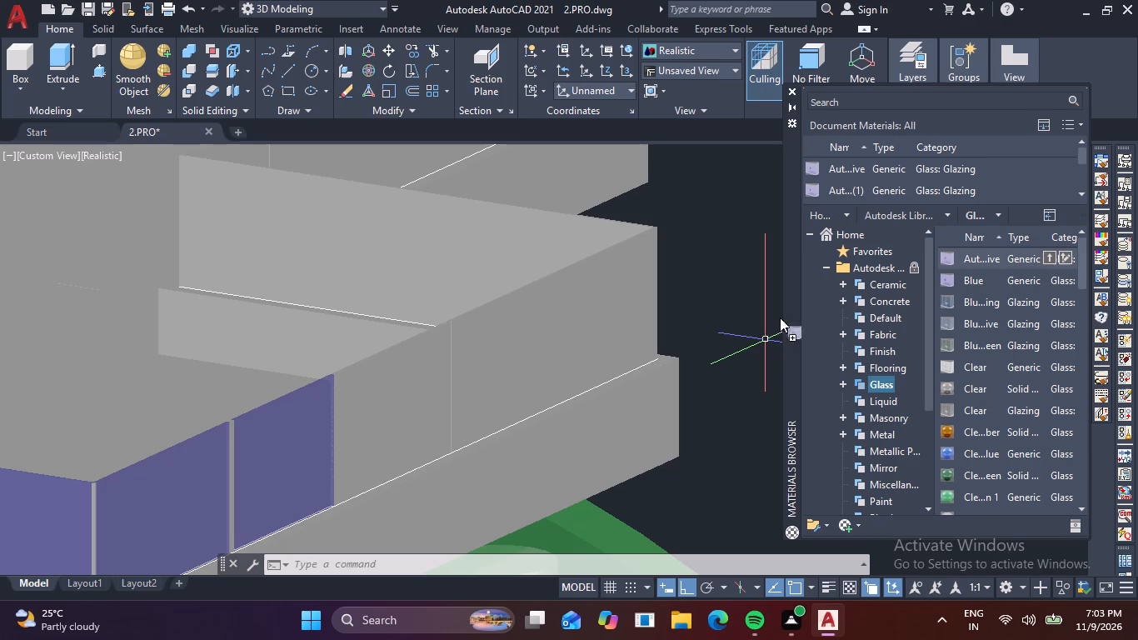
drag(780, 317, 344, 418)
drag(941, 258, 527, 347)
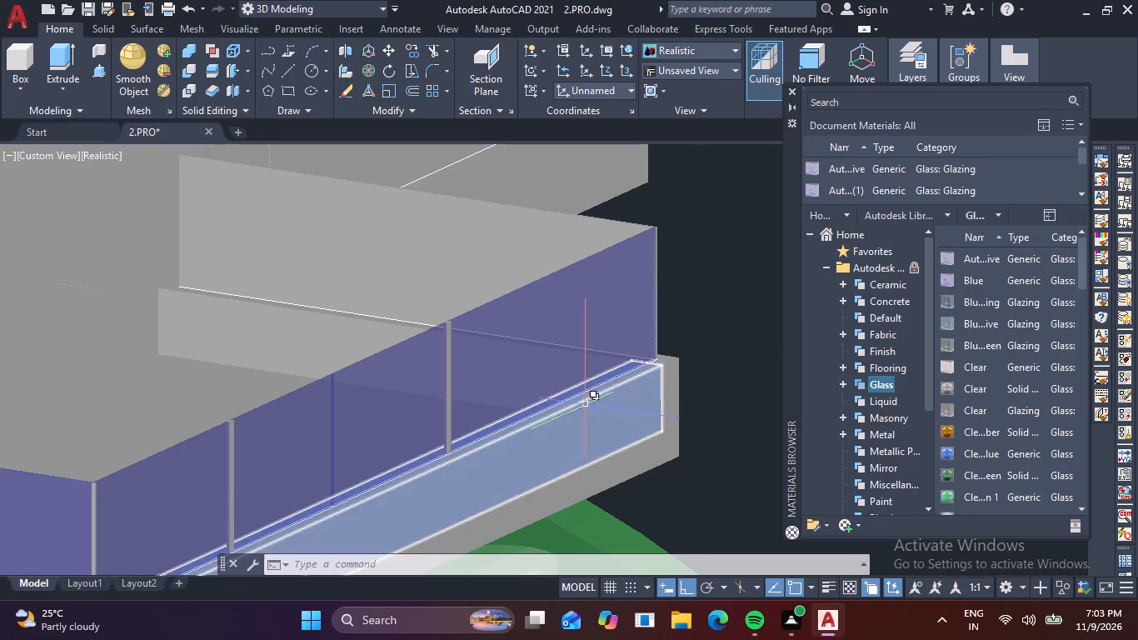
Assign the Aut...ive glazing to the four railing panels on the return at the far side of the curved porch canopy.
middle_drag(590, 410, 524, 442)
shift+middle_drag(601, 436, 452, 462)
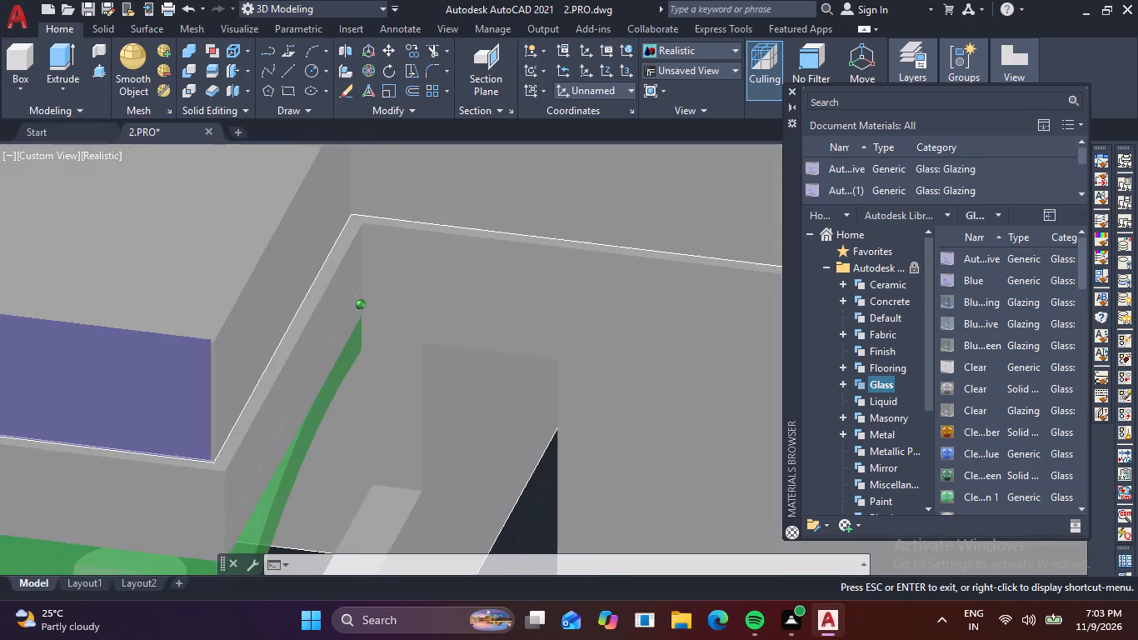
shift+middle_drag(452, 462, 423, 425)
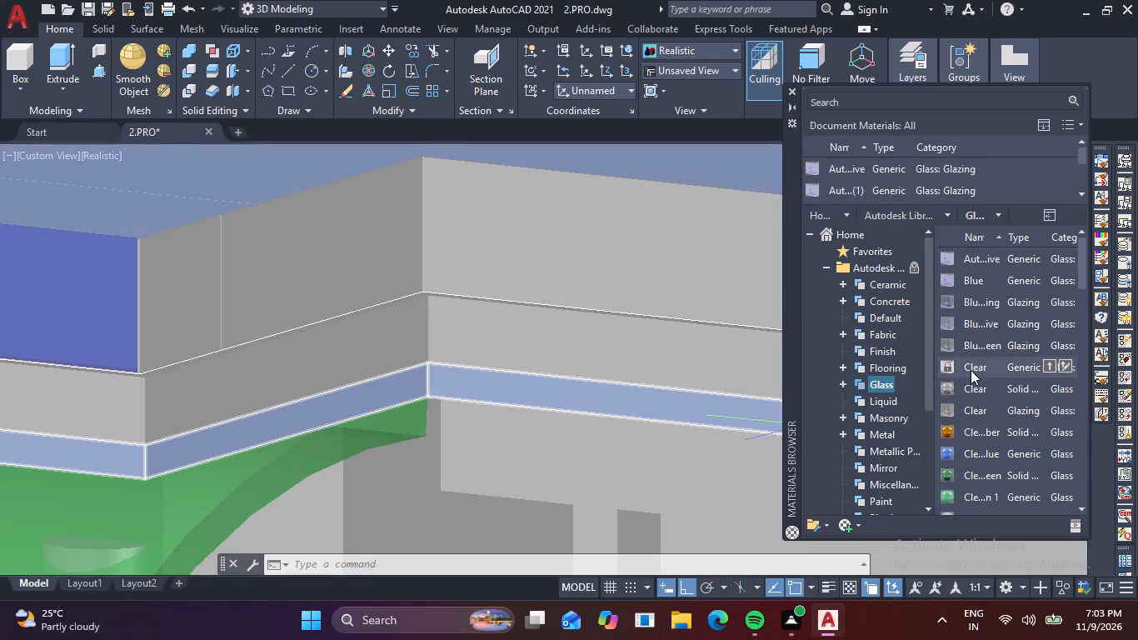
drag(941, 261, 128, 282)
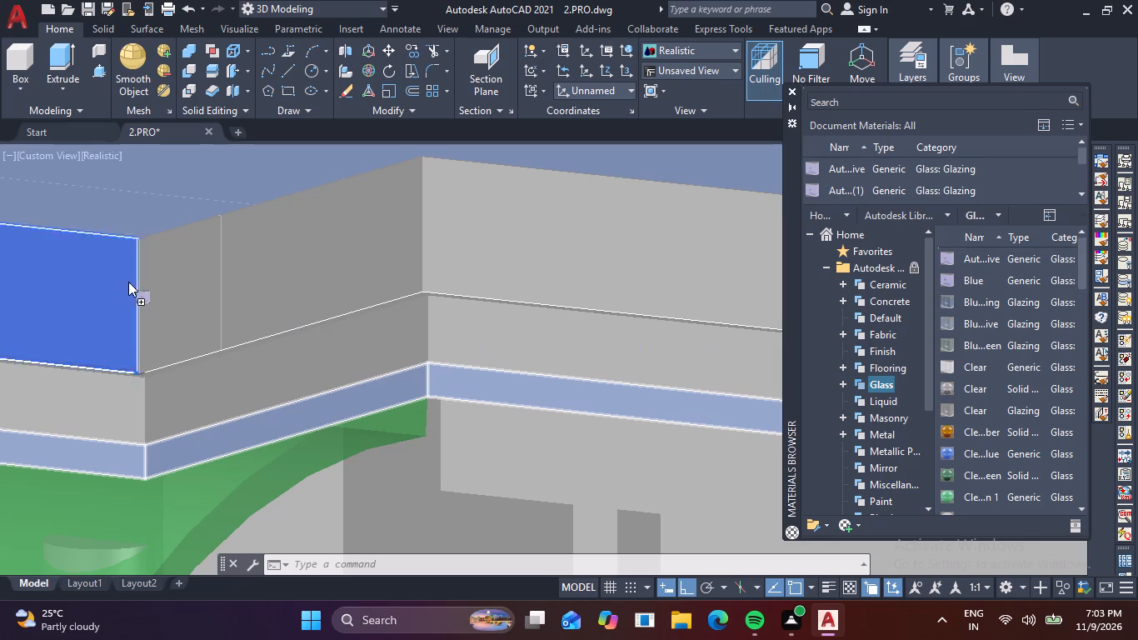
drag(949, 253, 948, 254)
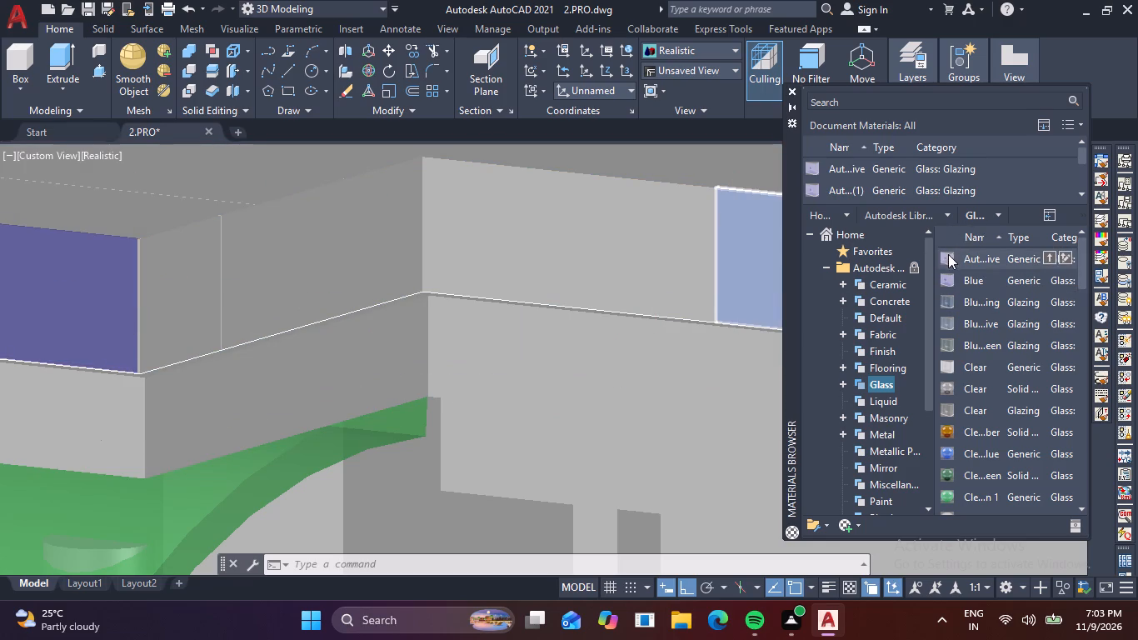
drag(948, 254, 181, 276)
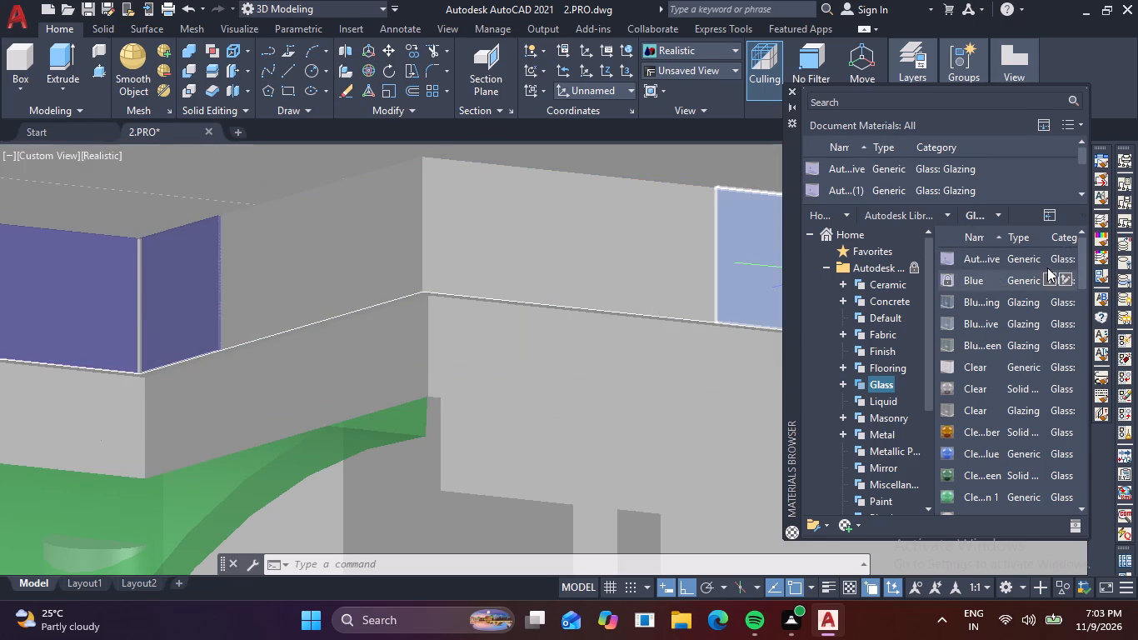
drag(947, 260, 262, 277)
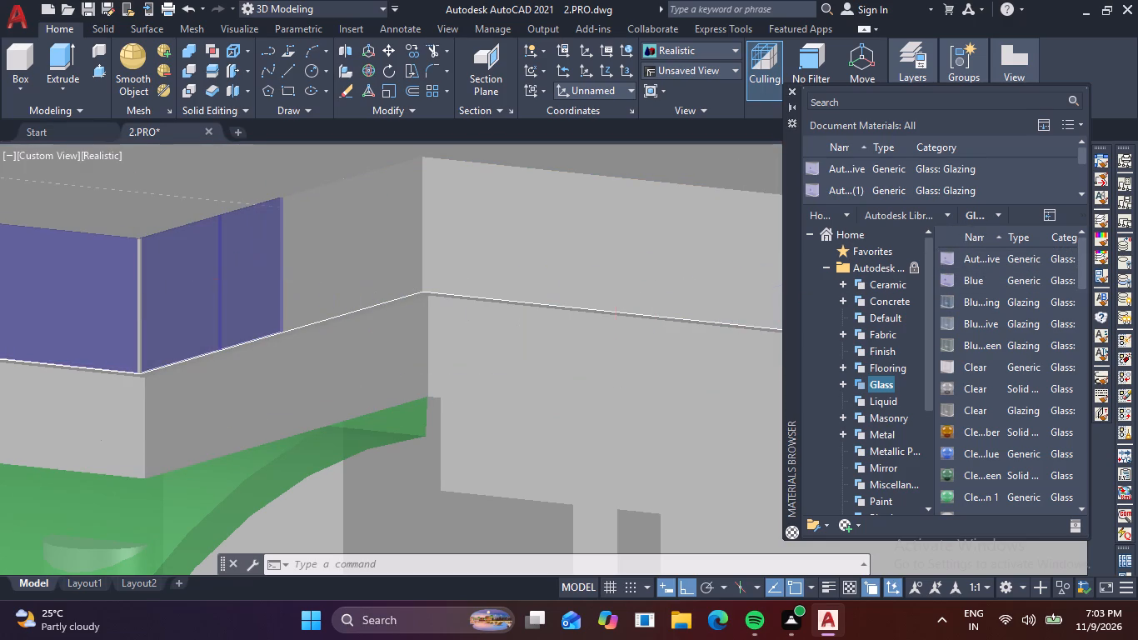
drag(956, 256, 303, 265)
drag(963, 263, 382, 253)
Assign the Aut...ive glazing to the first four panels of the last straight railing run beyond the porch return.
drag(948, 257, 482, 247)
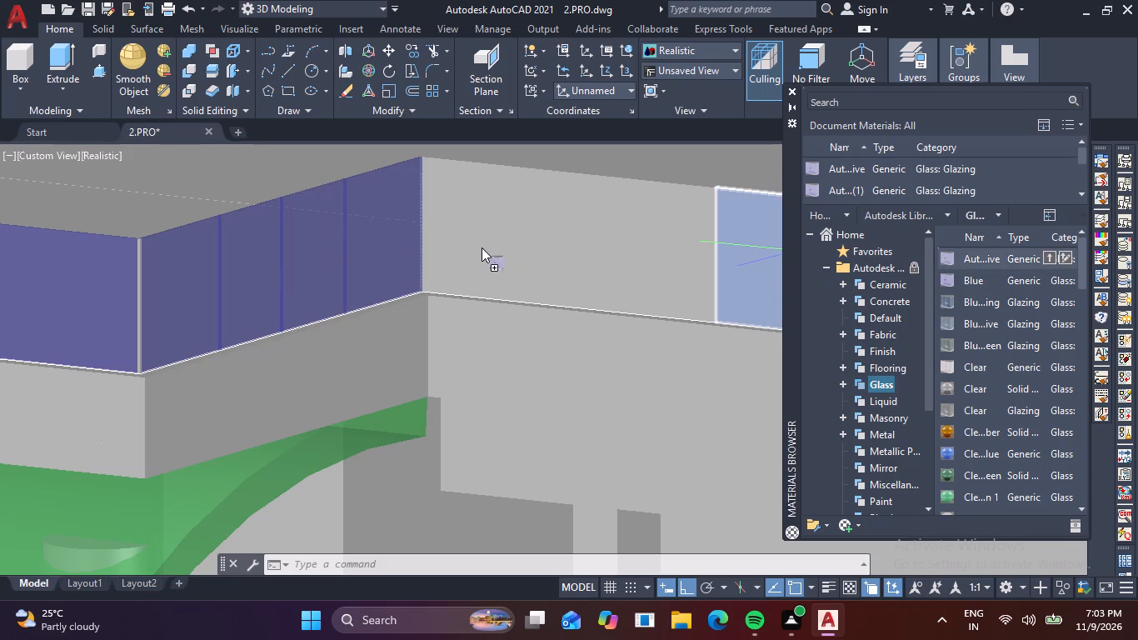
drag(482, 247, 465, 244)
drag(959, 261, 660, 267)
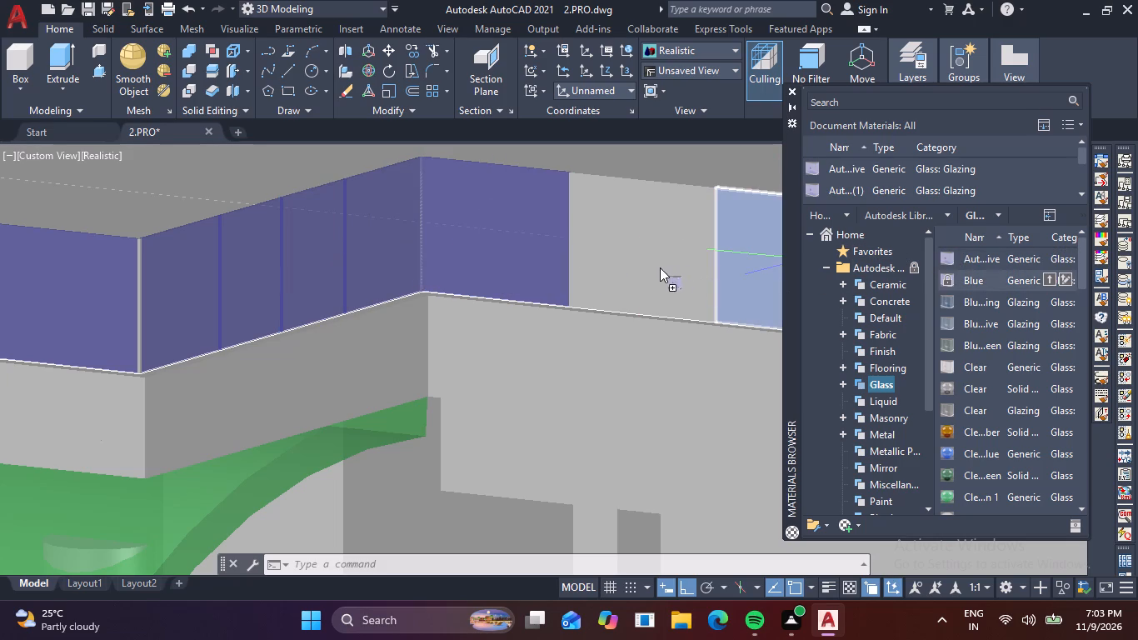
drag(660, 267, 653, 263)
middle_drag(604, 282, 333, 282)
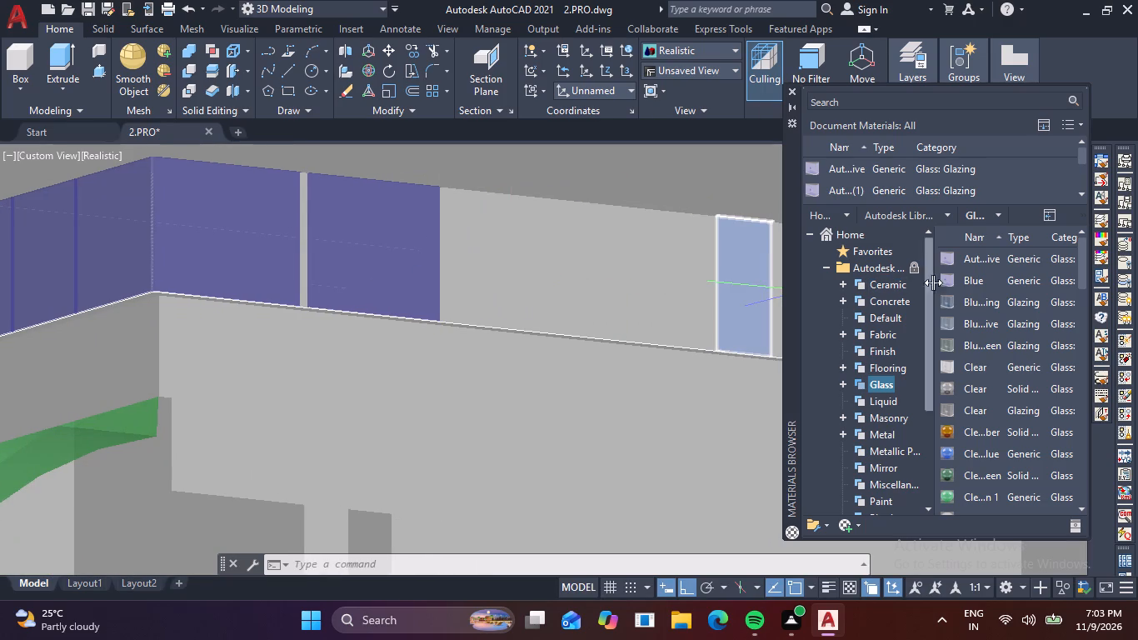
drag(951, 267, 514, 274)
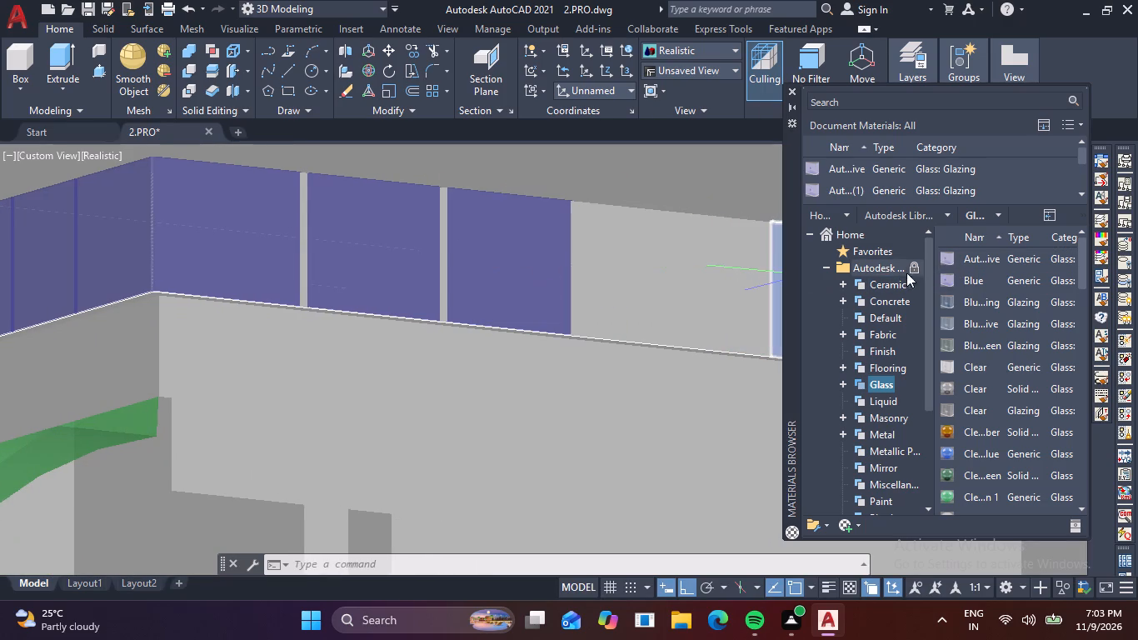
drag(950, 262, 647, 273)
Assign the Aut...ive glazing from the Glass category to the remaining panels of the last railing run, up to the terrace's end.
middle_drag(804, 280, 752, 287)
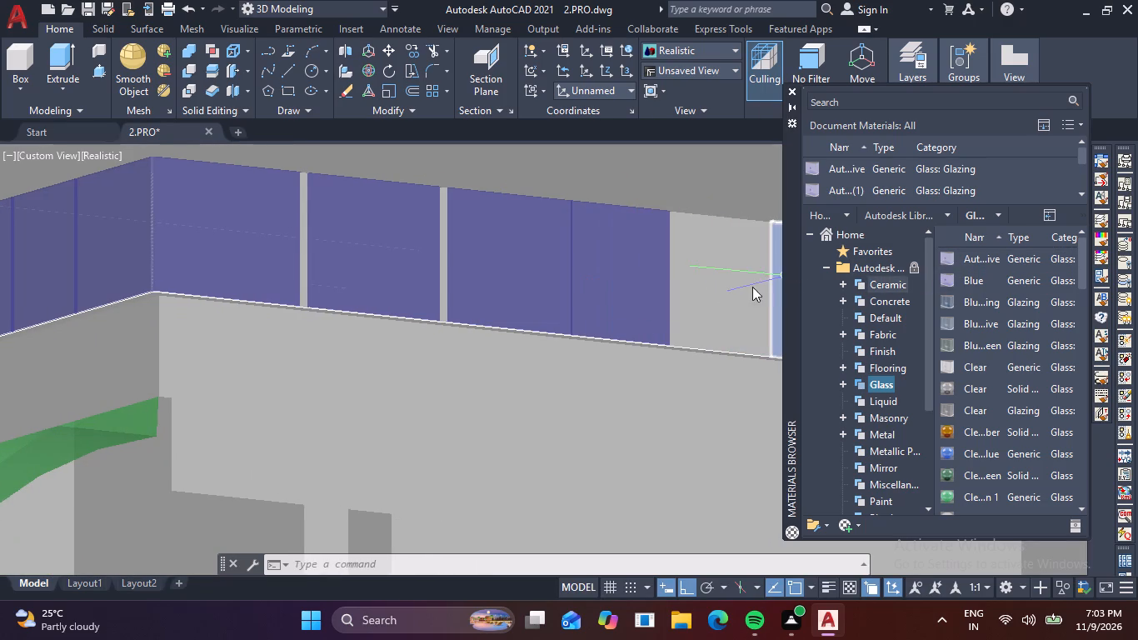
middle_drag(752, 287, 517, 292)
middle_drag(629, 286, 277, 314)
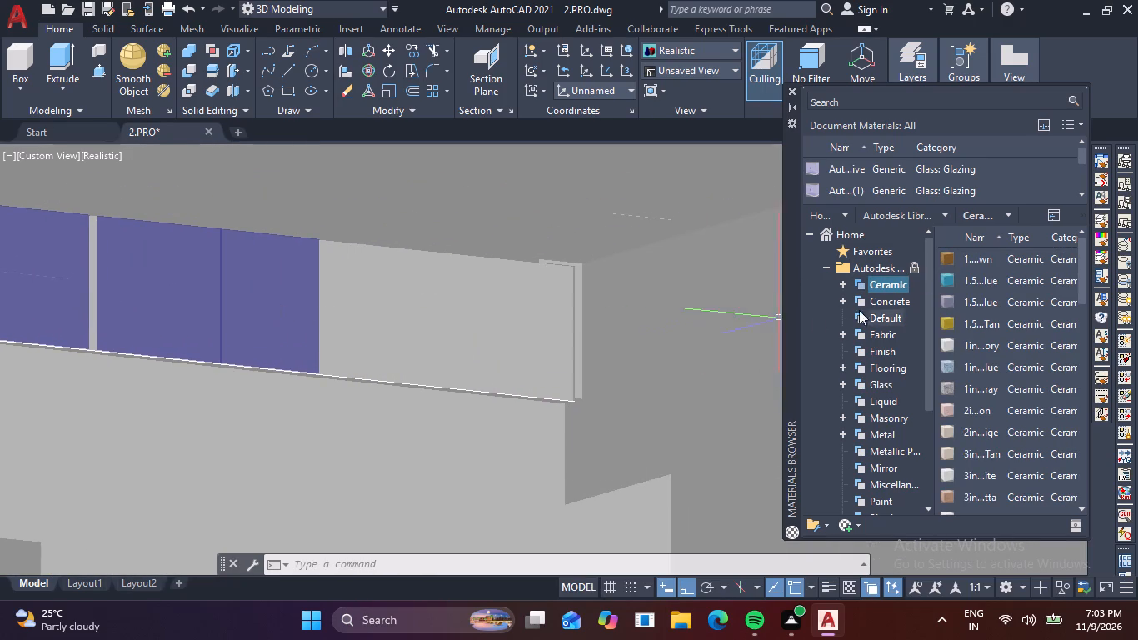
scroll(951, 276, up, 4)
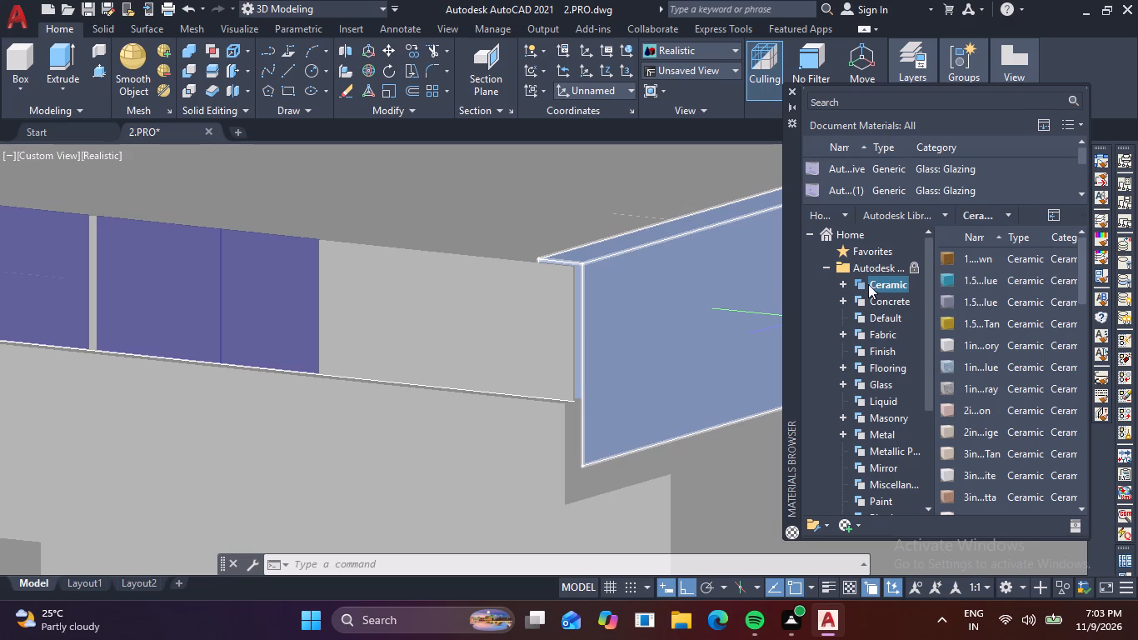
click(883, 382)
drag(959, 262, 394, 301)
drag(969, 264, 350, 313)
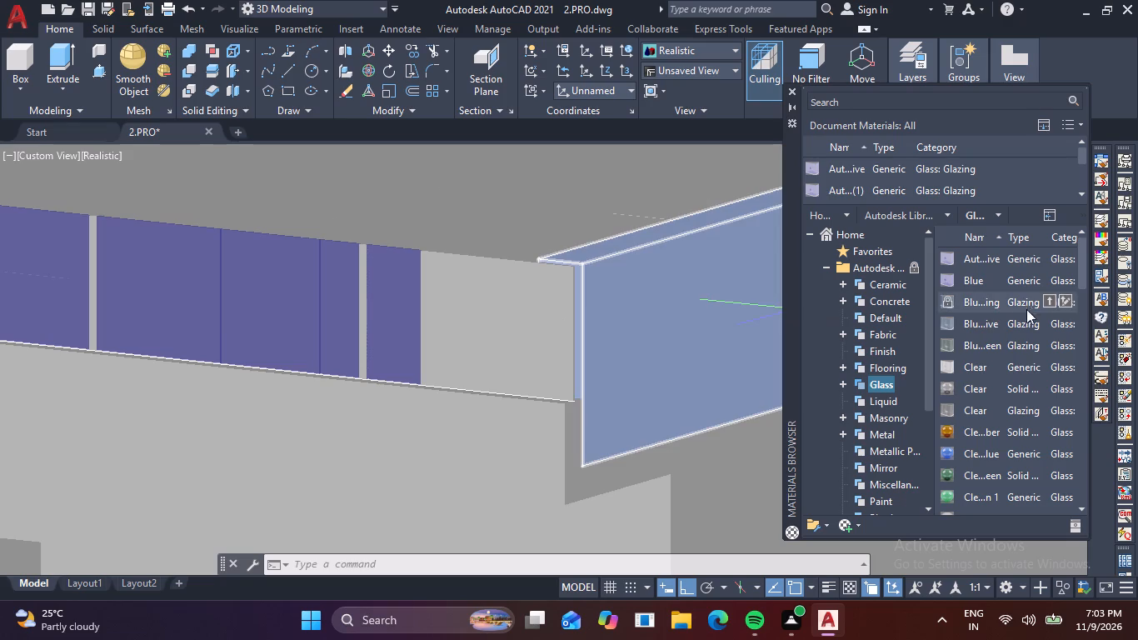
drag(967, 260, 502, 331)
drag(960, 261, 502, 344)
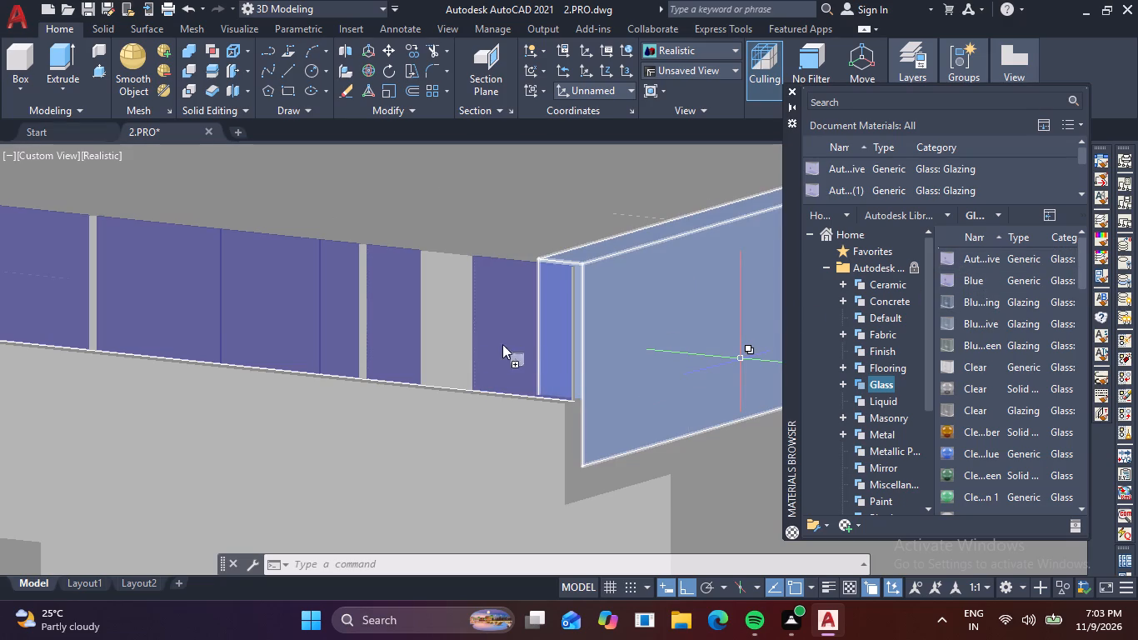
drag(502, 344, 460, 335)
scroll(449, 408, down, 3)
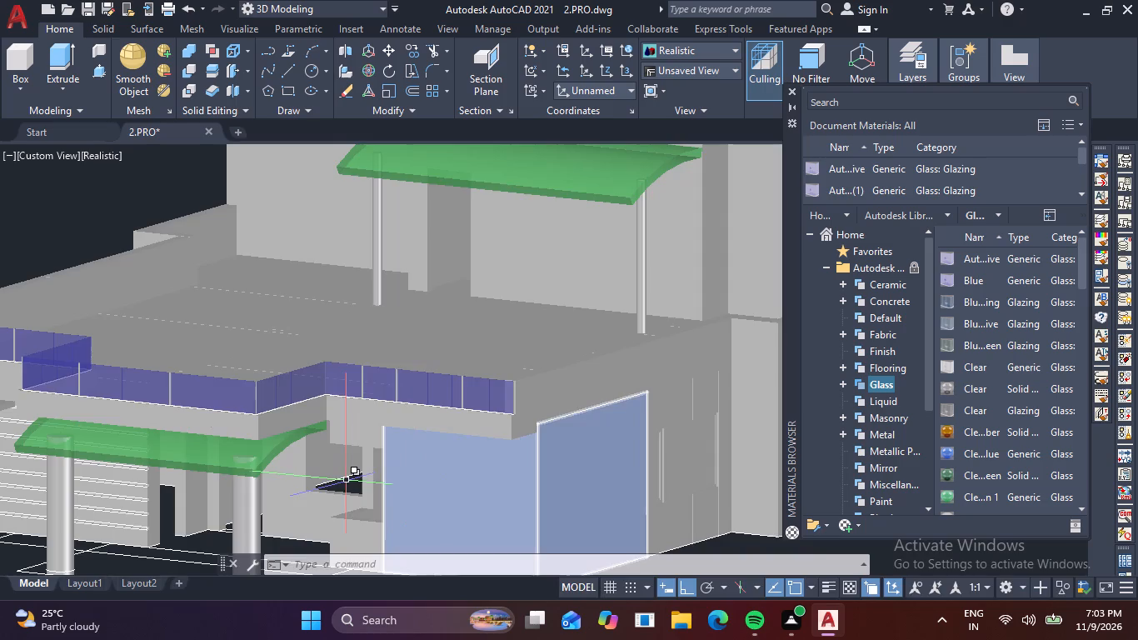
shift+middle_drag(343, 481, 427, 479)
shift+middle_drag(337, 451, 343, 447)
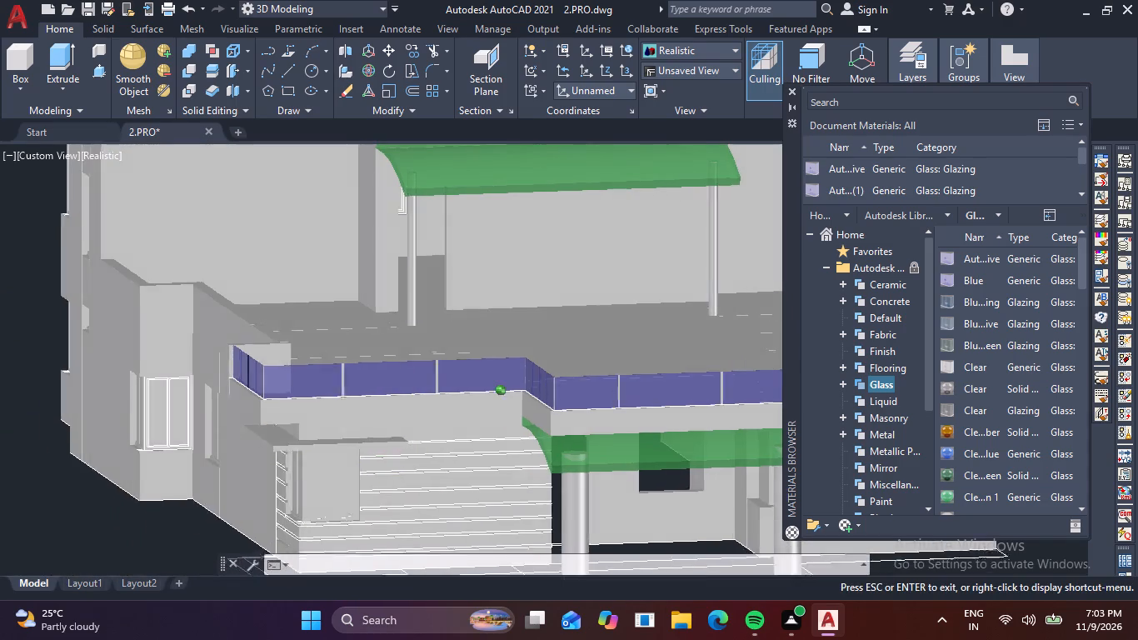
Close the Materials Browser and switch the visual style to Shades of Gray.
shift+middle_drag(343, 447, 394, 455)
scroll(498, 397, up, 1)
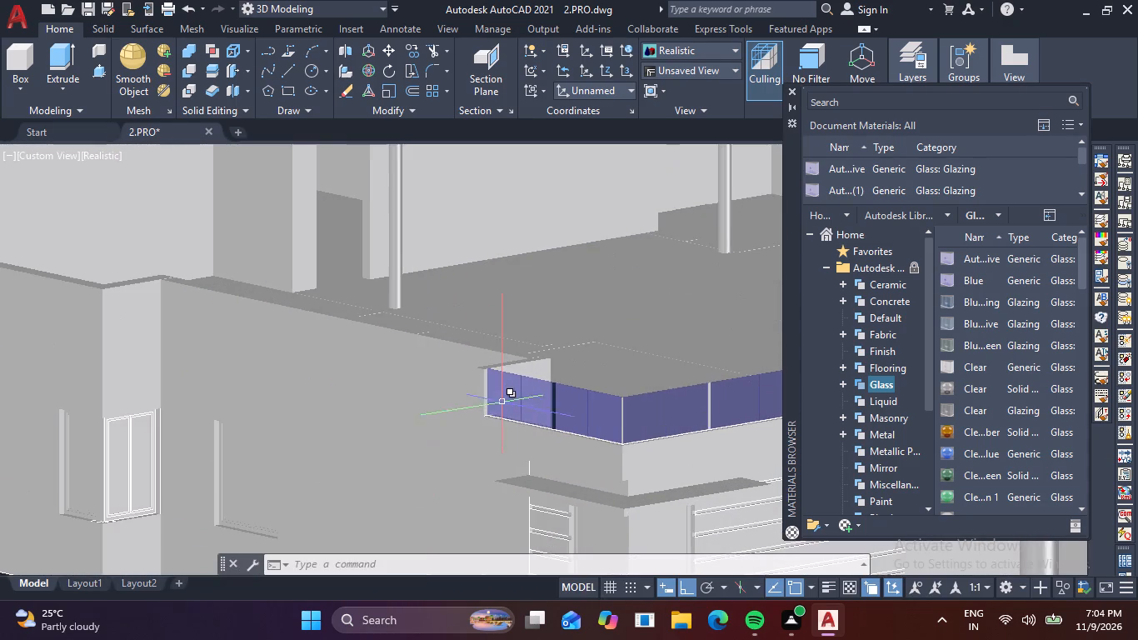
middle_drag(478, 441, 259, 453)
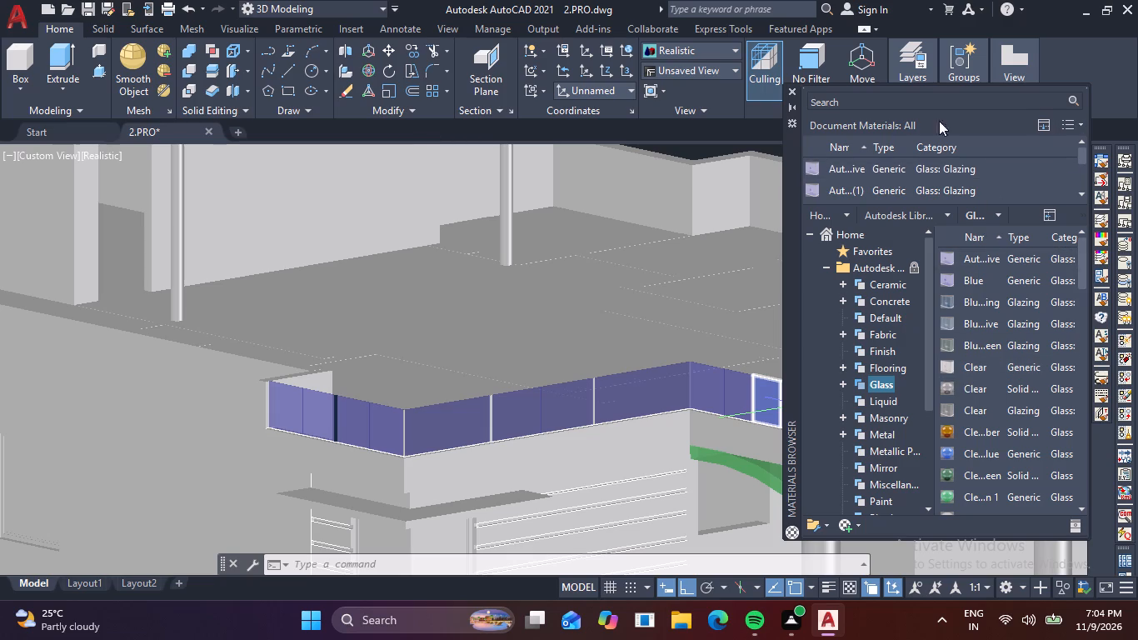
click(785, 91)
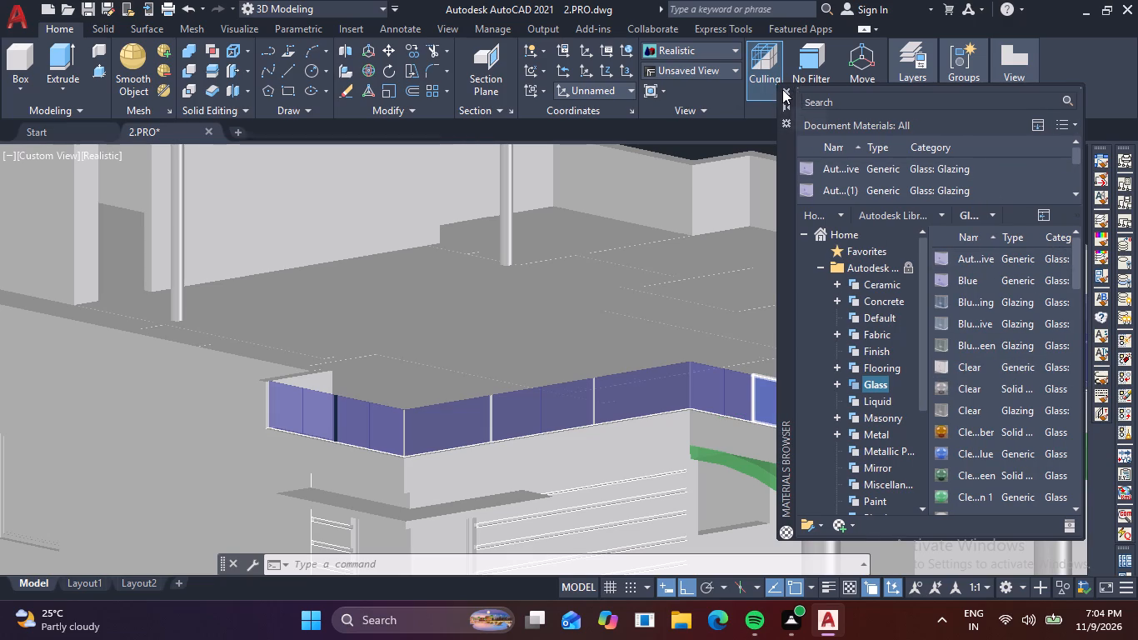
click(782, 89)
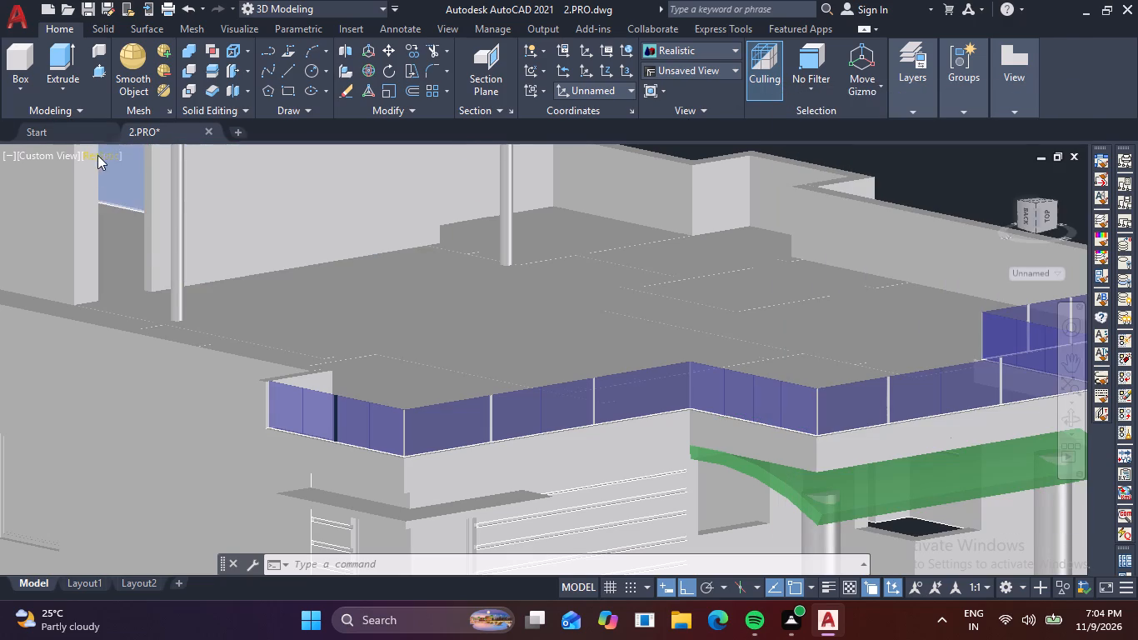
click(102, 152)
click(175, 311)
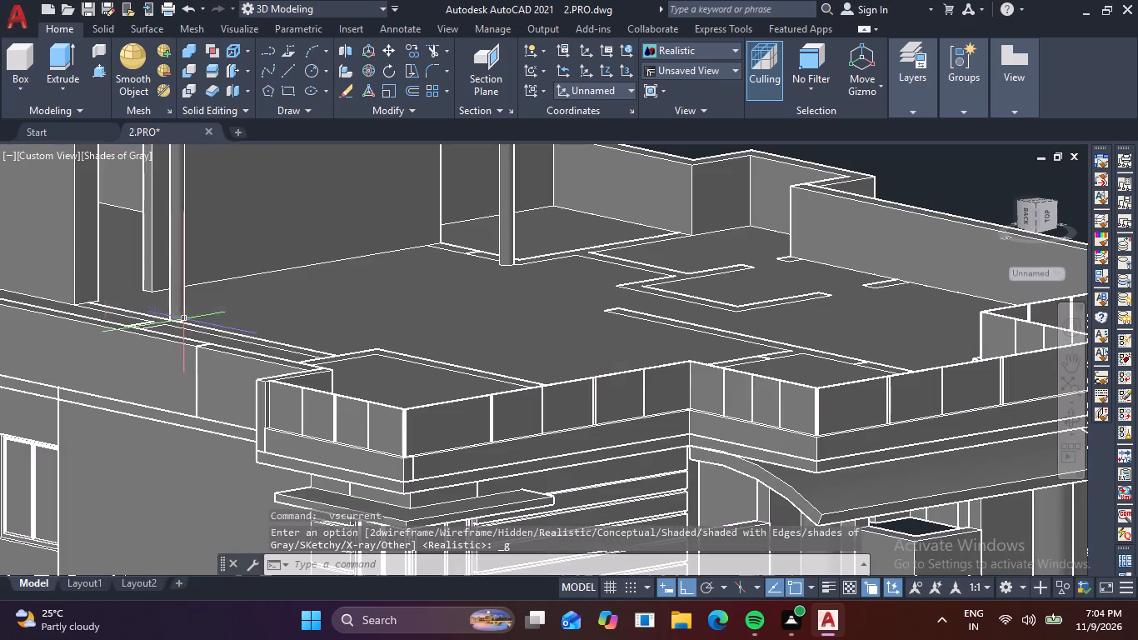
Draw a line along the side wall's base from the stepped cladding corner, continuing about 13' vertically to the parapet's outer top edge.
scroll(244, 343, down, 1)
middle_drag(325, 435, 285, 402)
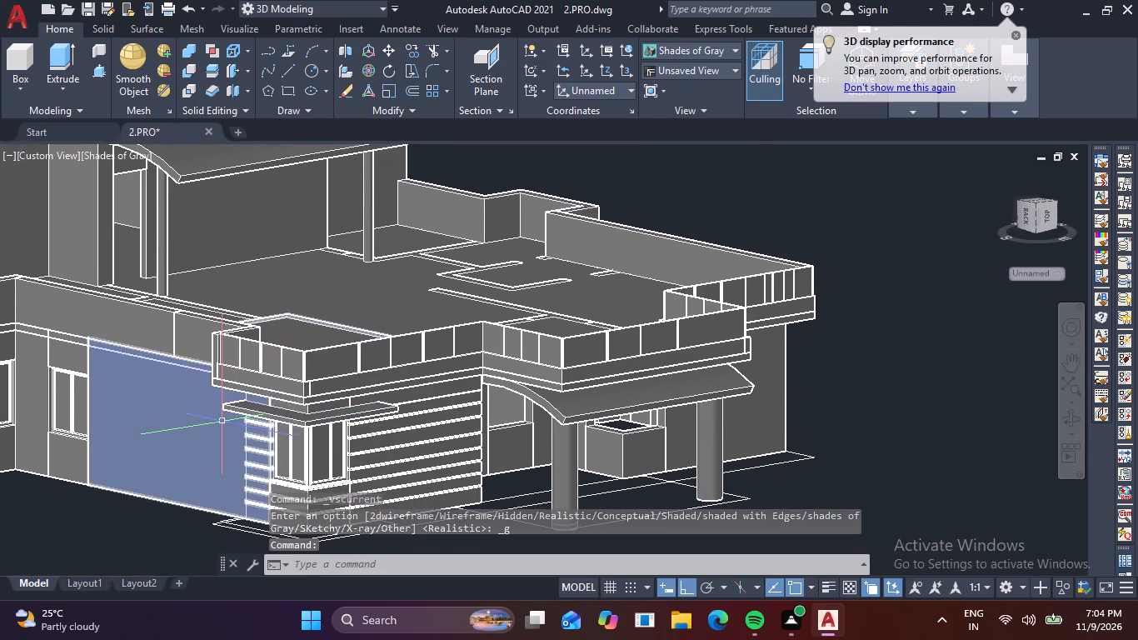
shift+middle_drag(222, 422, 325, 417)
middle_drag(487, 410, 342, 352)
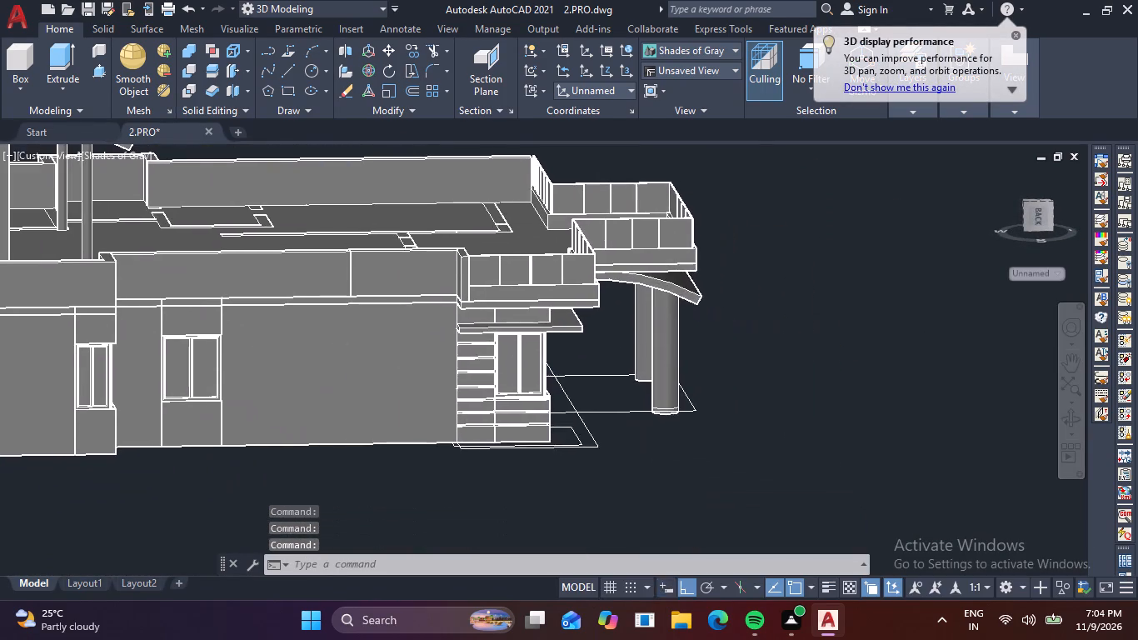
scroll(477, 421, up, 2)
middle_drag(420, 483, 442, 442)
scroll(464, 419, up, 2)
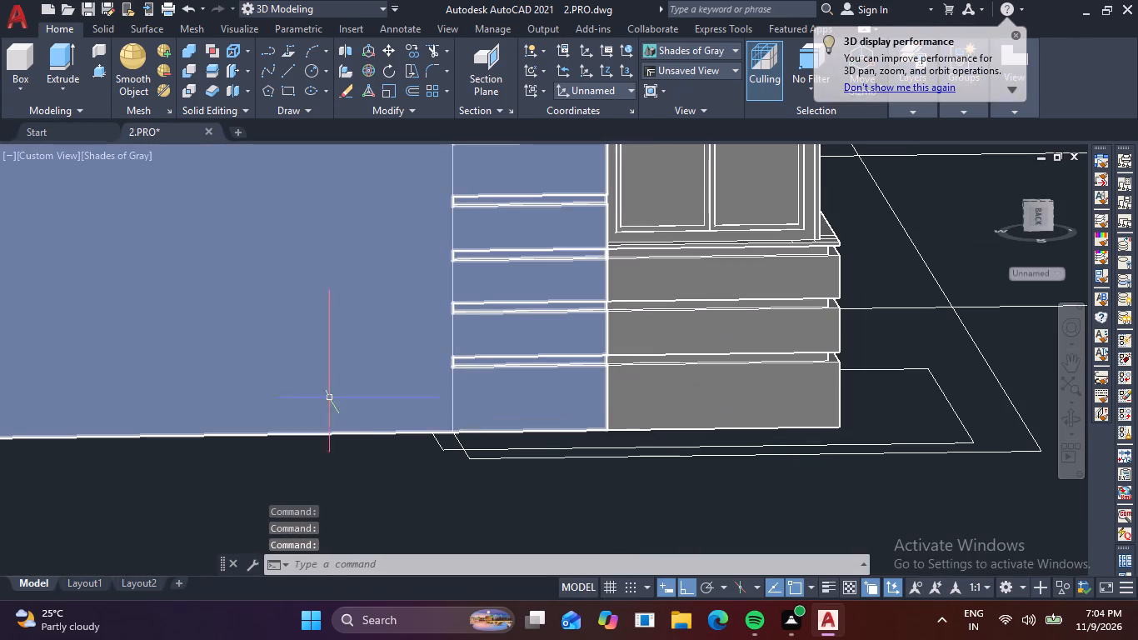
drag(283, 76, 283, 83)
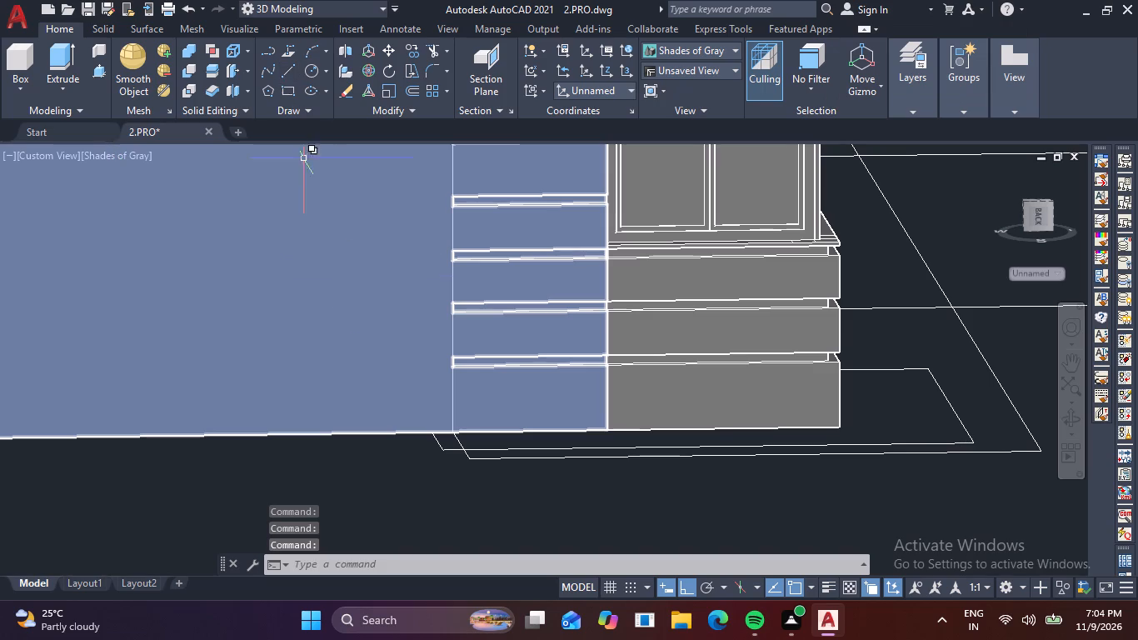
click(454, 432)
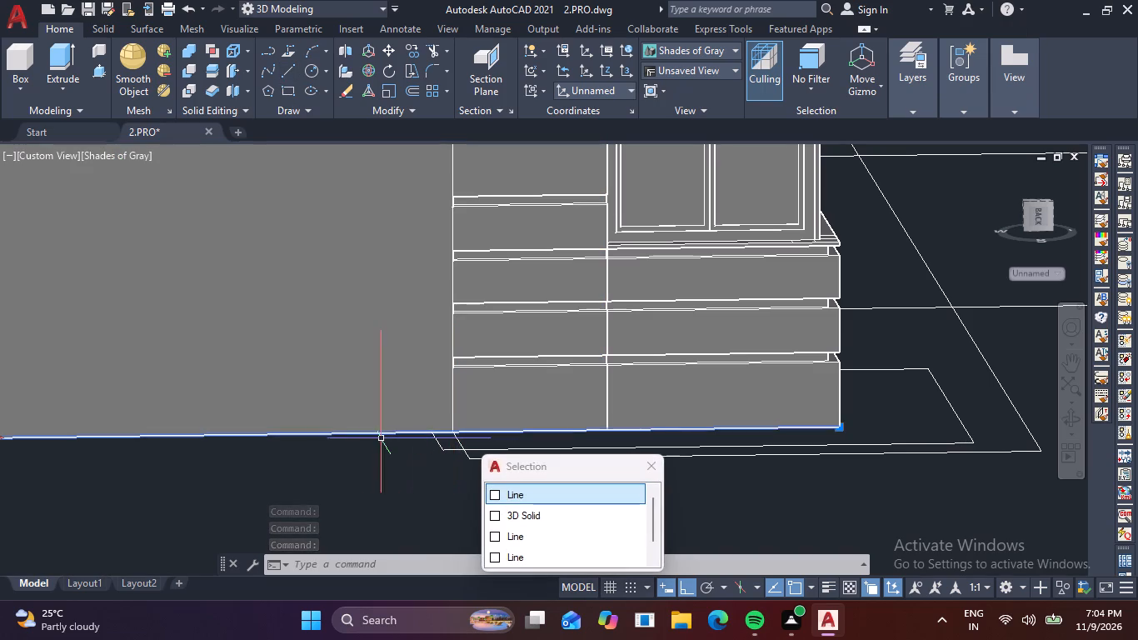
key(Escape)
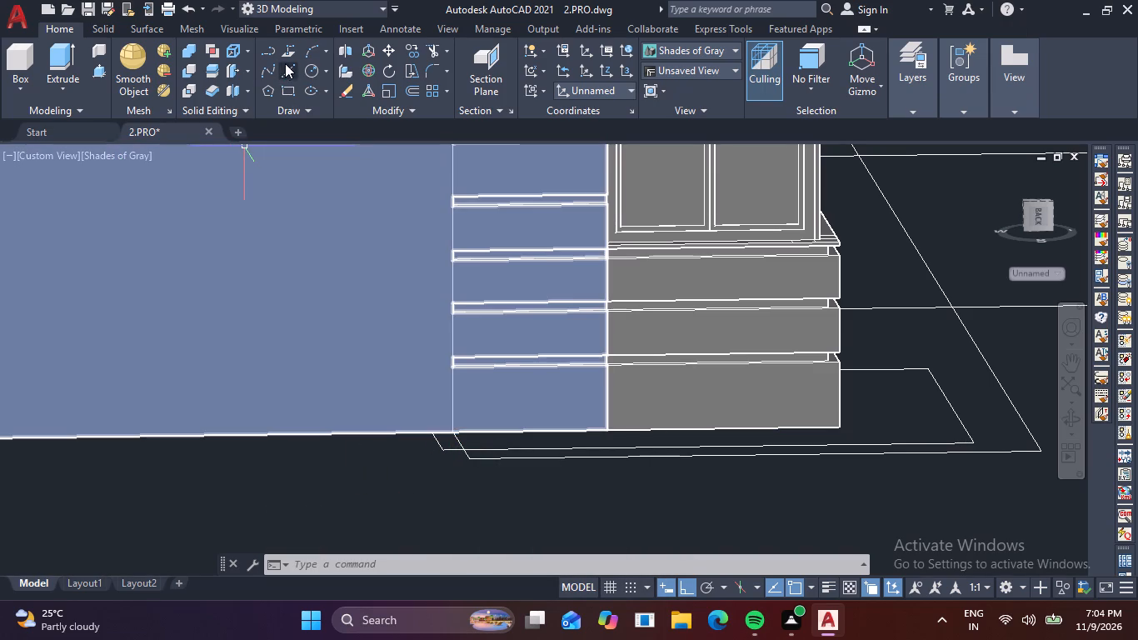
click(288, 71)
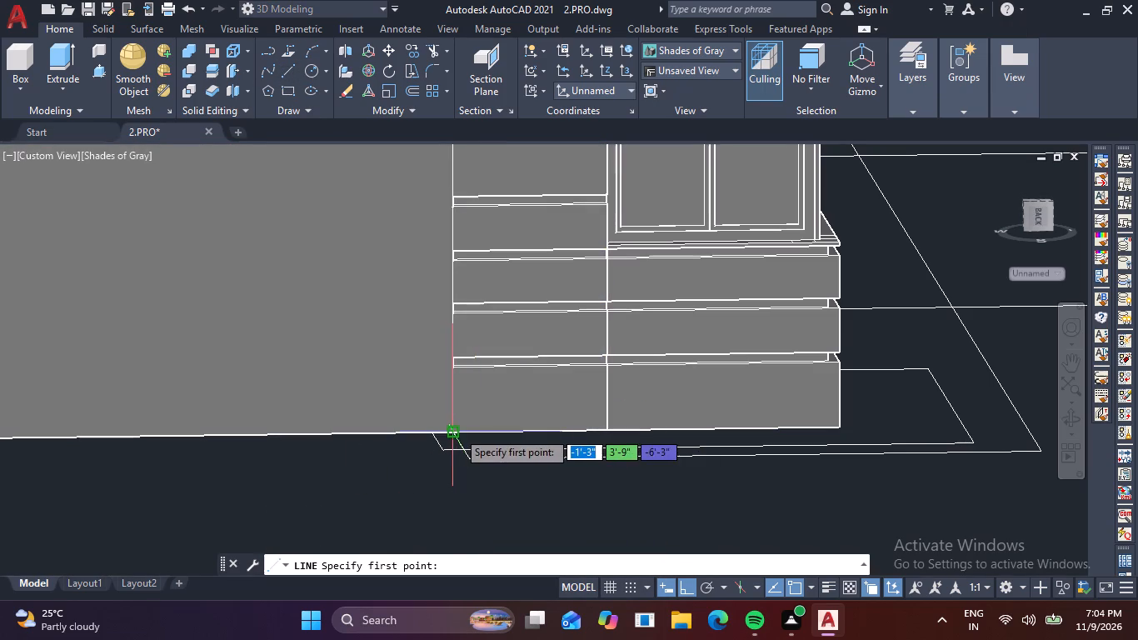
click(457, 431)
click(186, 433)
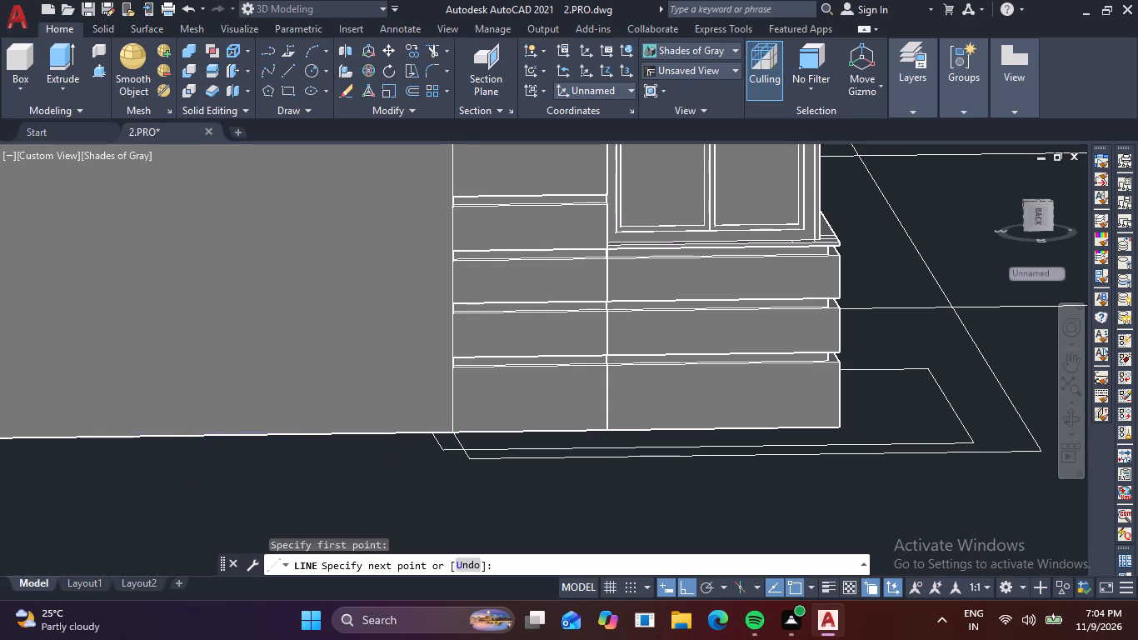
middle_drag(178, 267, 149, 519)
scroll(175, 423, down, 3)
middle_drag(168, 402, 161, 457)
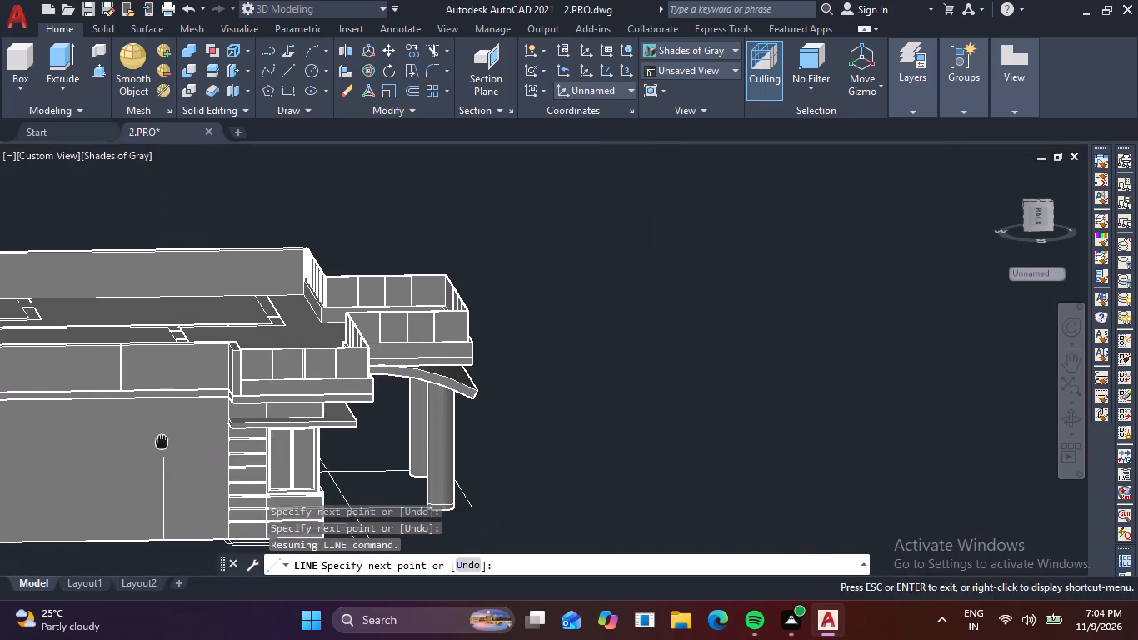
middle_drag(161, 457, 159, 462)
scroll(147, 337, up, 2)
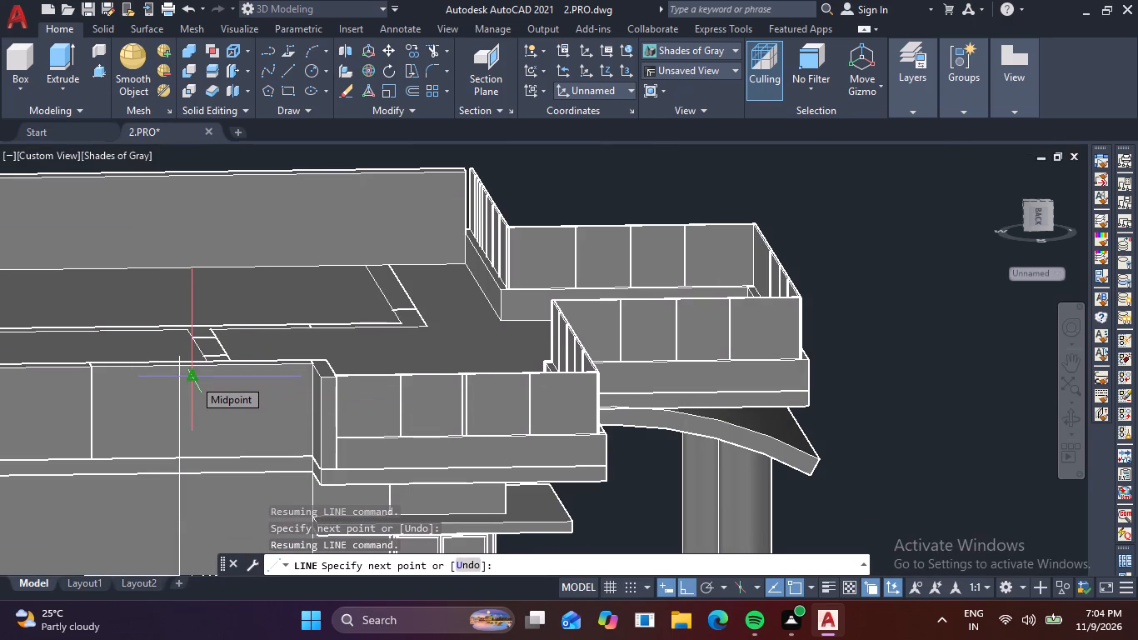
scroll(174, 369, up, 5)
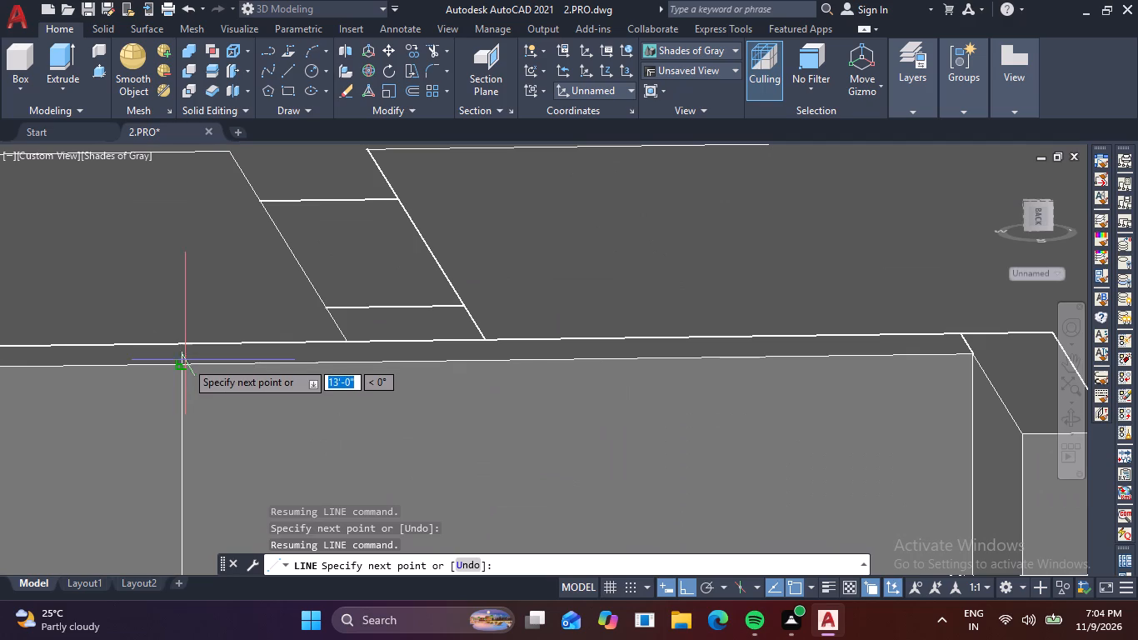
click(180, 367)
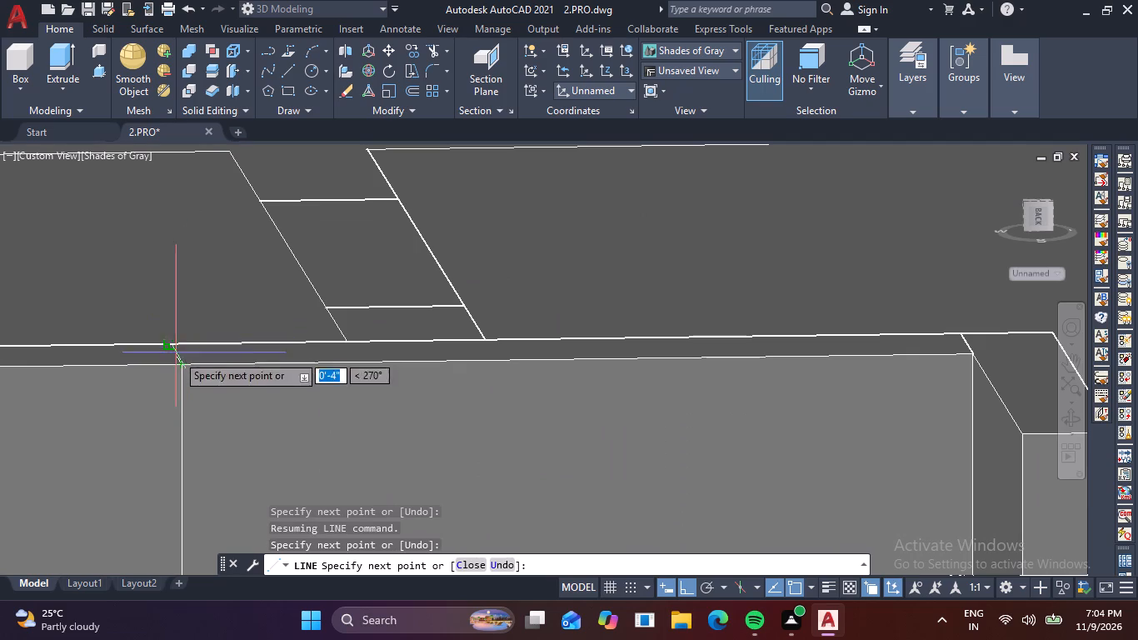
Continue the line about 9" across the top of the parapet to its inner edge and end it there.
scroll(197, 339, up, 2)
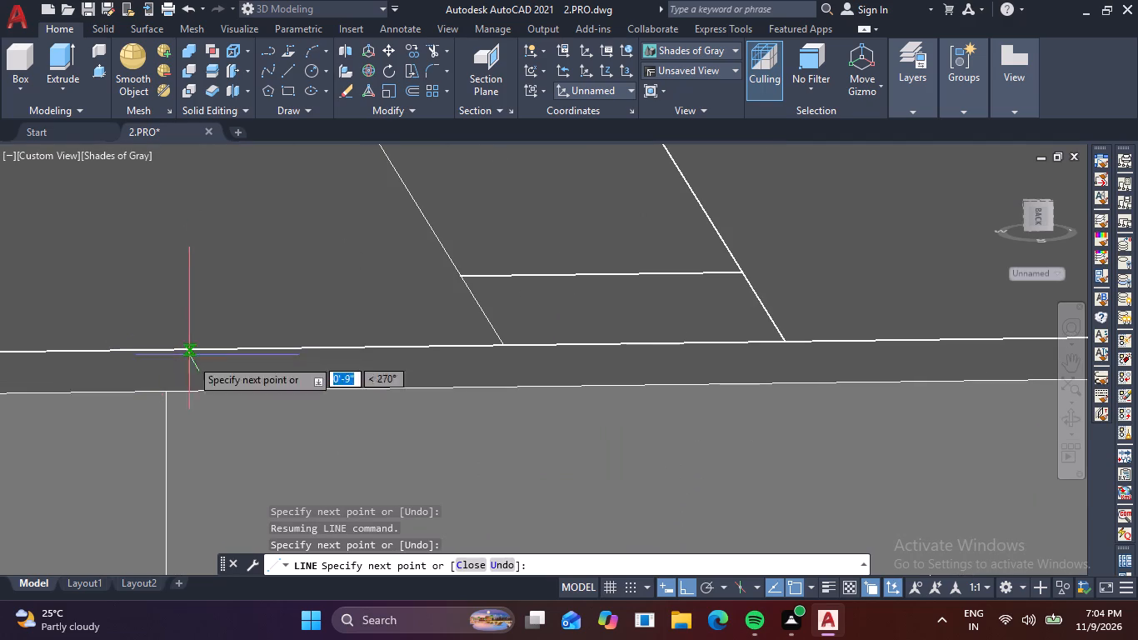
shift+middle_drag(202, 383, 201, 407)
middle_drag(201, 411, 206, 232)
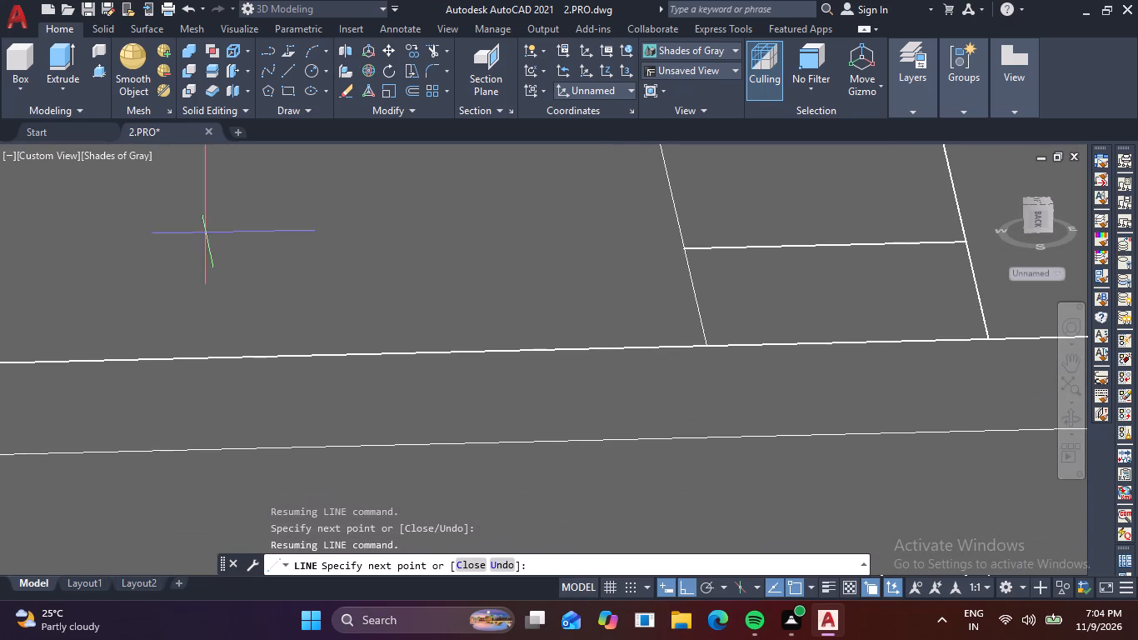
scroll(260, 404, down, 2)
middle_drag(284, 438, 410, 243)
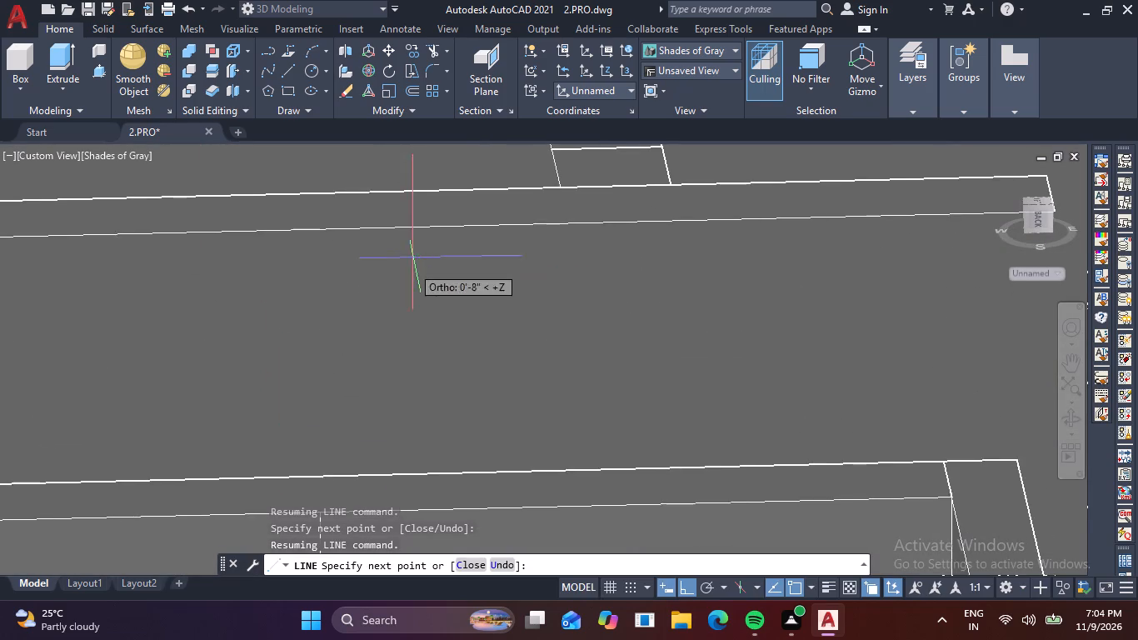
scroll(412, 272, down, 2)
scroll(231, 339, up, 3)
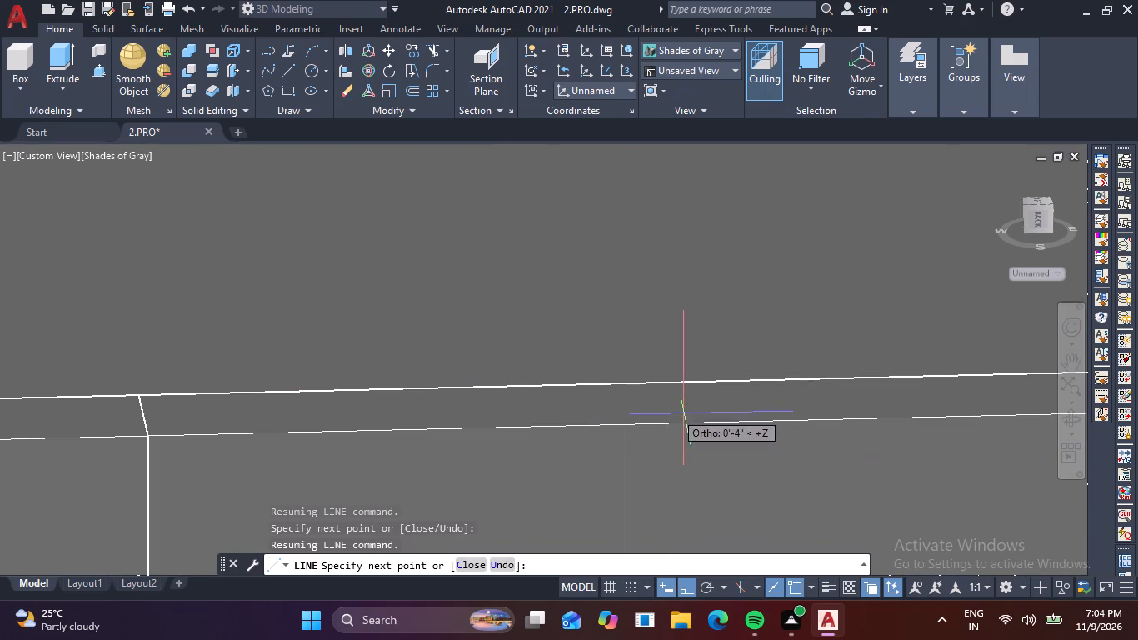
scroll(628, 391, up, 1)
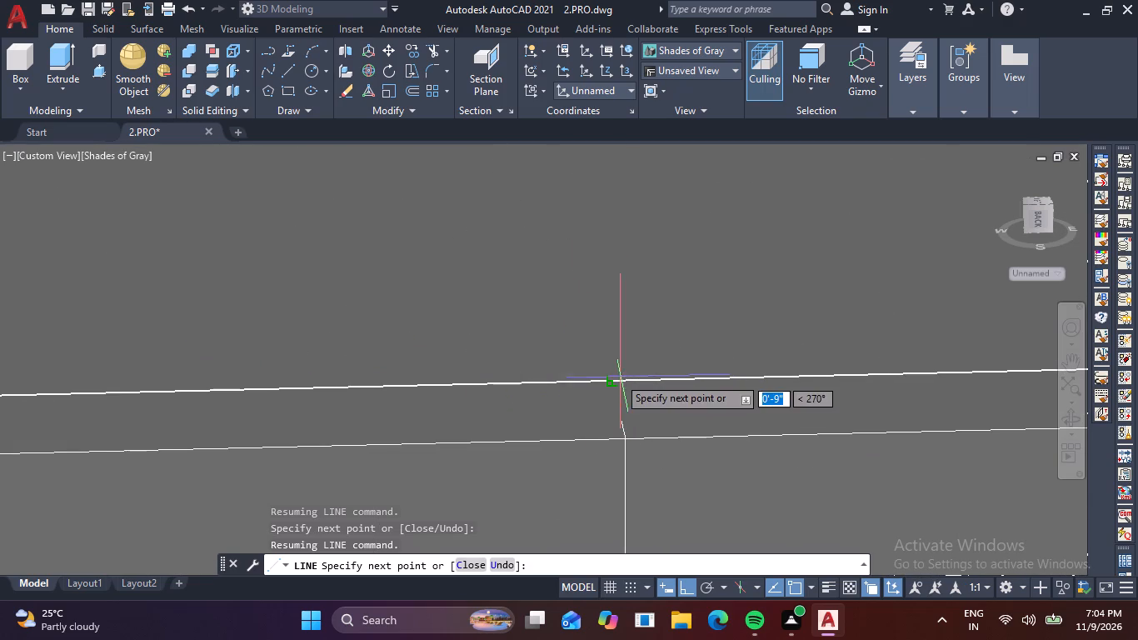
click(607, 377)
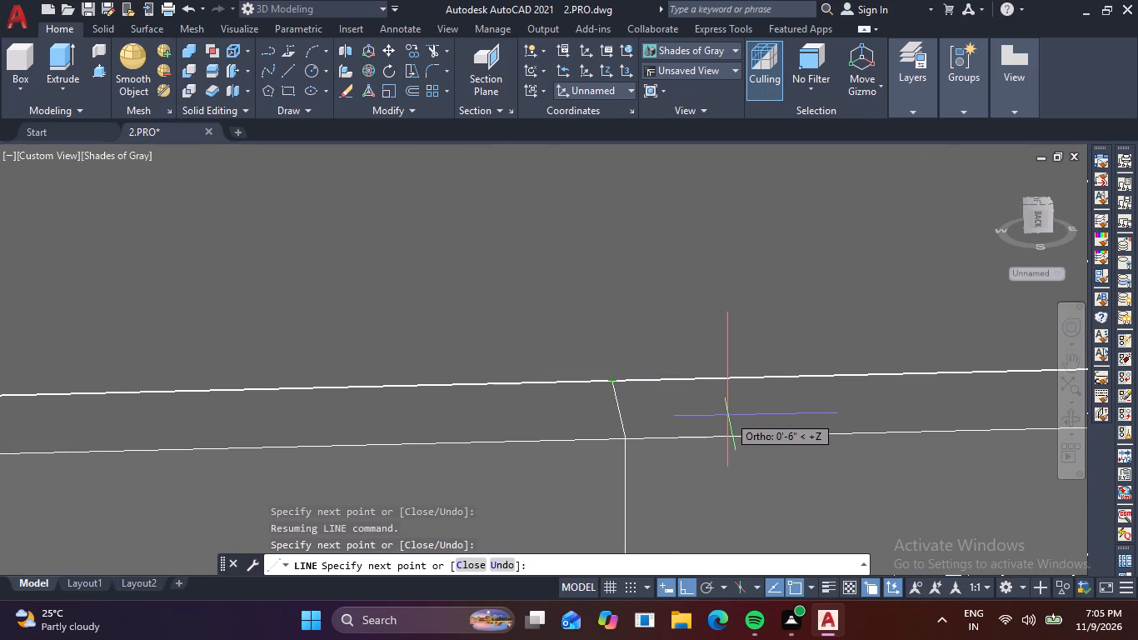
key(Escape)
Presspull the side wall area between the new vertical line and the stepped cladding outward by 2".
scroll(710, 409, down, 2)
middle_drag(660, 437, 237, 413)
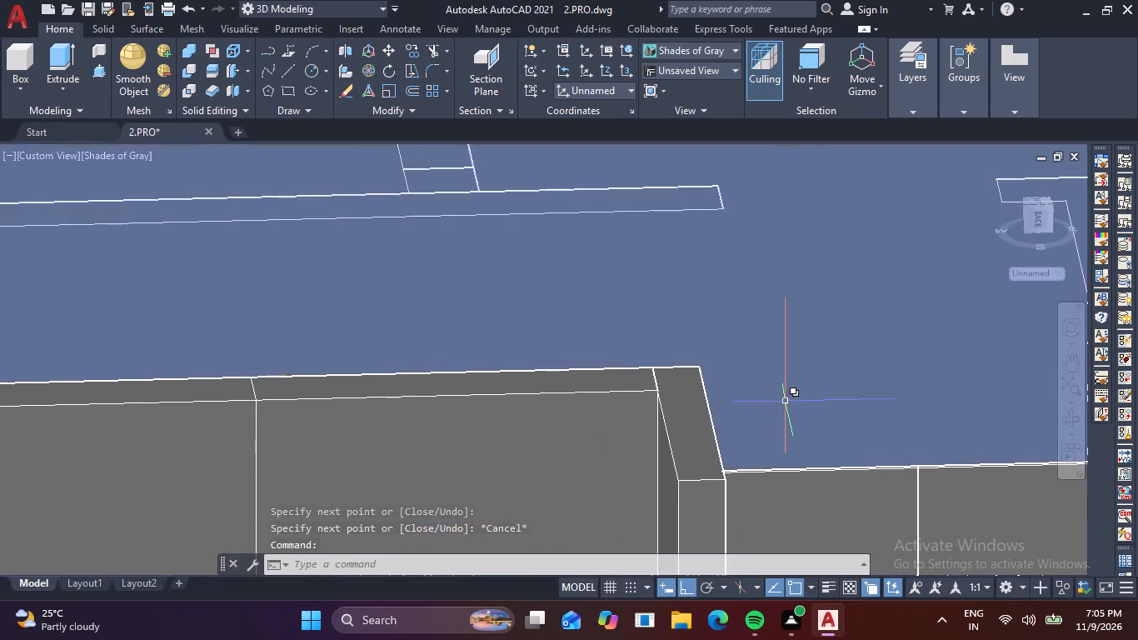
middle_drag(558, 440, 542, 252)
scroll(545, 288, down, 2)
middle_drag(548, 409, 497, 253)
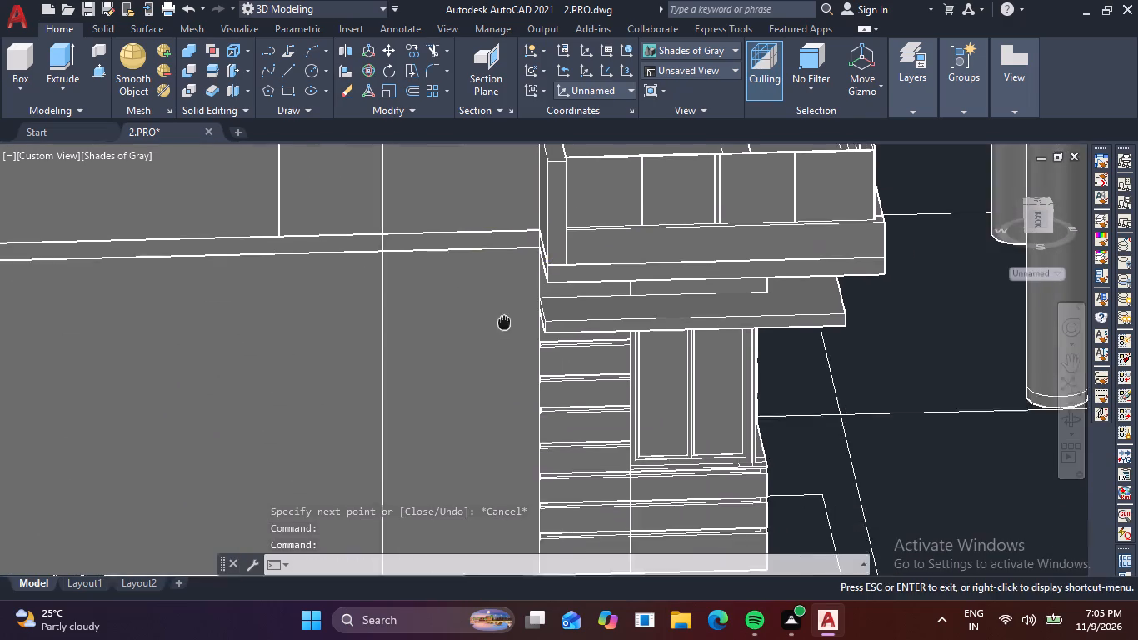
middle_drag(497, 253, 500, 236)
scroll(511, 288, down, 1)
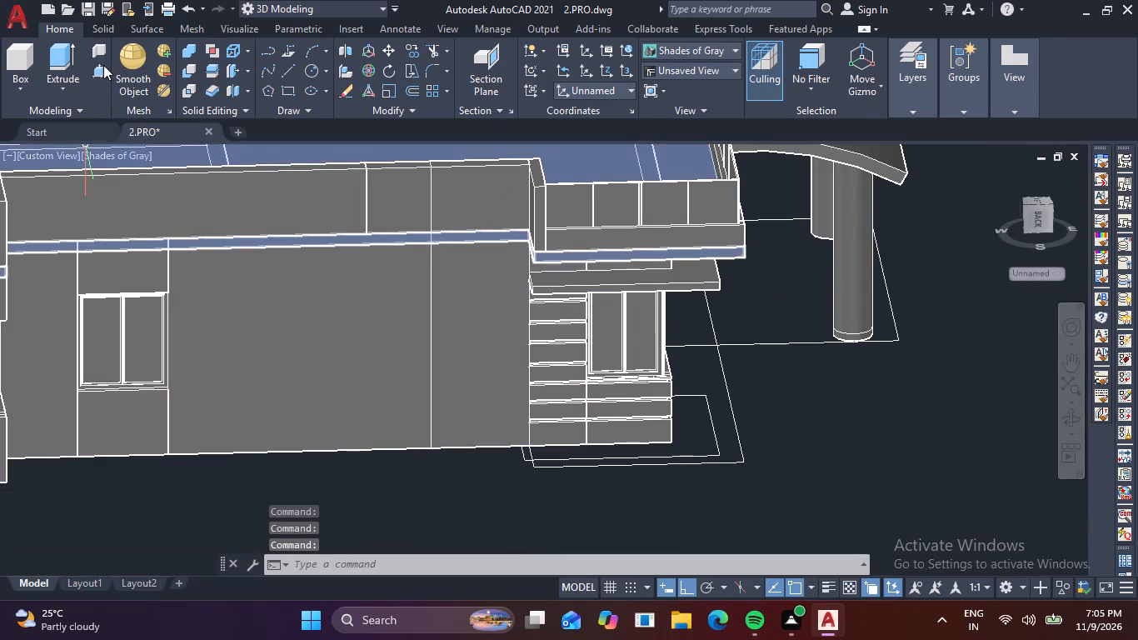
click(95, 71)
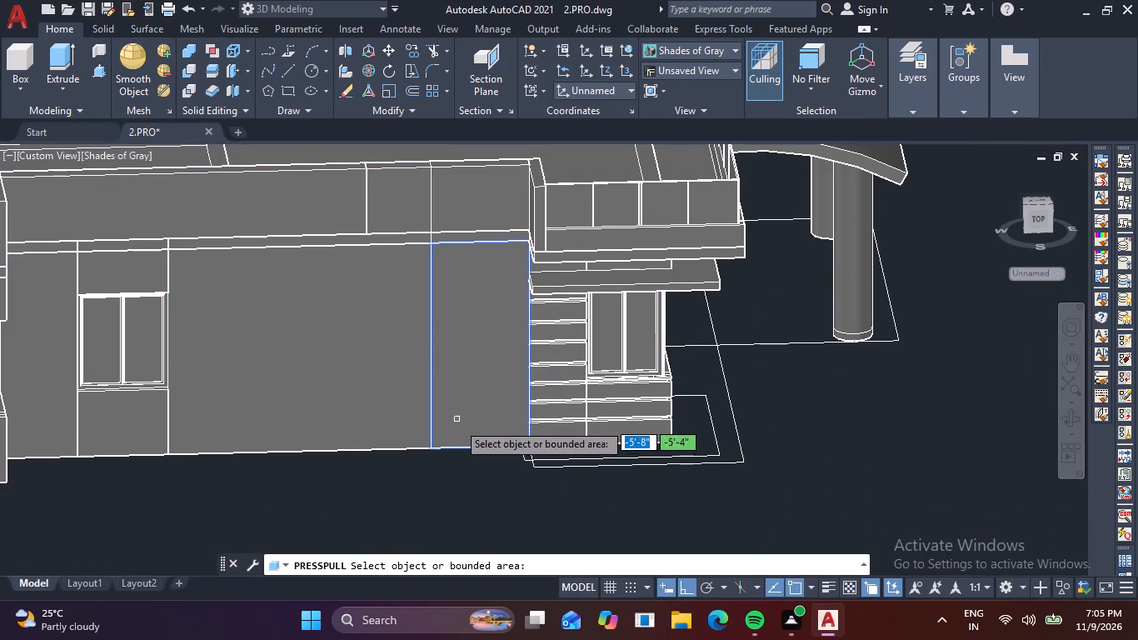
shift+middle_drag(468, 417, 392, 413)
click(407, 343)
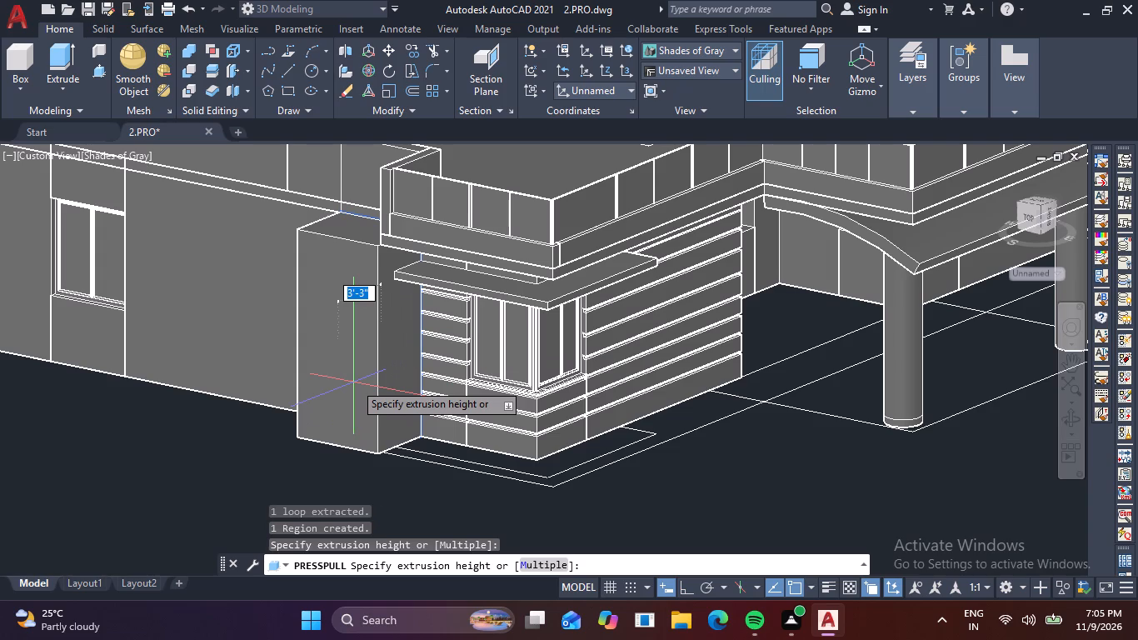
key(2)
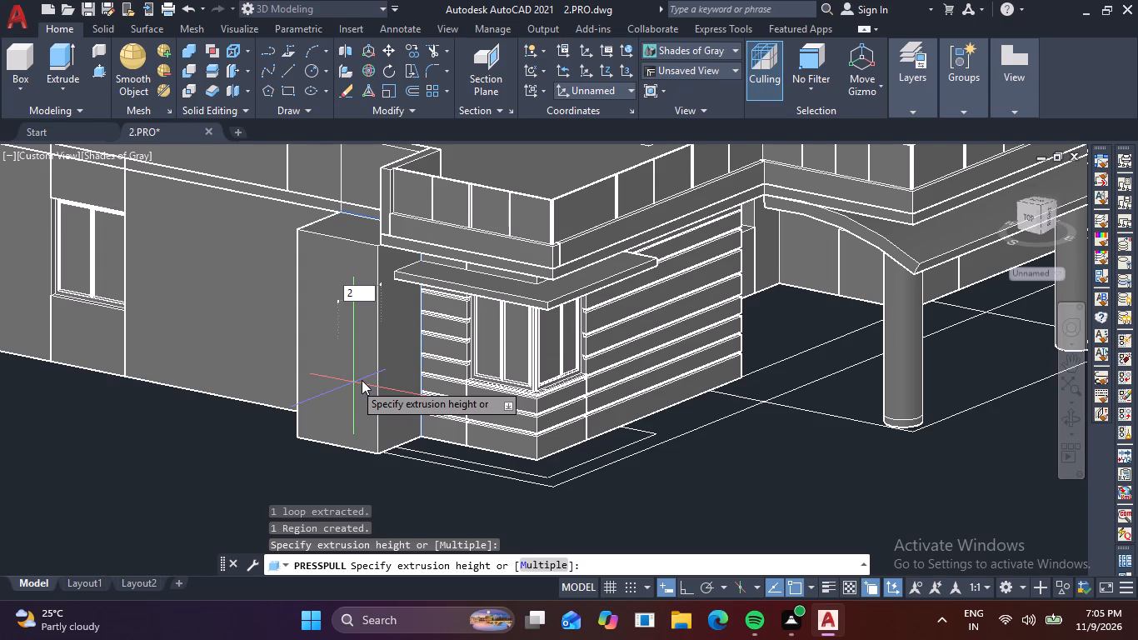
key(space)
Presspull the slab band and the parapet face above the thickened wall strip outward by the same distance.
scroll(426, 323, up, 4)
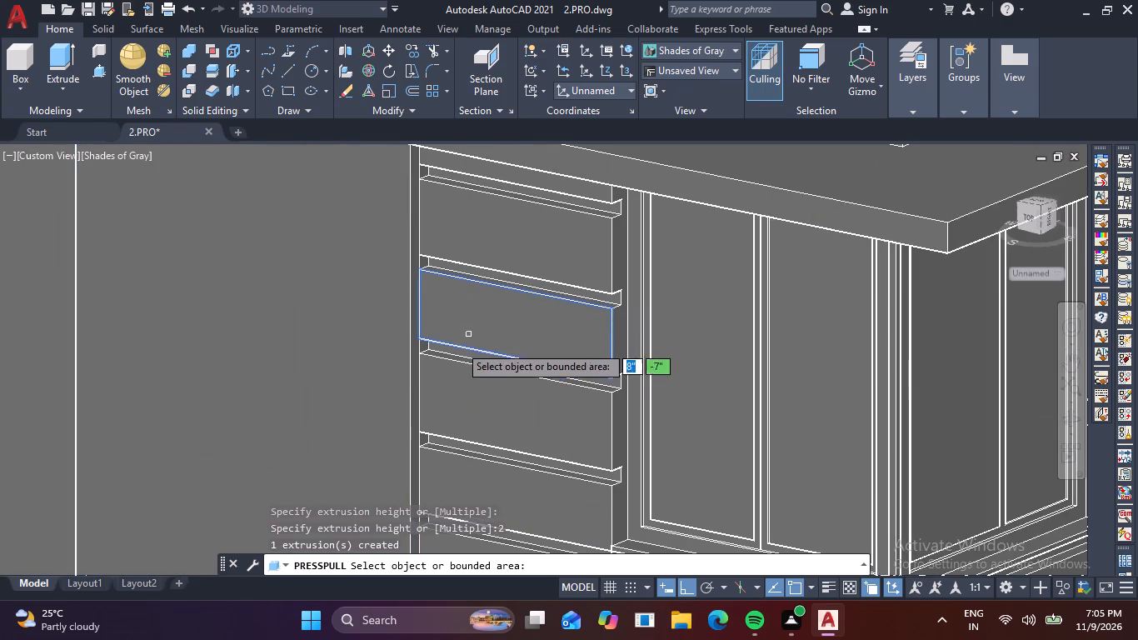
scroll(432, 357, up, 4)
scroll(401, 347, down, 5)
middle_drag(379, 363, 432, 472)
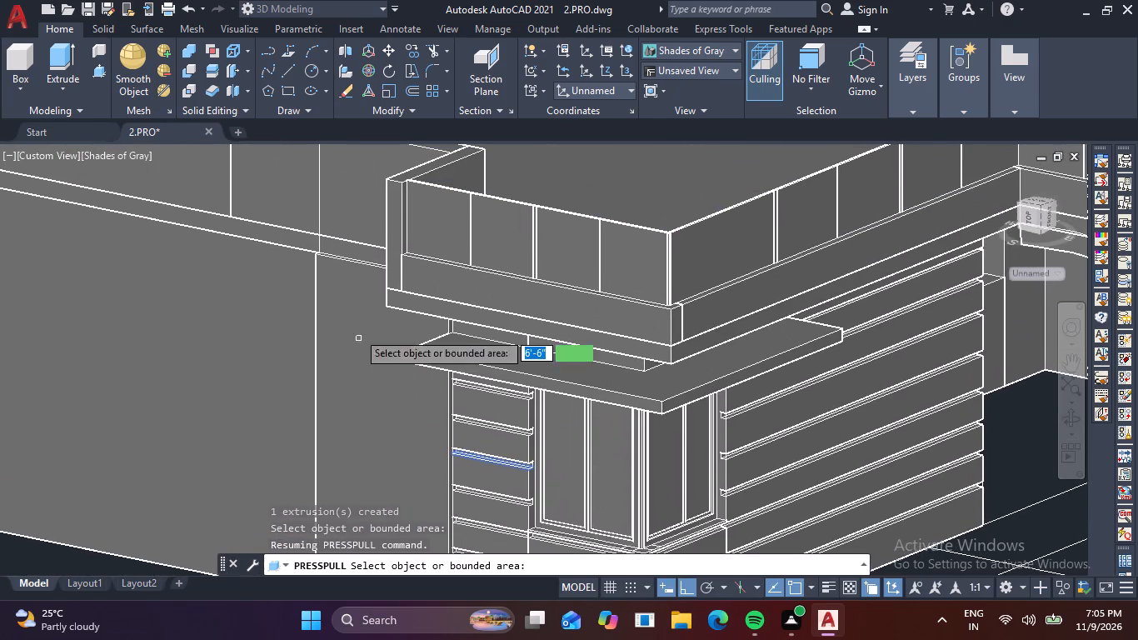
scroll(331, 234, up, 2)
click(367, 268)
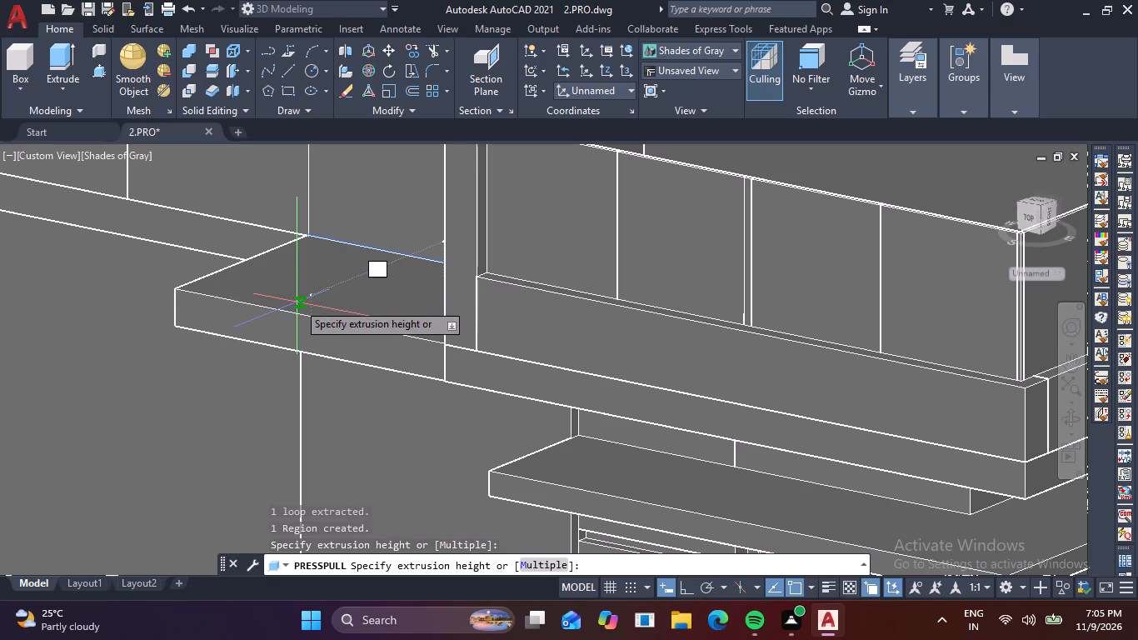
key(space)
middle_drag(365, 255, 348, 407)
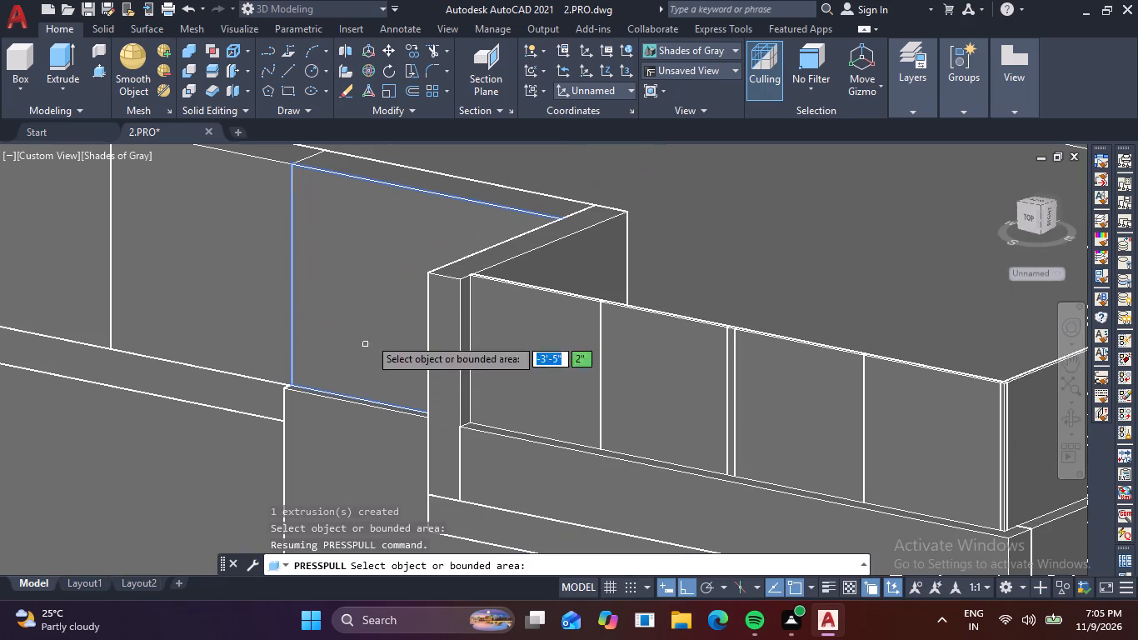
click(377, 308)
key(space)
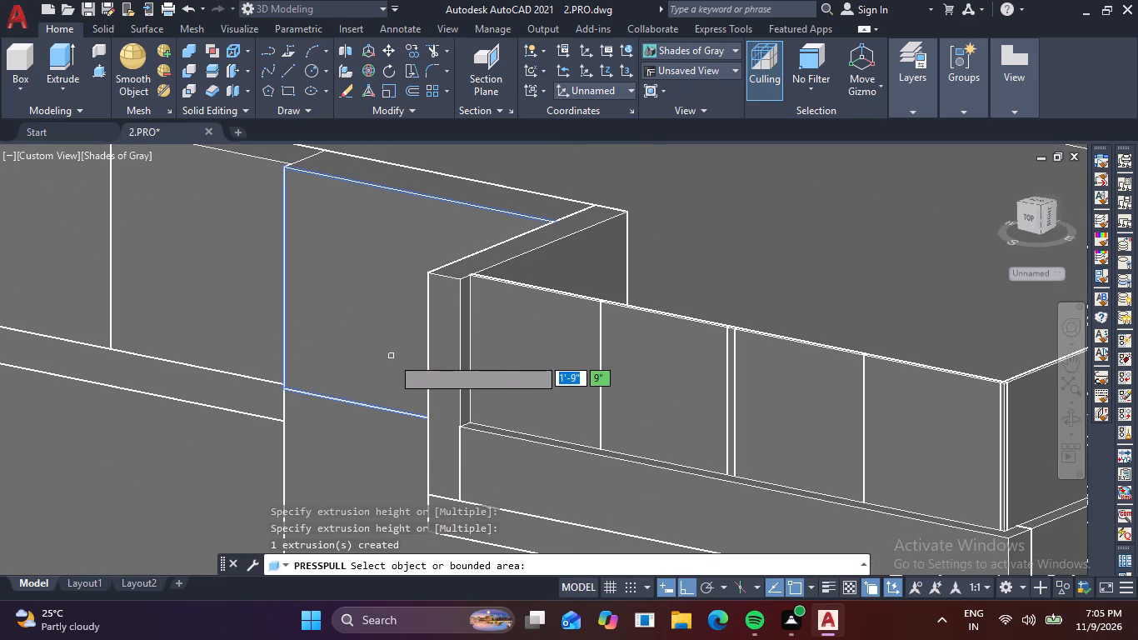
Presspull the top face of the parapet above the thickened wall strip upward by 1'.
click(503, 203)
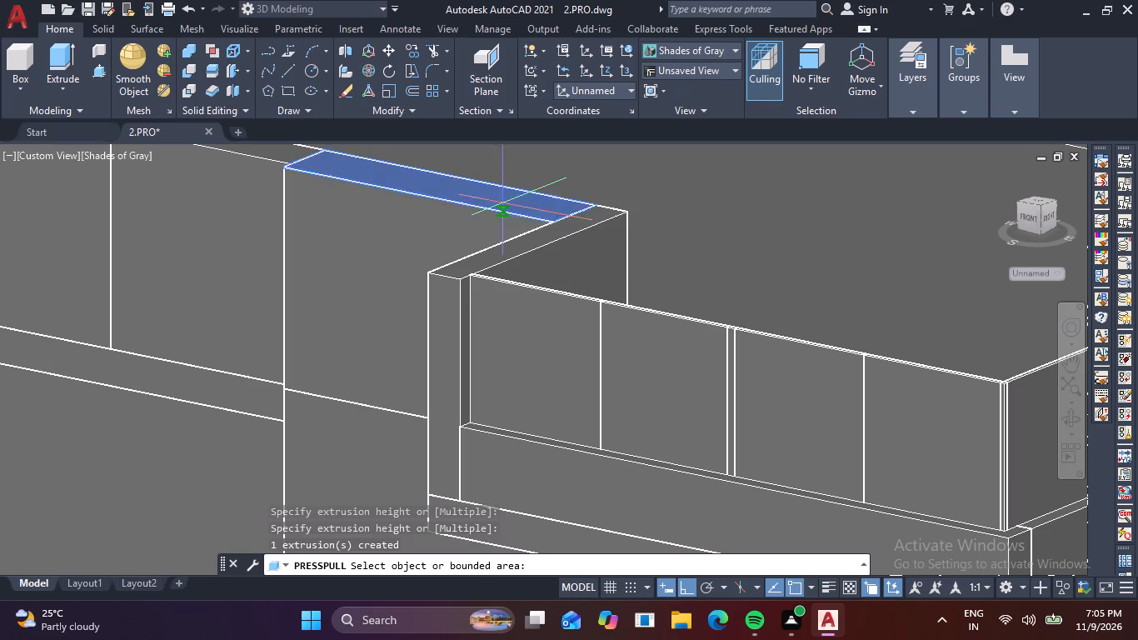
middle_drag(524, 153, 522, 290)
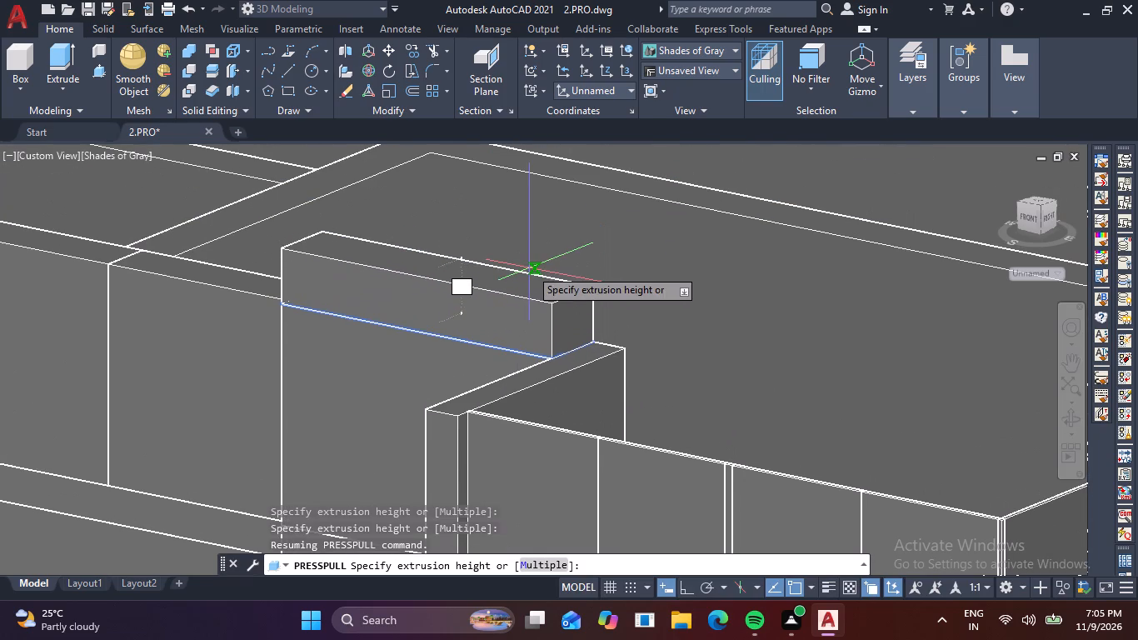
key(1)
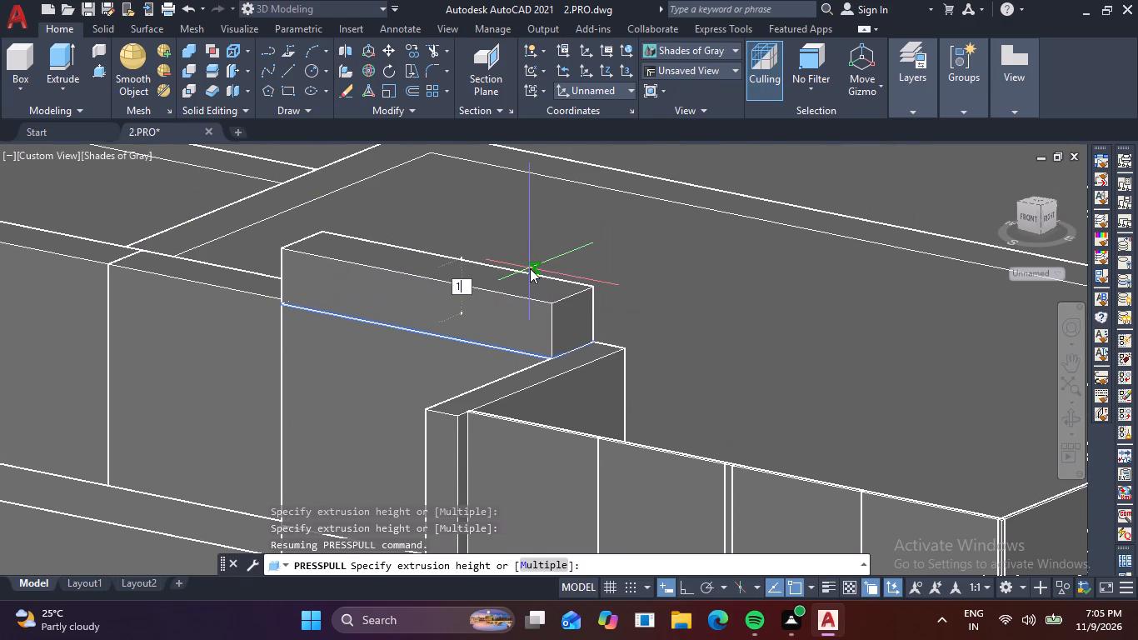
key(apostrophe)
key(Return)
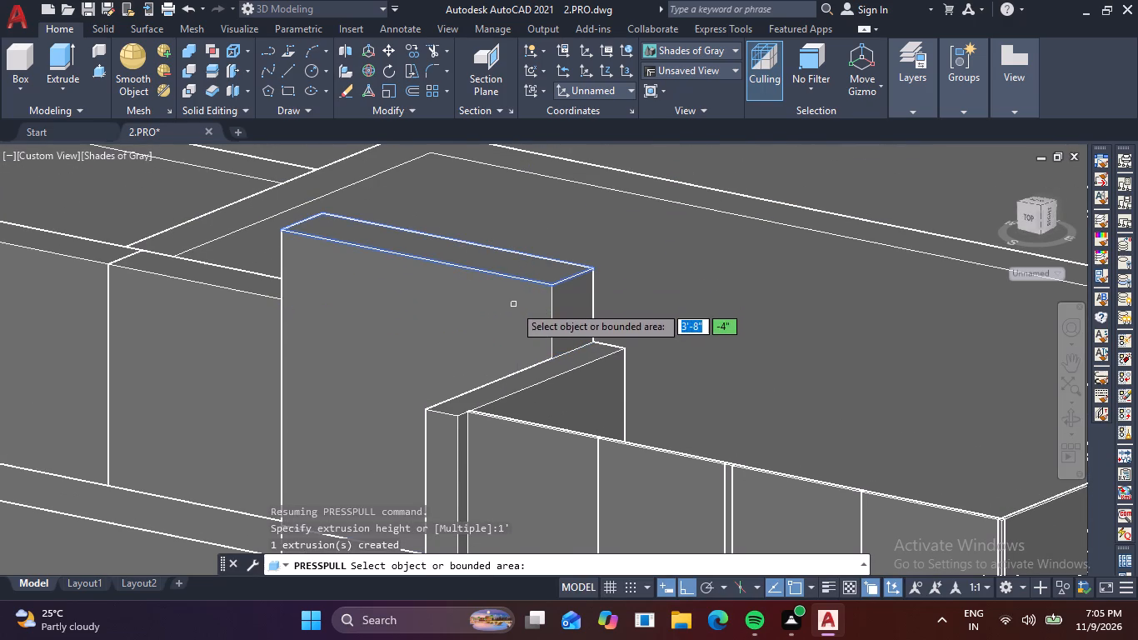
key(Escape)
key(Escape)
key(Escape)
key(Escape)
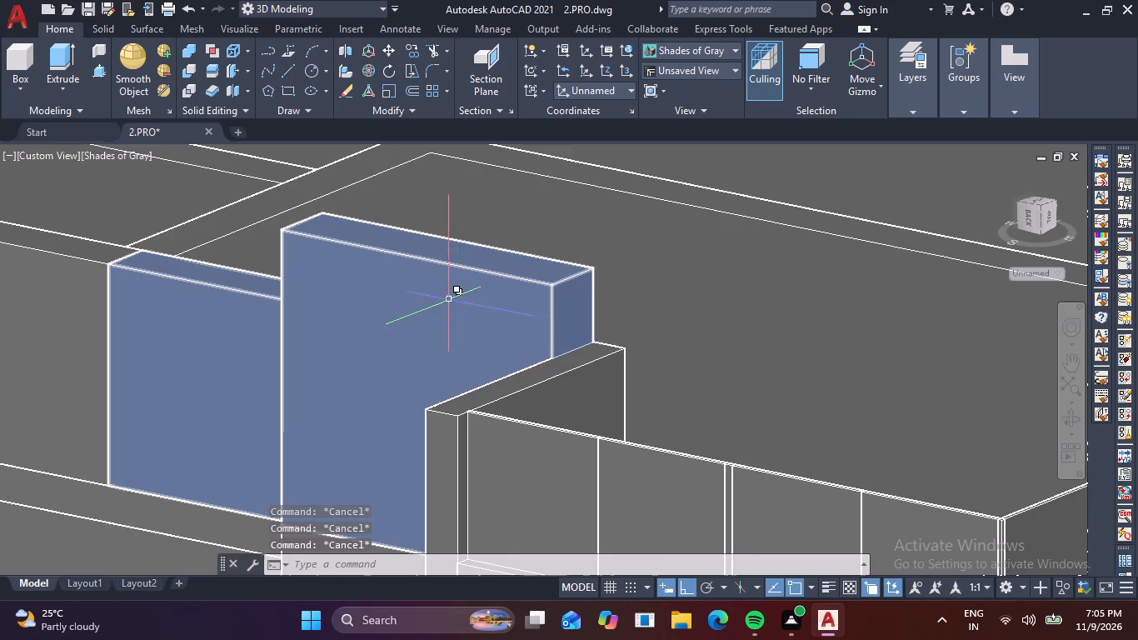
Presspull the top face of the raised wall strip upward by another 2'.
scroll(433, 312, down, 1)
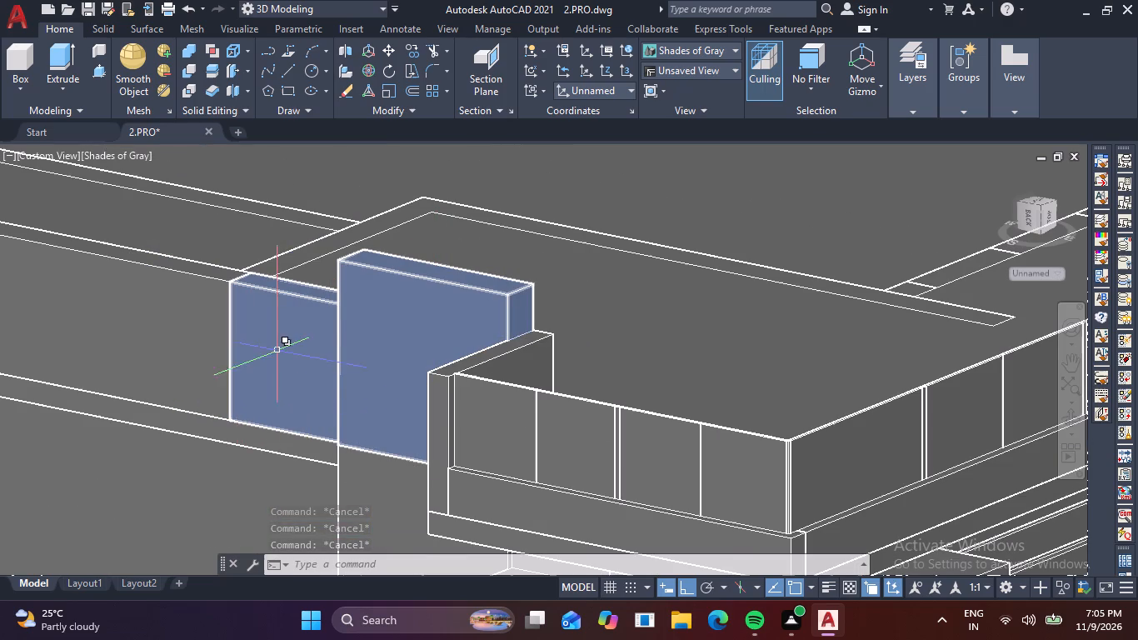
click(102, 71)
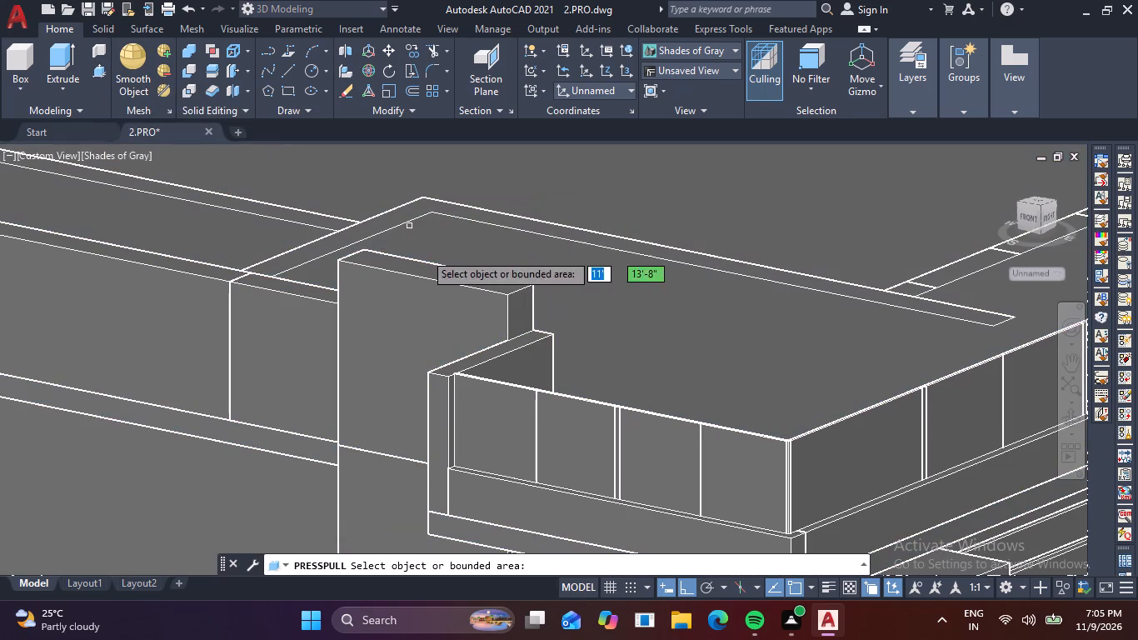
click(434, 274)
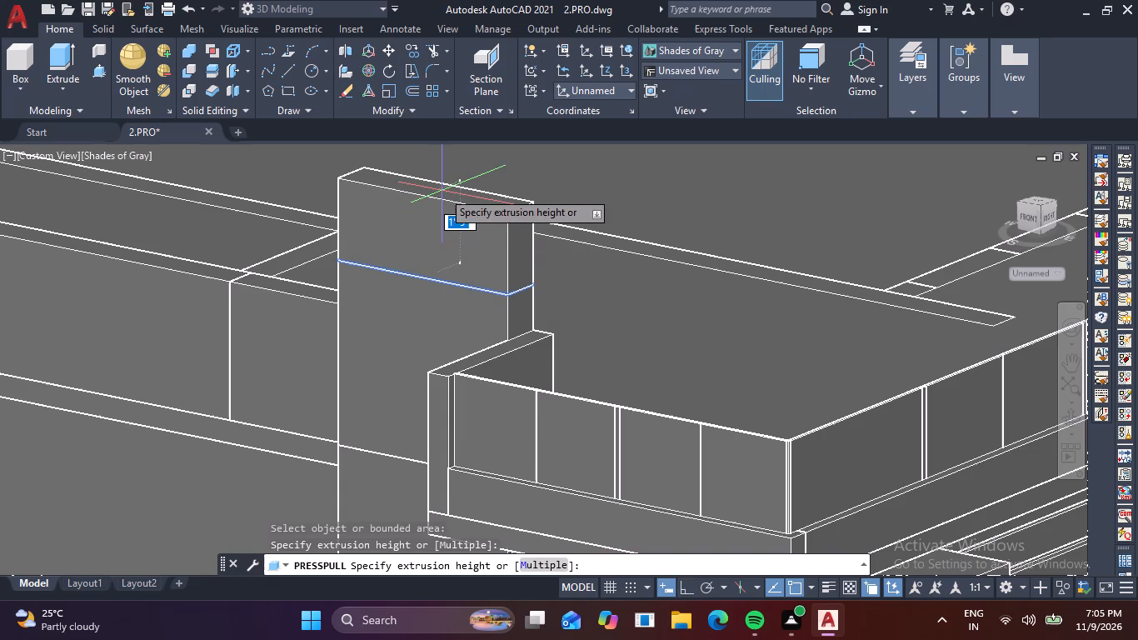
key(2)
key(apostrophe)
key(Return)
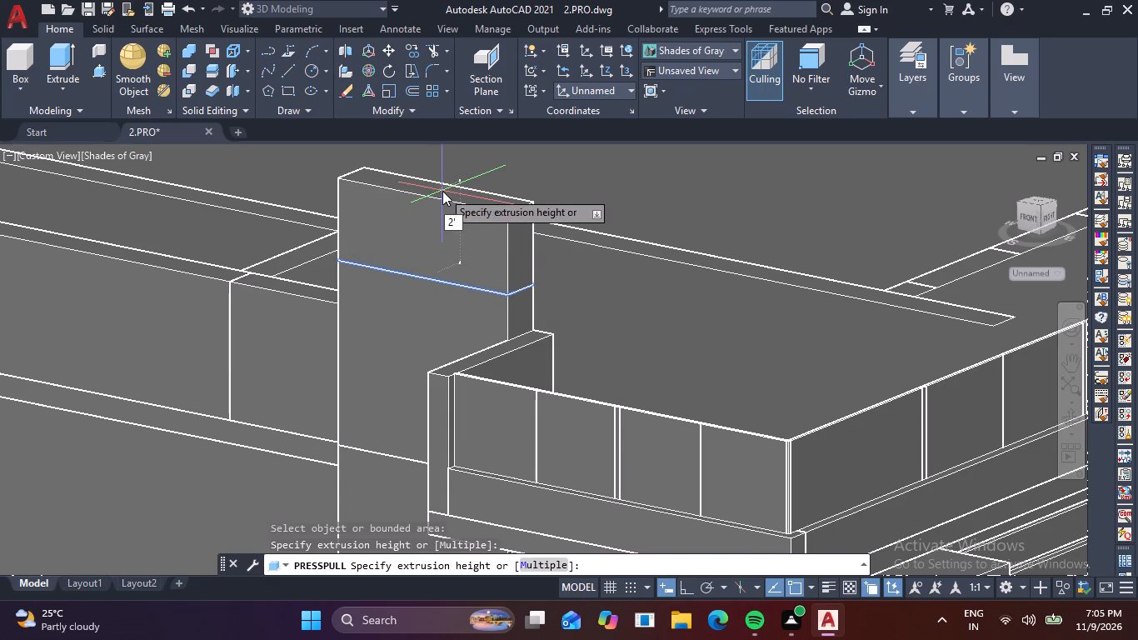
key(Escape)
key(Escape)
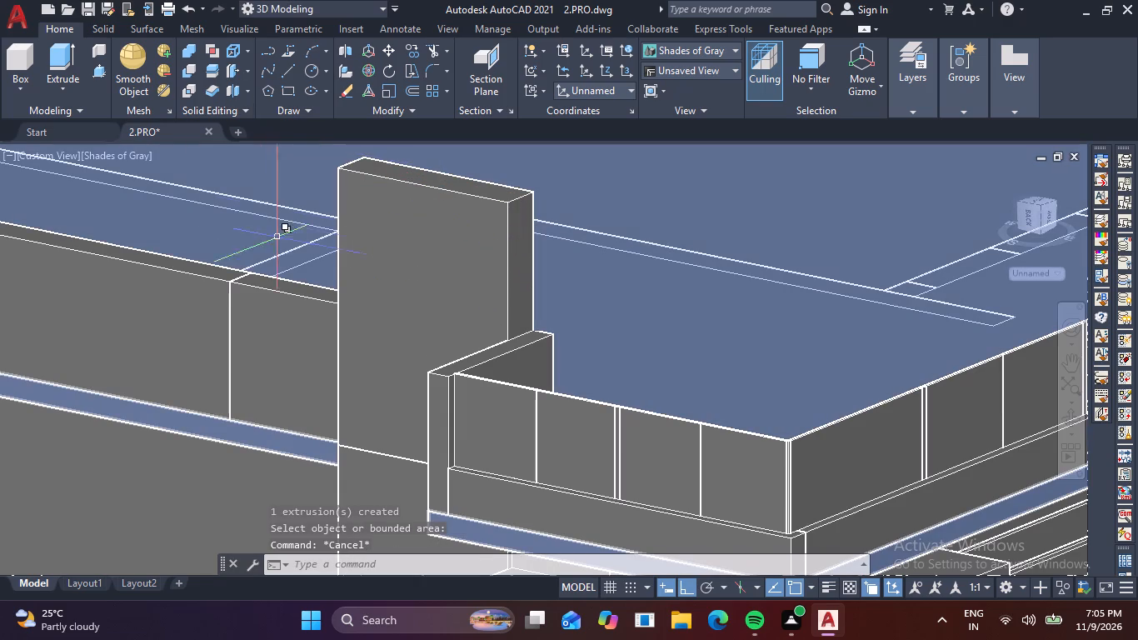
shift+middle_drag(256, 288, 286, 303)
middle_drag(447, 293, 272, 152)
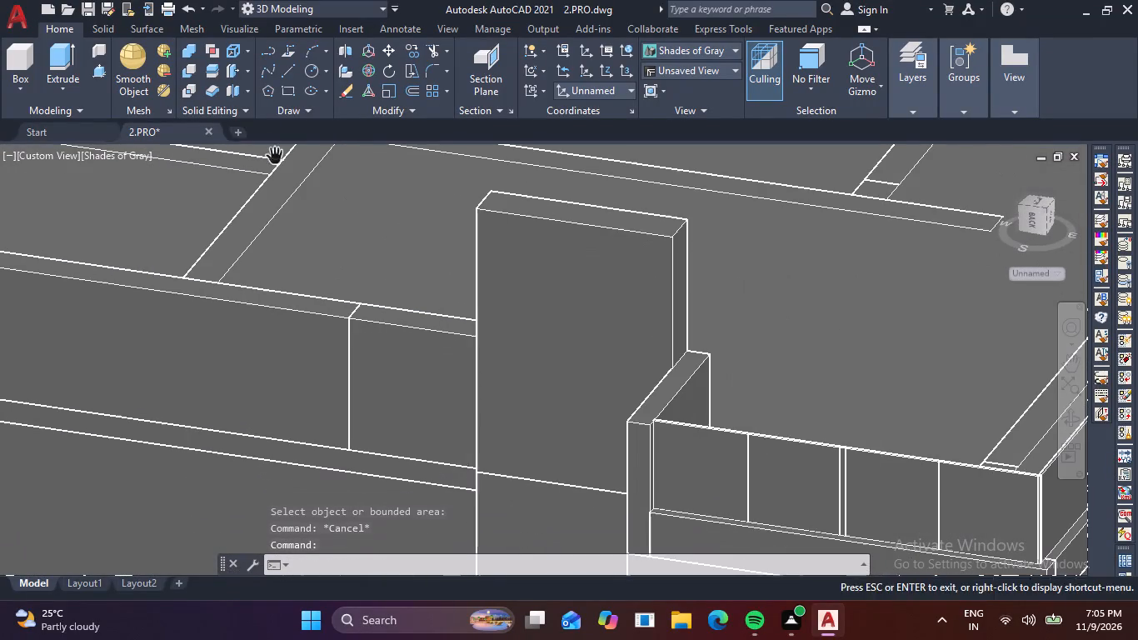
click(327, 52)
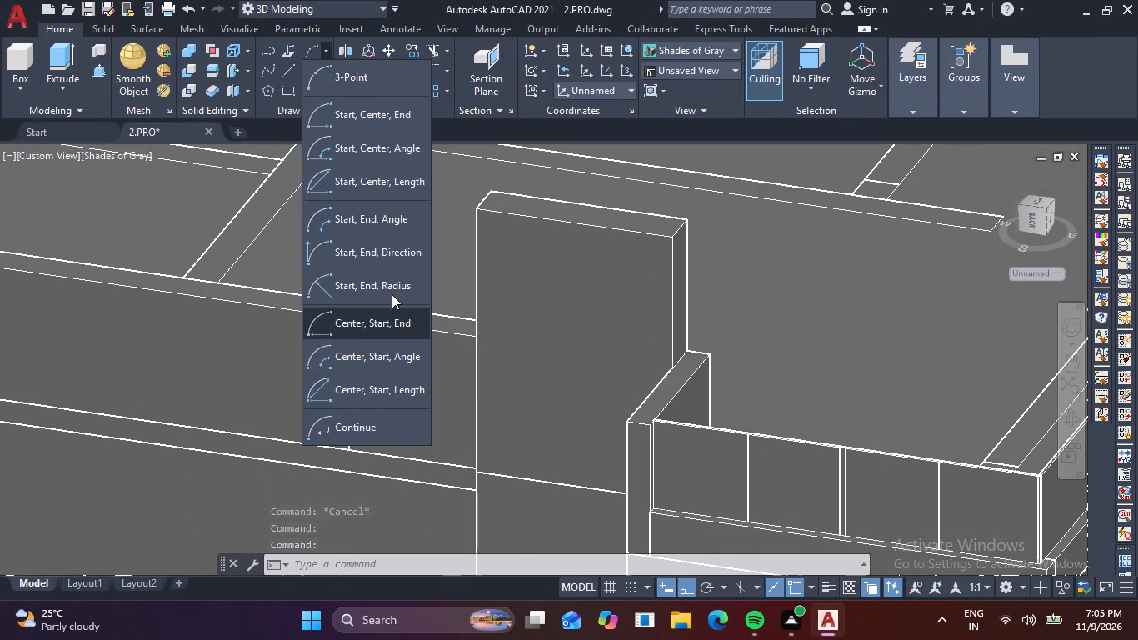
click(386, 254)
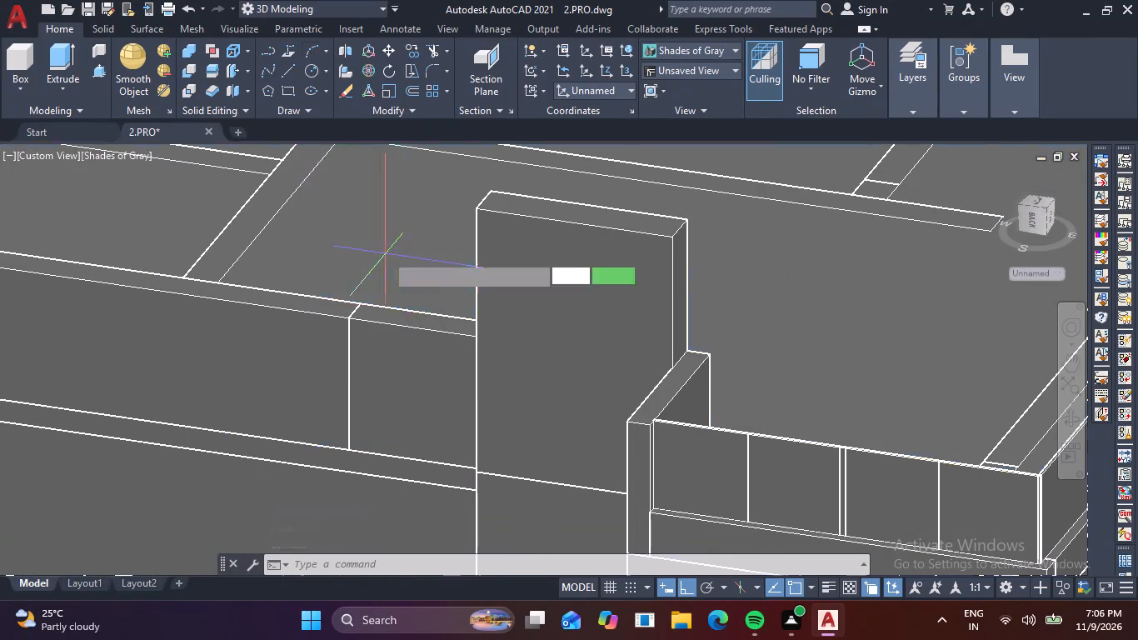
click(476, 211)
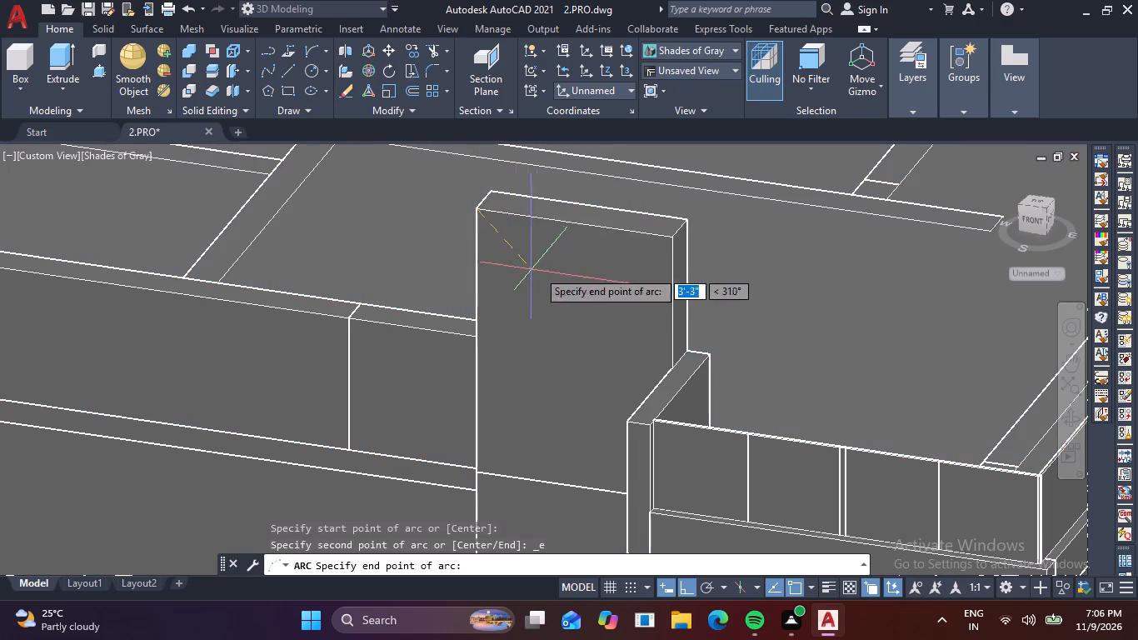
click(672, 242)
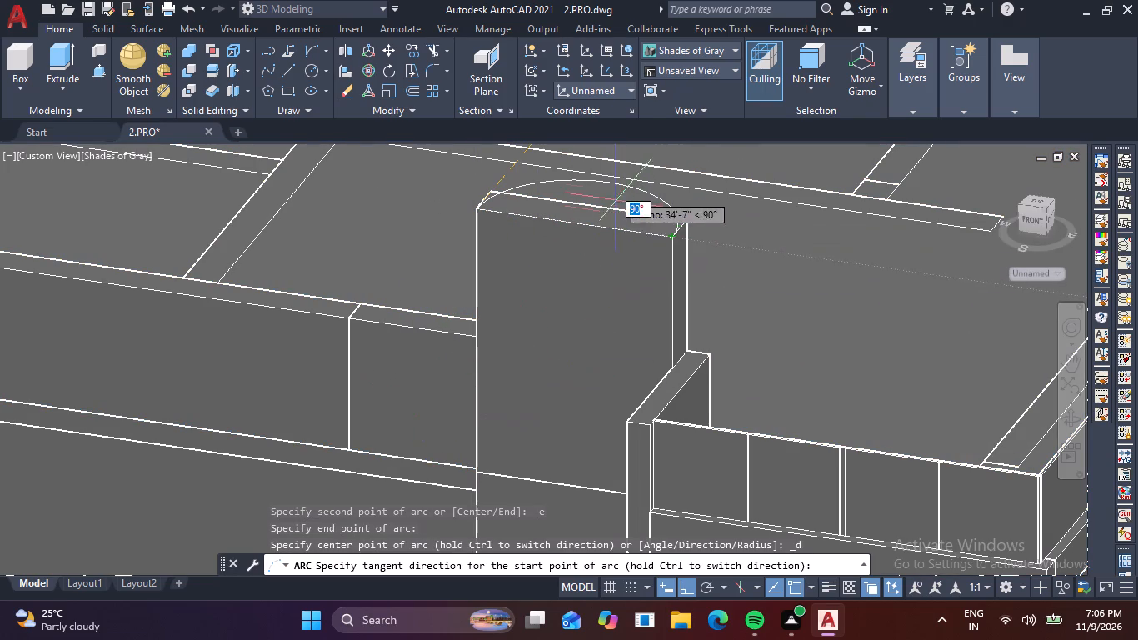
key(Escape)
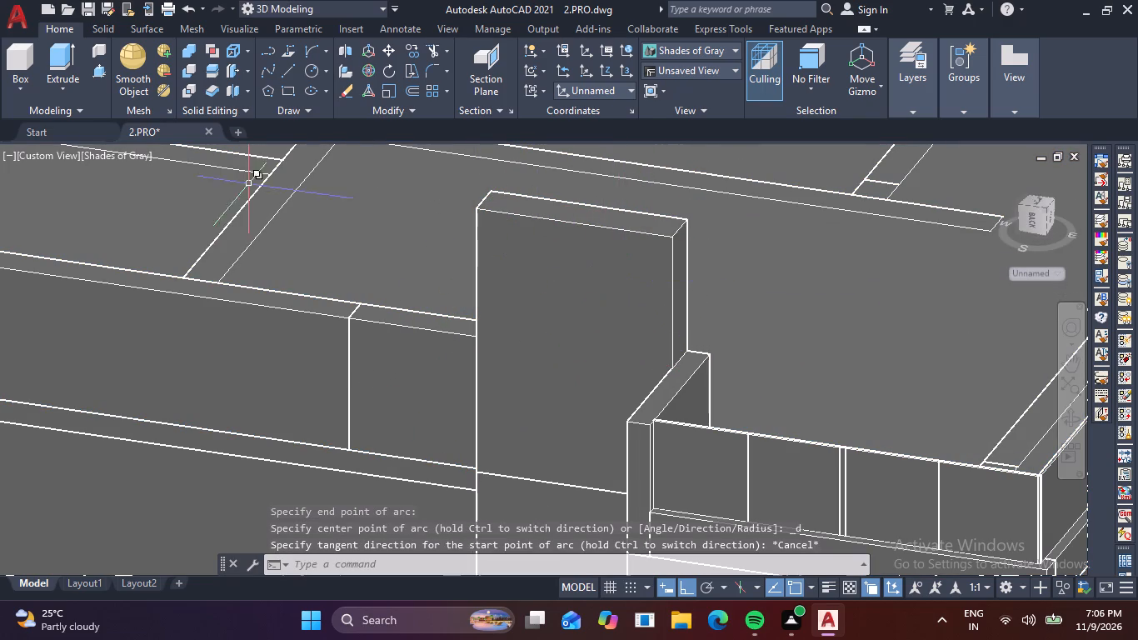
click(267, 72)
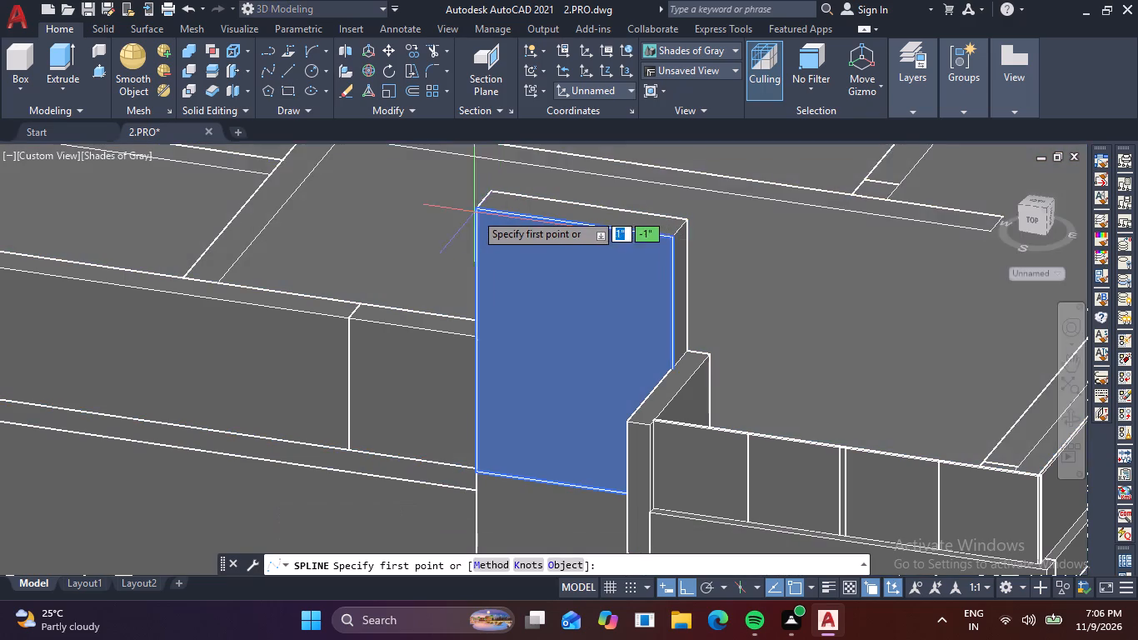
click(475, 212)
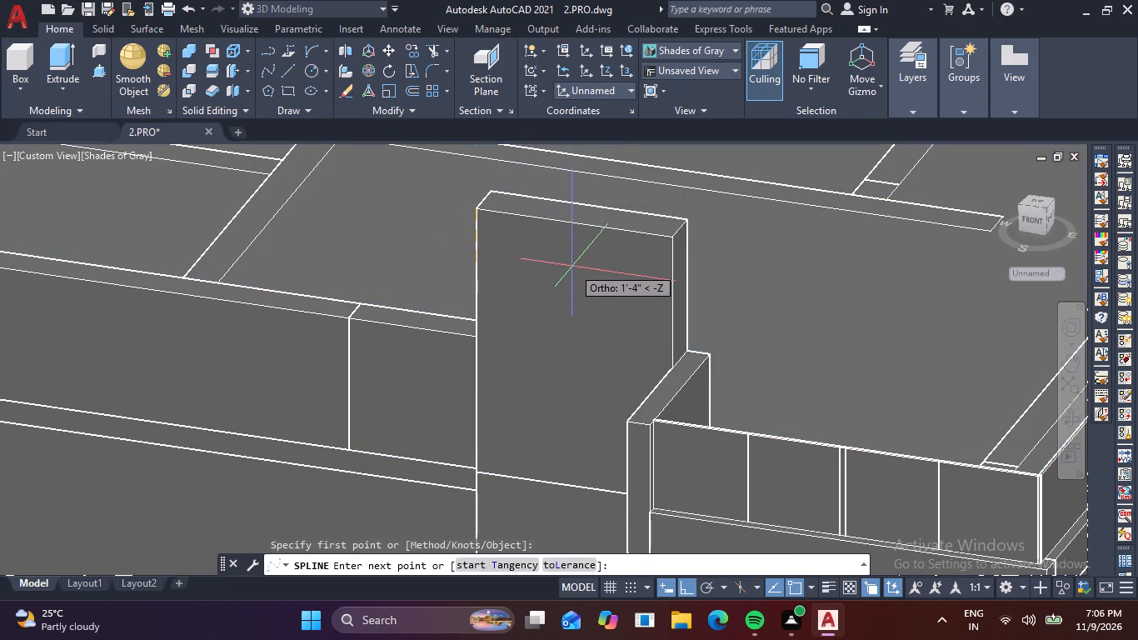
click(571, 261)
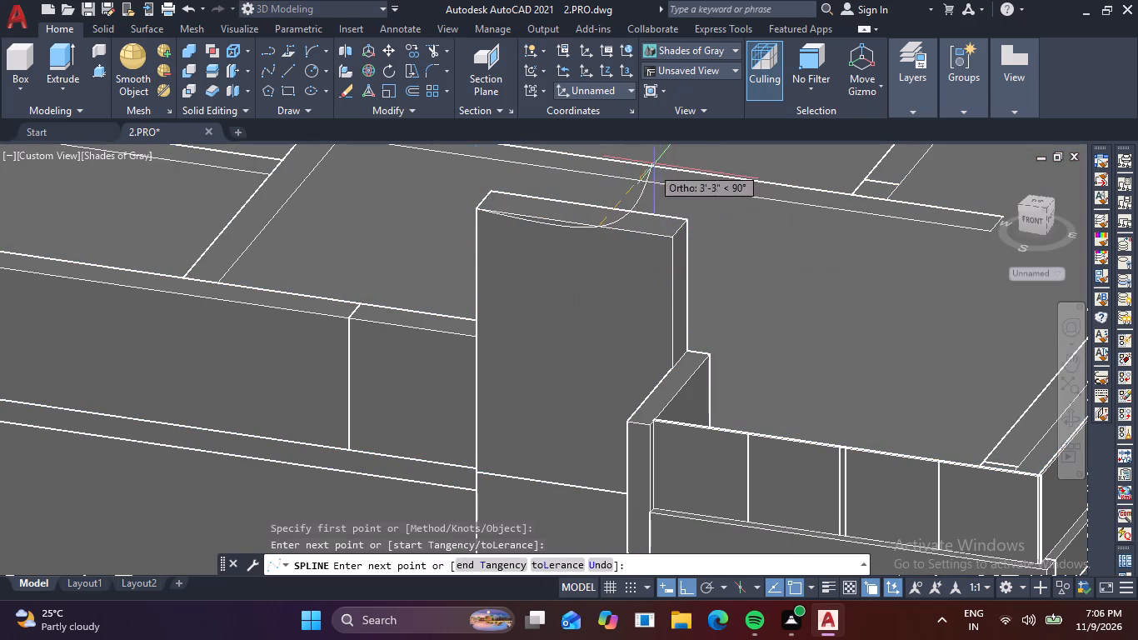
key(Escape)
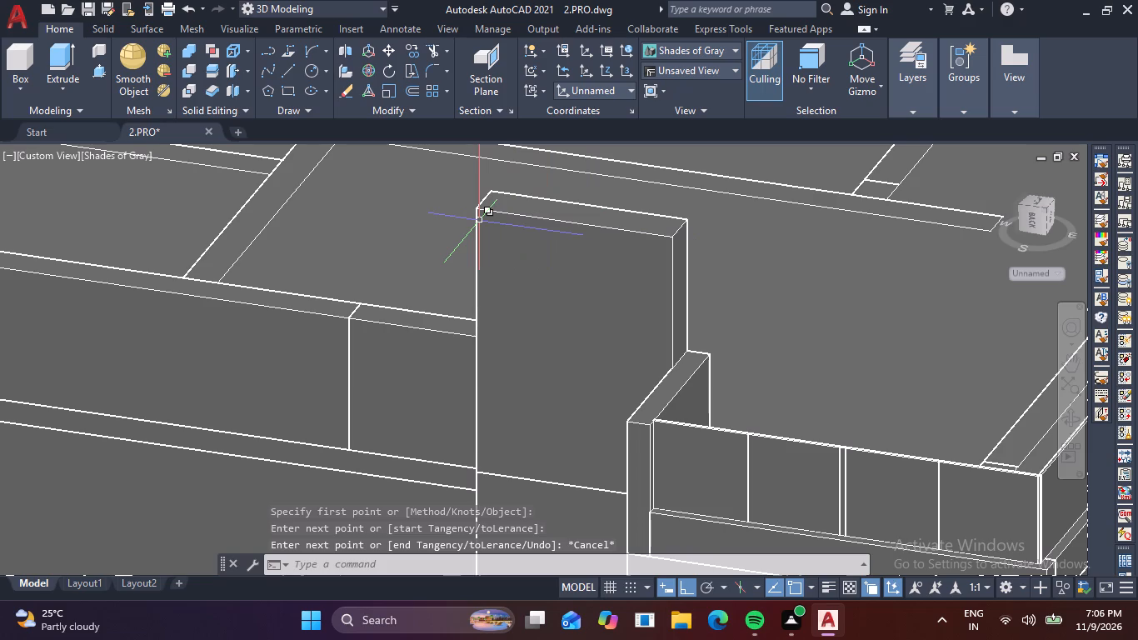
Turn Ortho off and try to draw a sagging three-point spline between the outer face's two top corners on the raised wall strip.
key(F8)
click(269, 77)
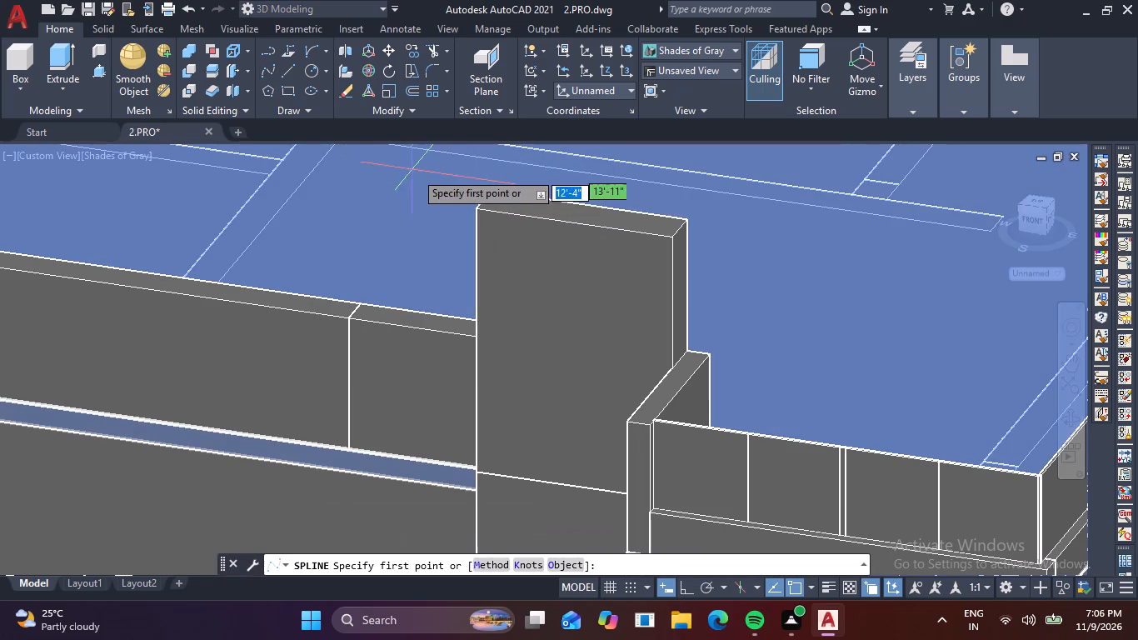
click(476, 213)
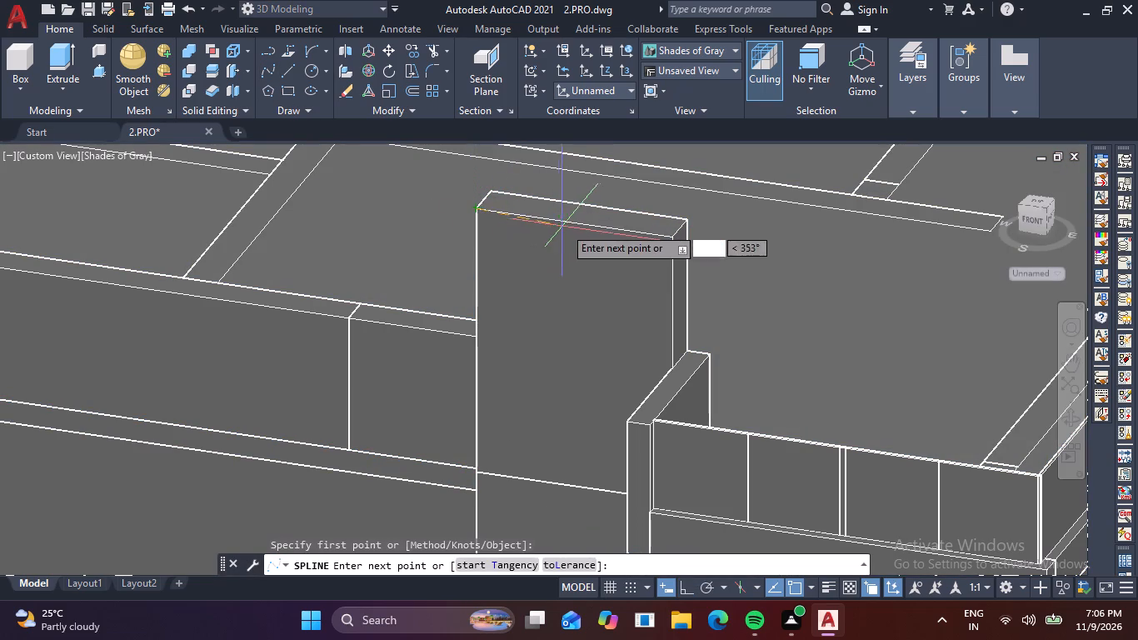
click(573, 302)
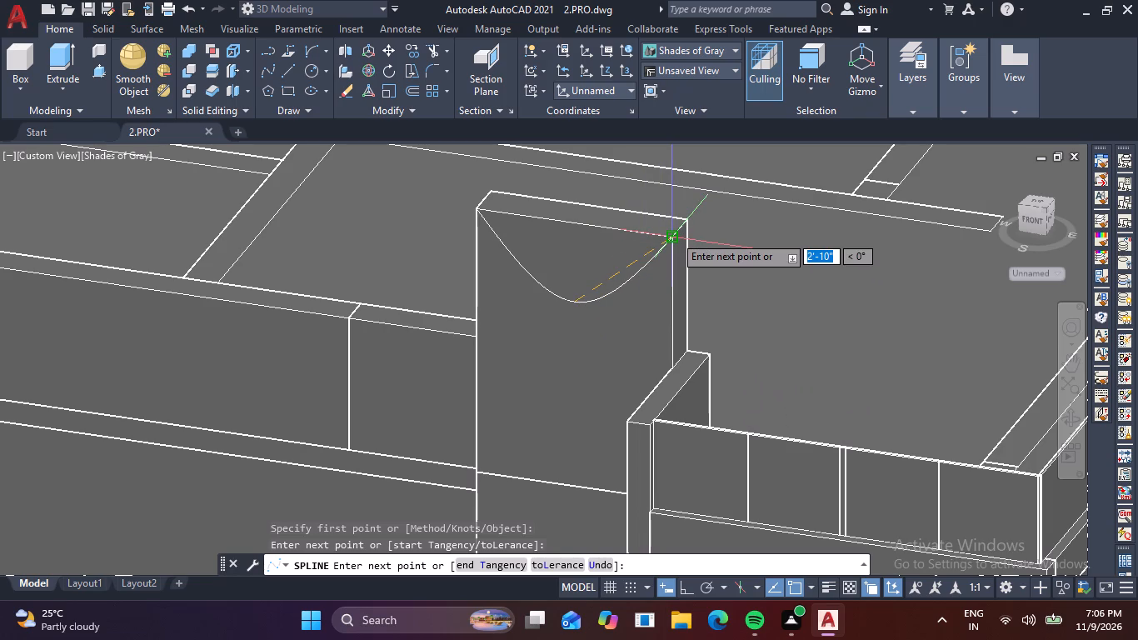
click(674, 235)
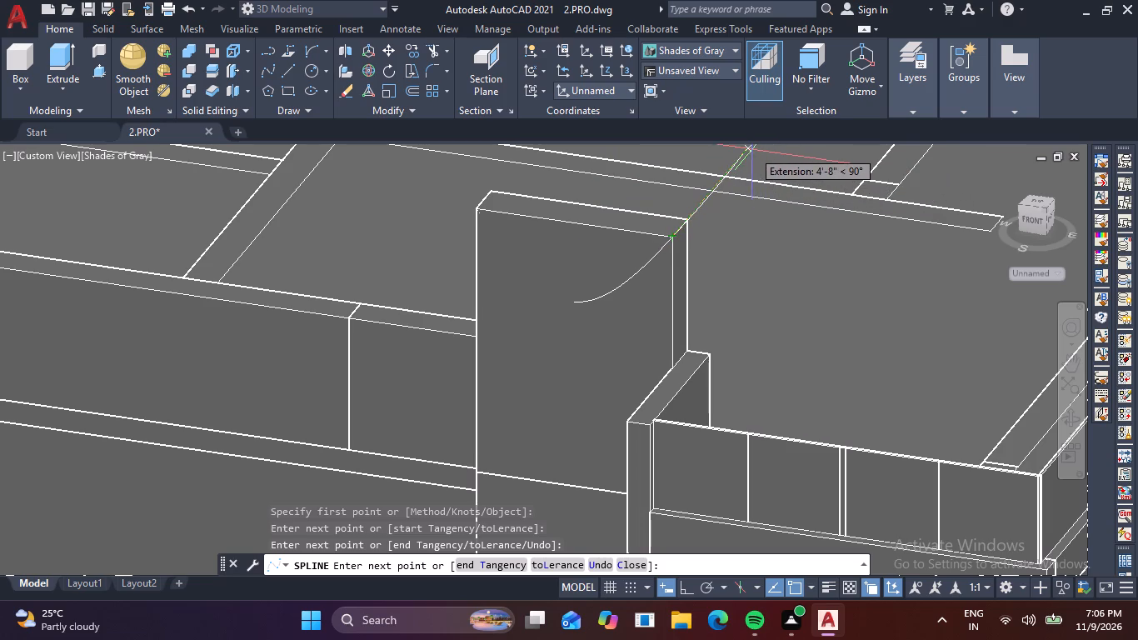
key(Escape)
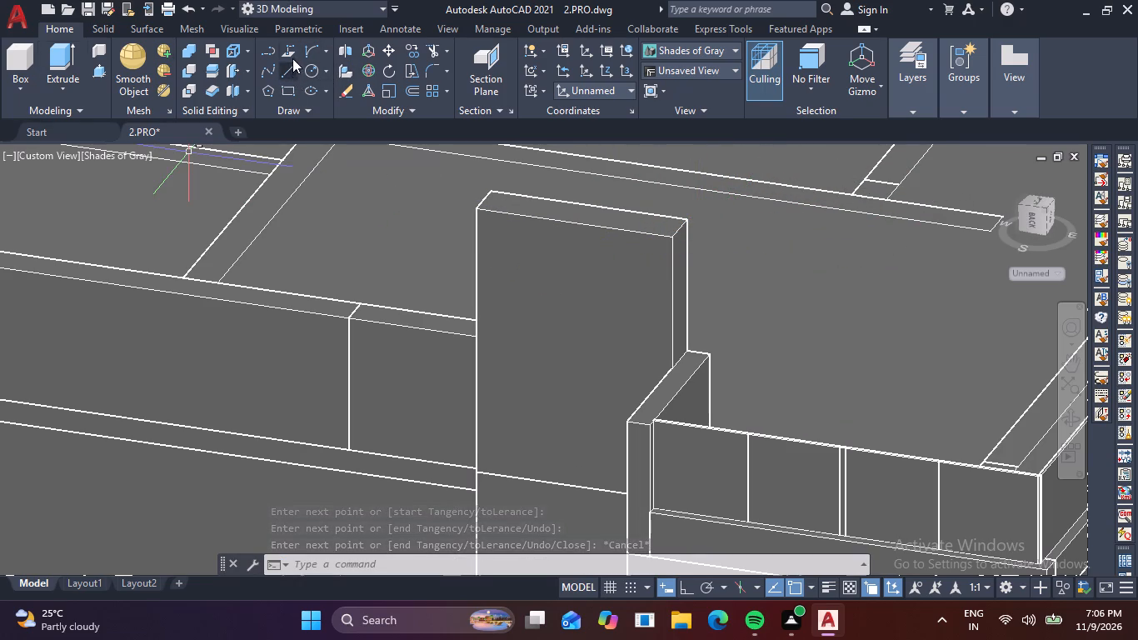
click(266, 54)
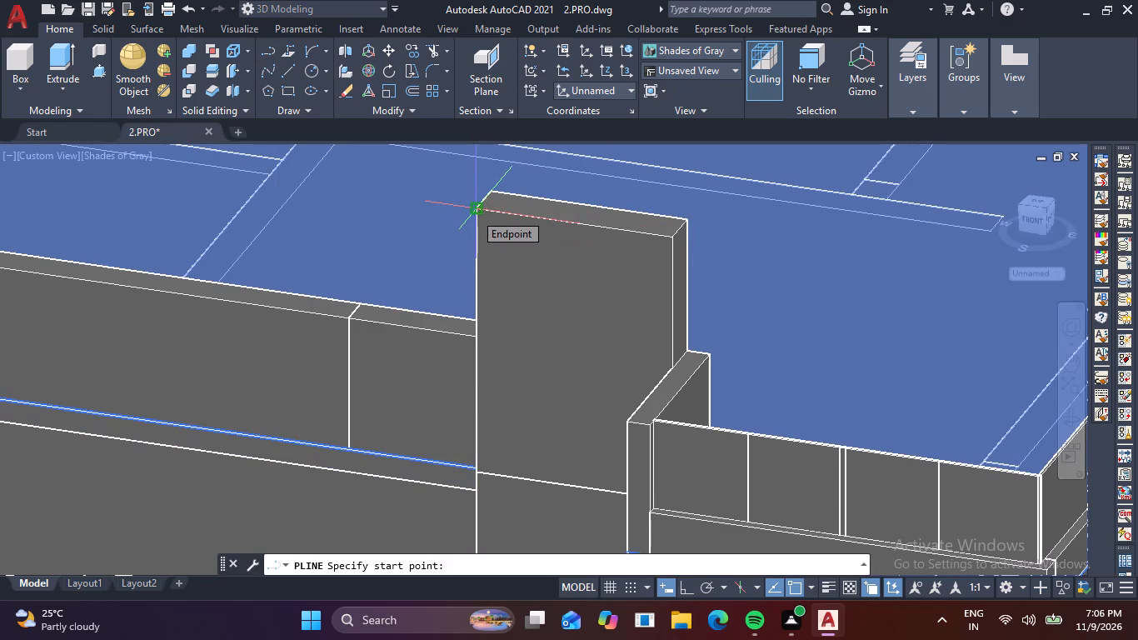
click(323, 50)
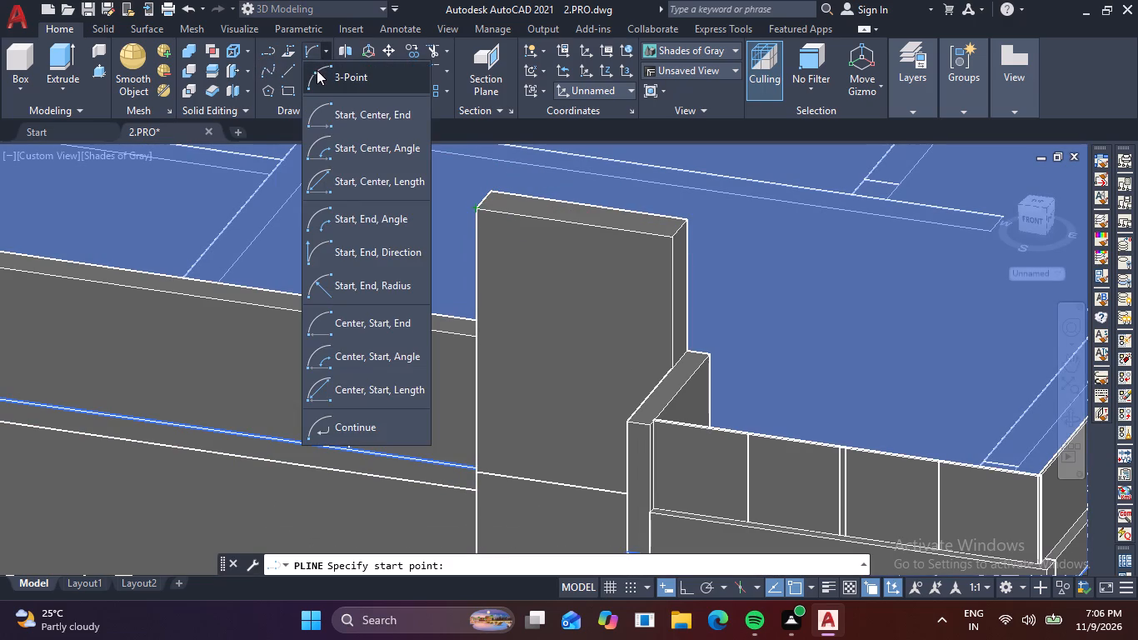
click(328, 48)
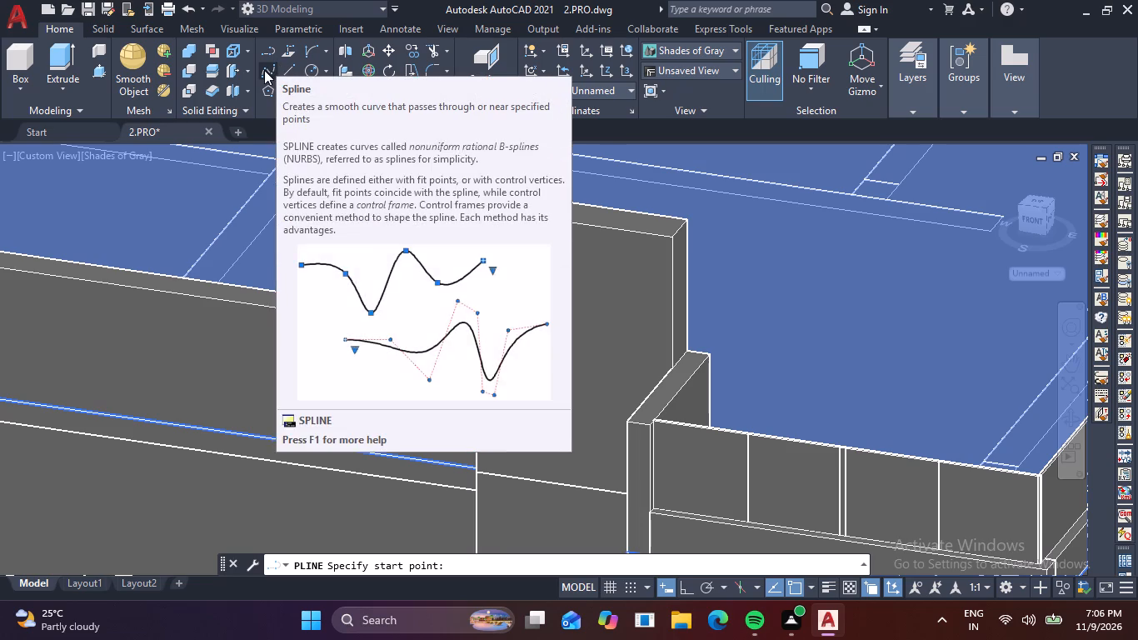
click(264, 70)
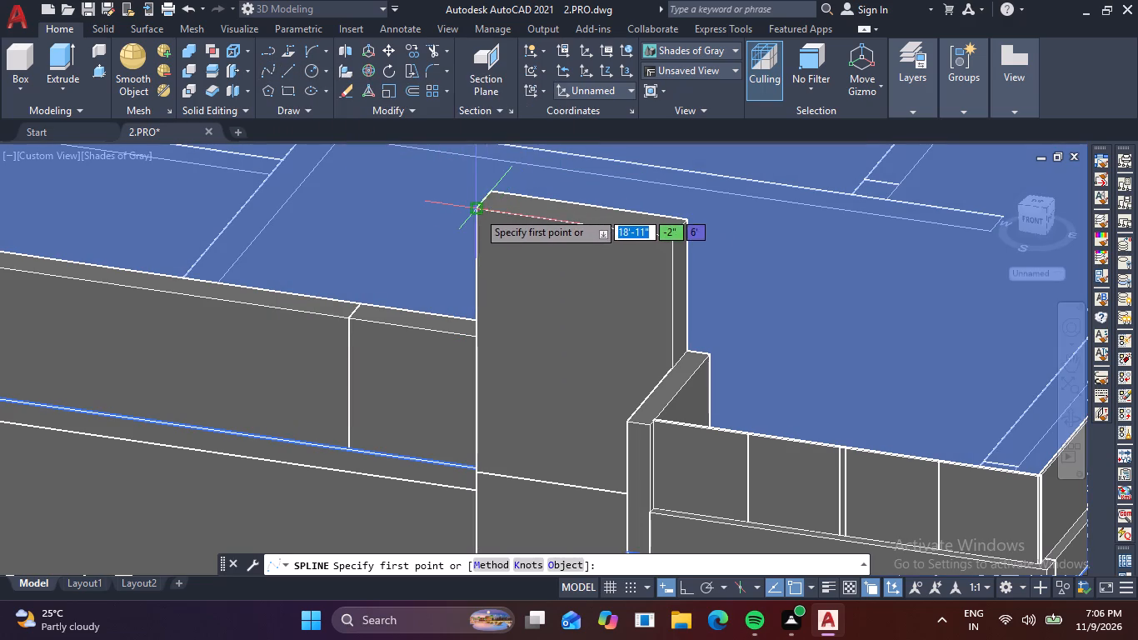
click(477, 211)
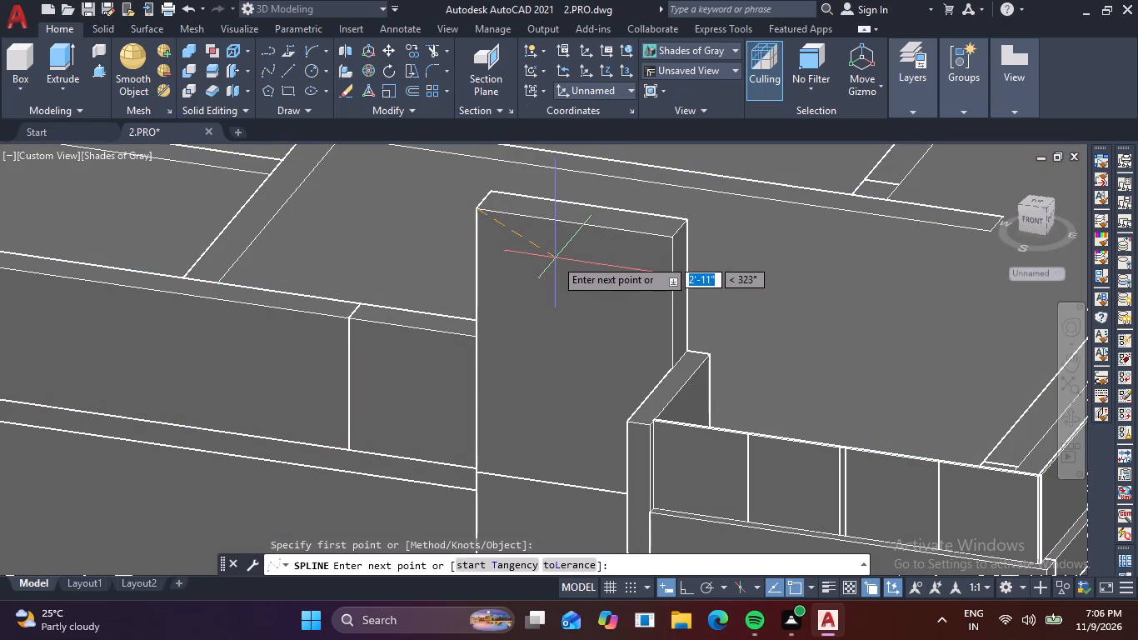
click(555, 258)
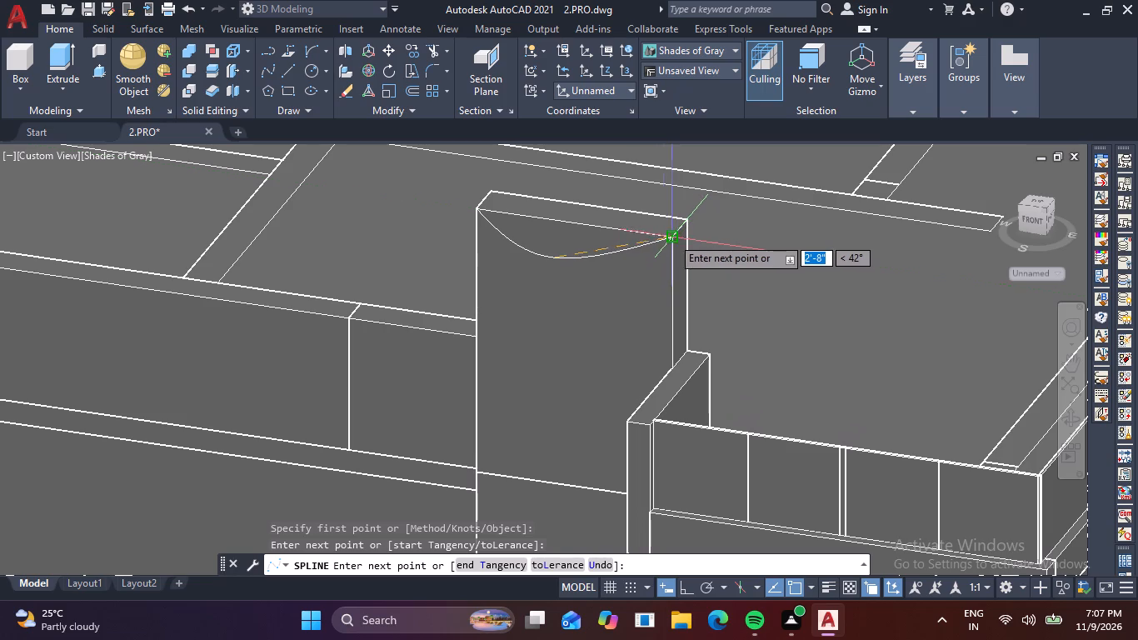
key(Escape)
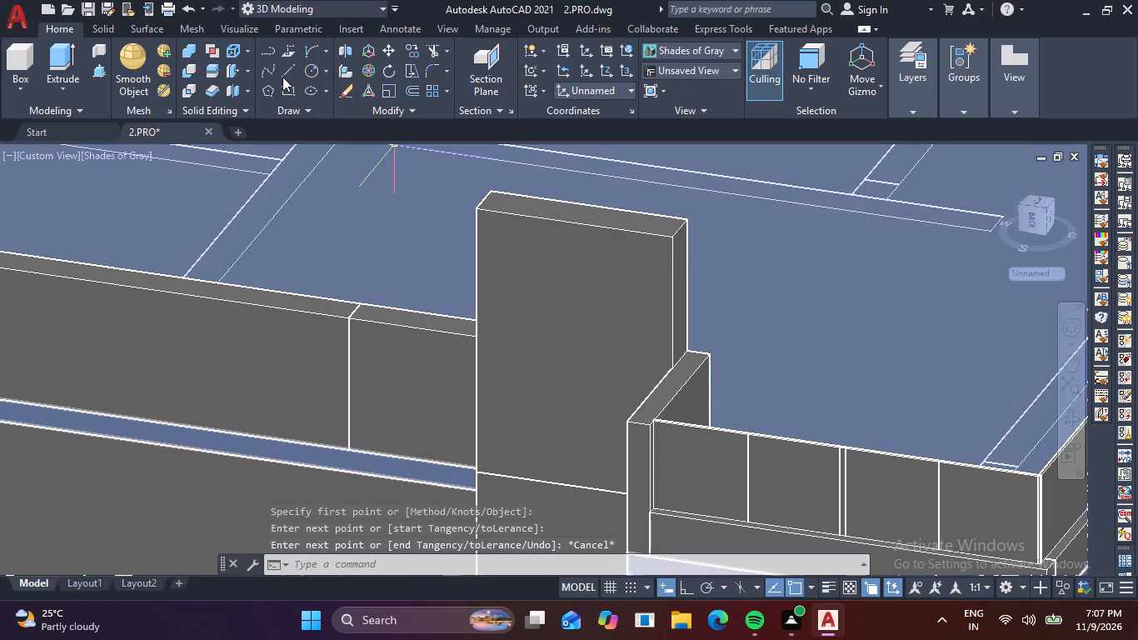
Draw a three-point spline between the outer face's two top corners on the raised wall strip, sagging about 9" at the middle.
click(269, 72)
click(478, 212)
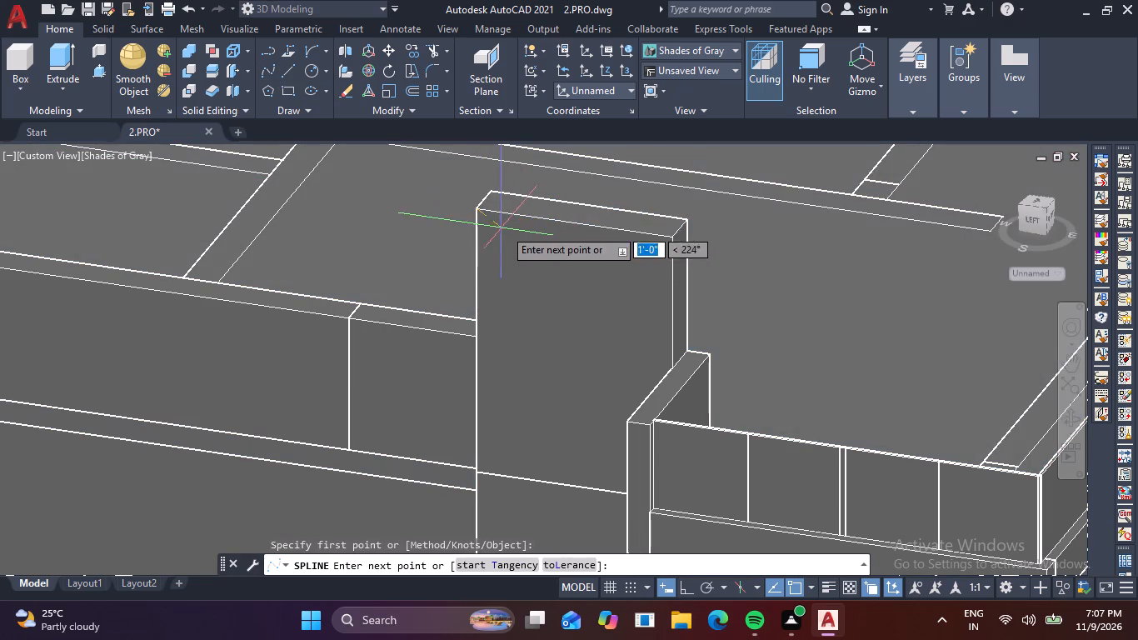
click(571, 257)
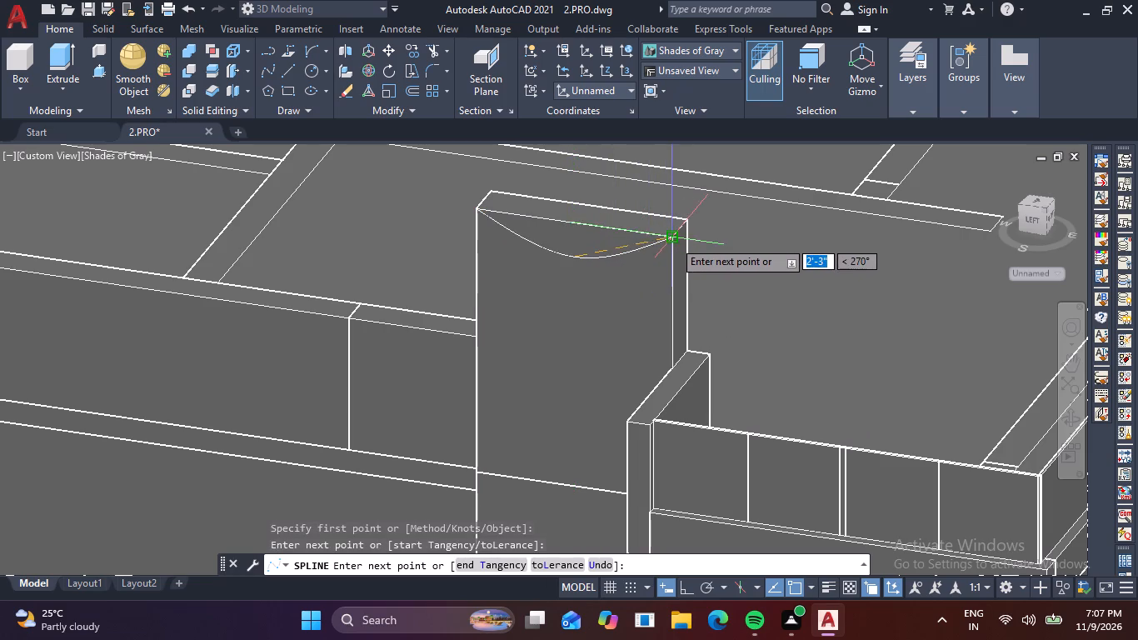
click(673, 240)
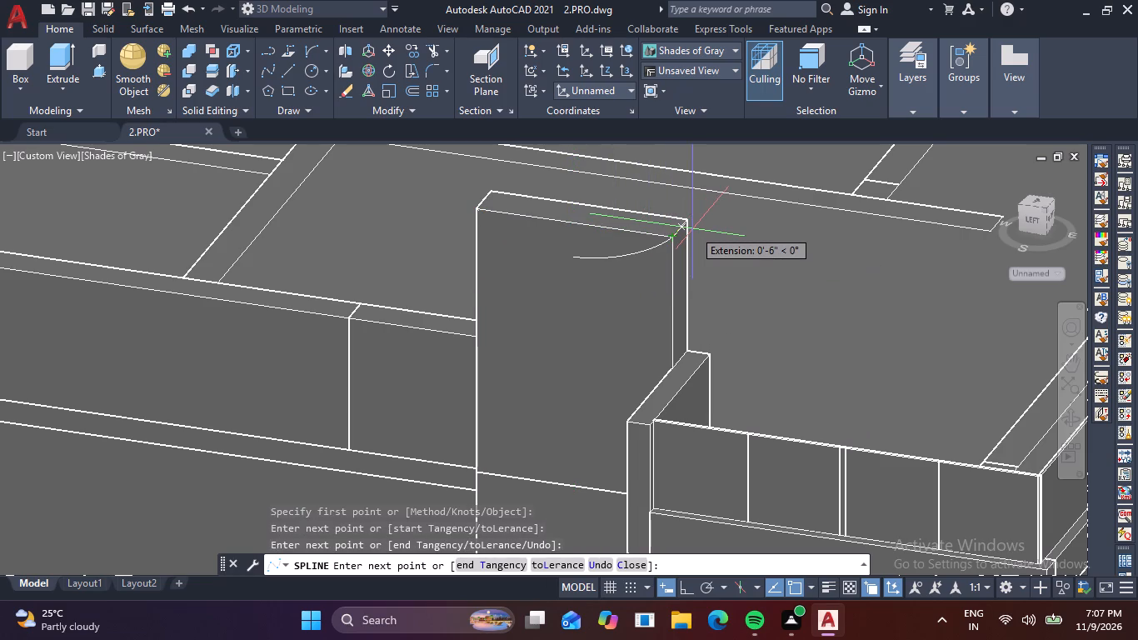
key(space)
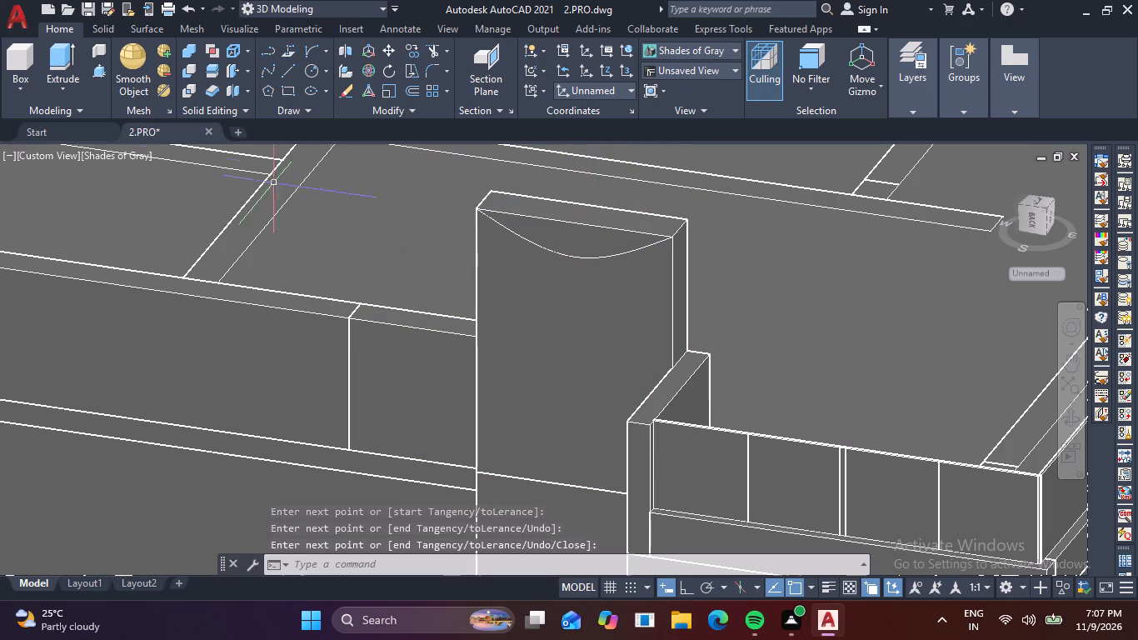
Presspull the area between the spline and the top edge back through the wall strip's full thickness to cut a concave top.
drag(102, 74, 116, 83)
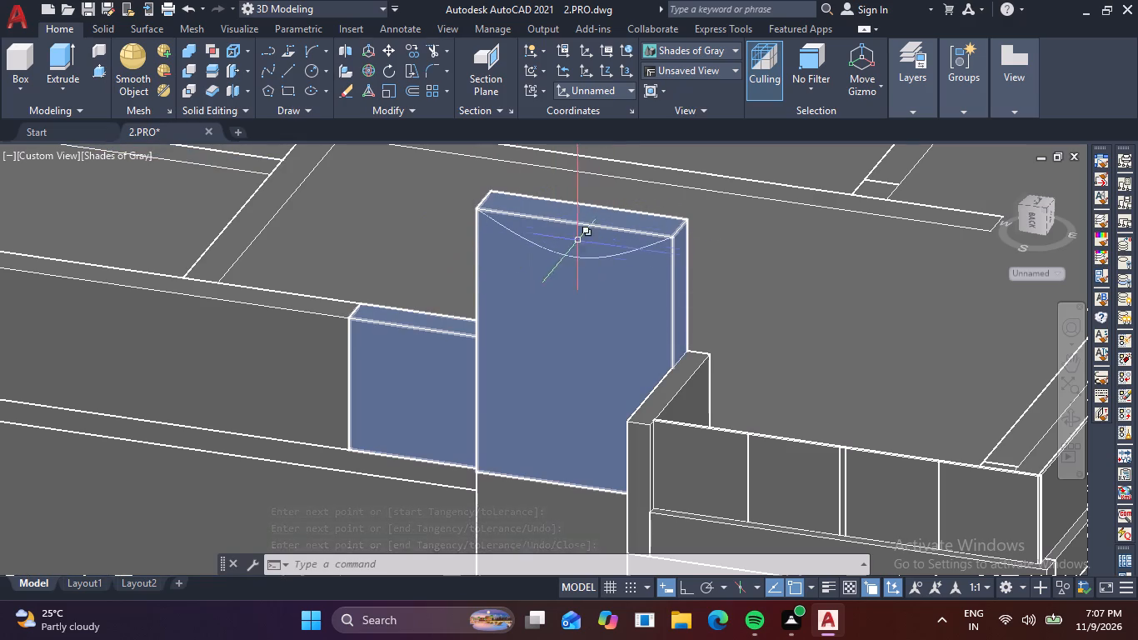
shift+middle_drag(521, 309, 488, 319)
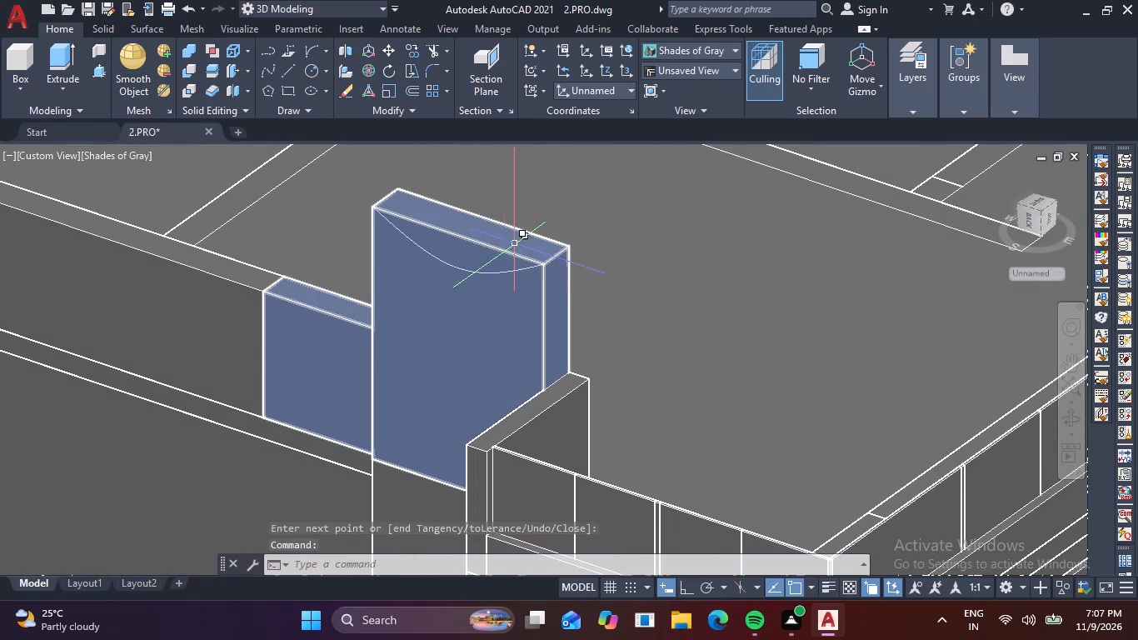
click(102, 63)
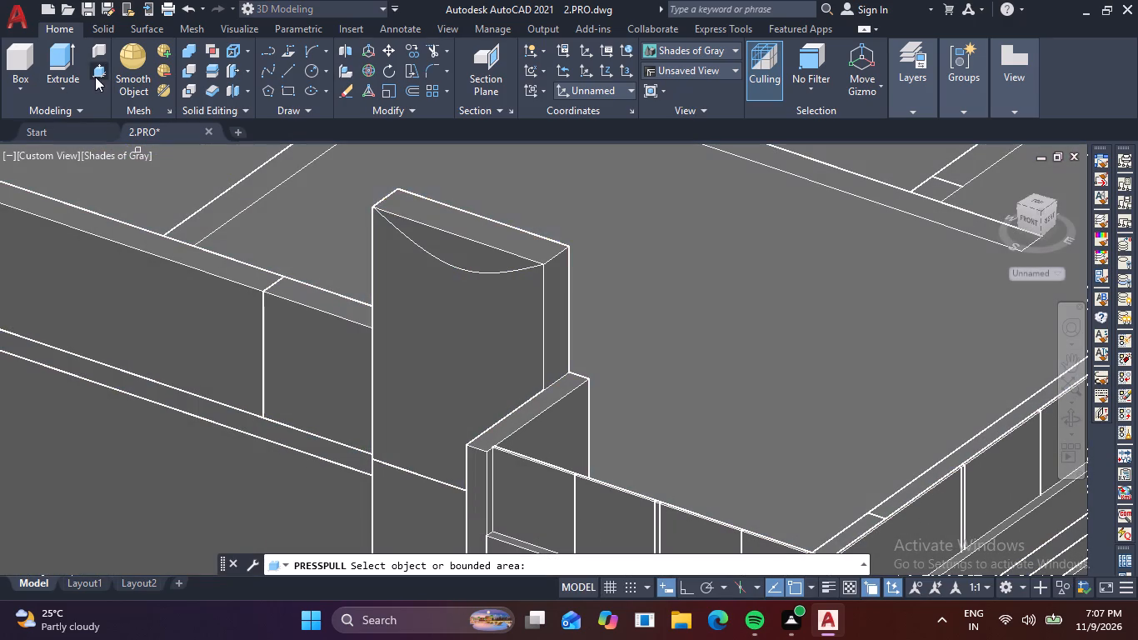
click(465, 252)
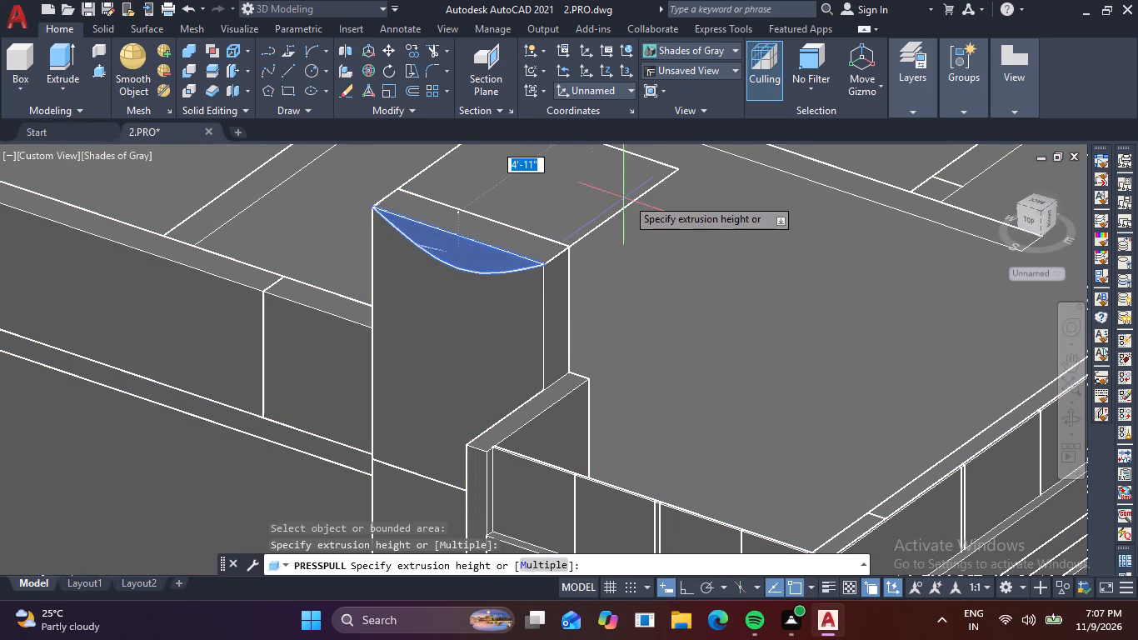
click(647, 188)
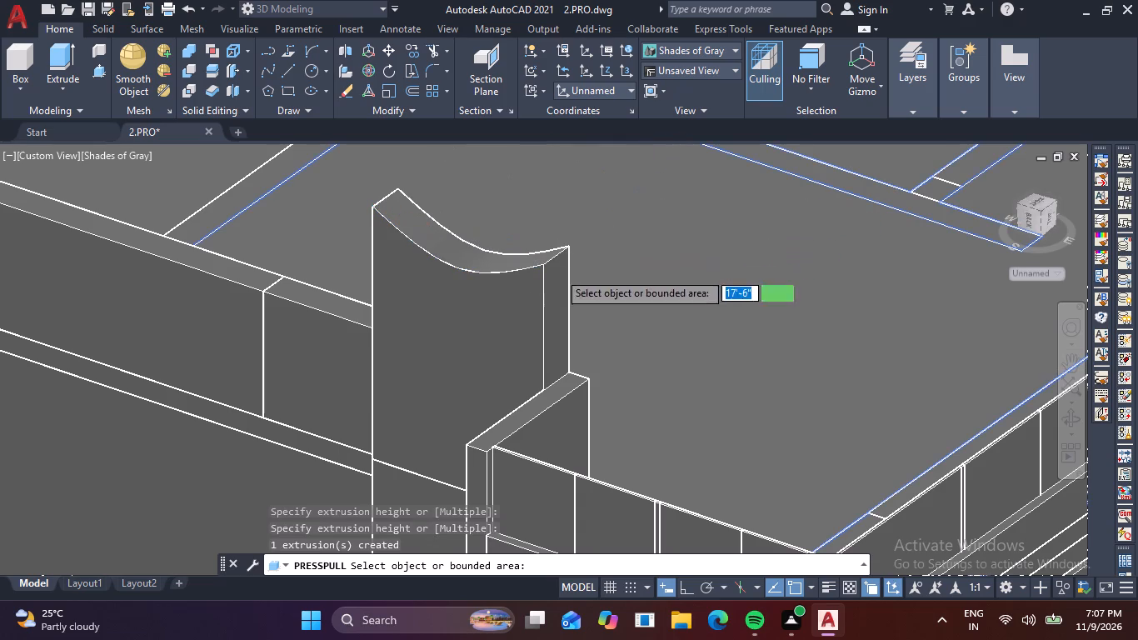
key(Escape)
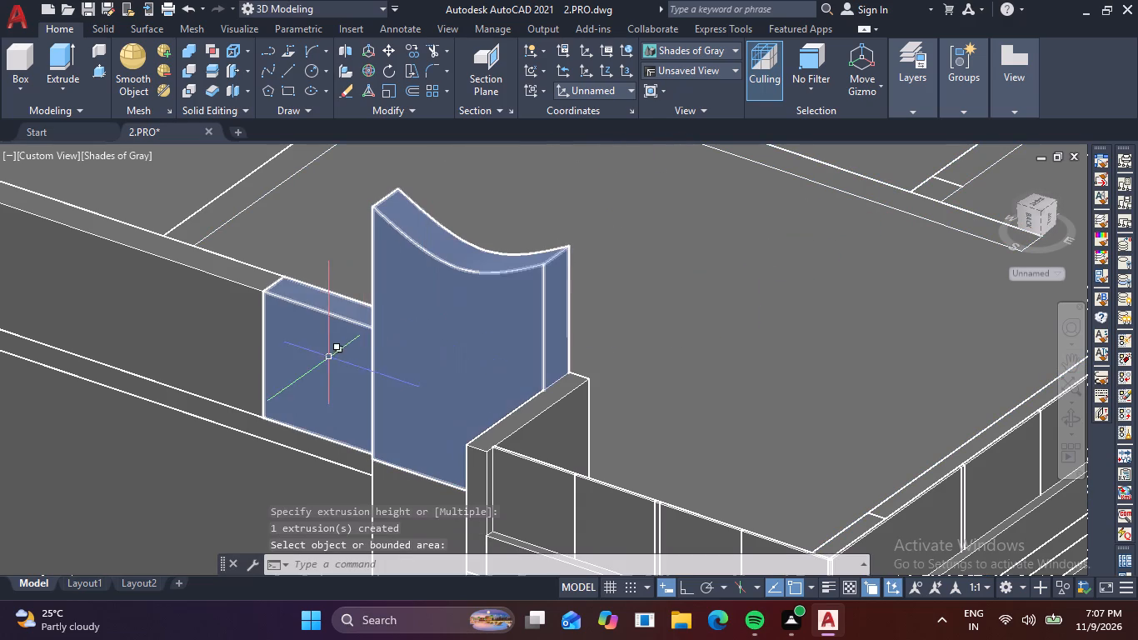
Undo the concave cut, the spline attempts and the 2' raise of the wall strip's top.
shift+middle_drag(337, 364, 439, 304)
scroll(461, 304, down, 1)
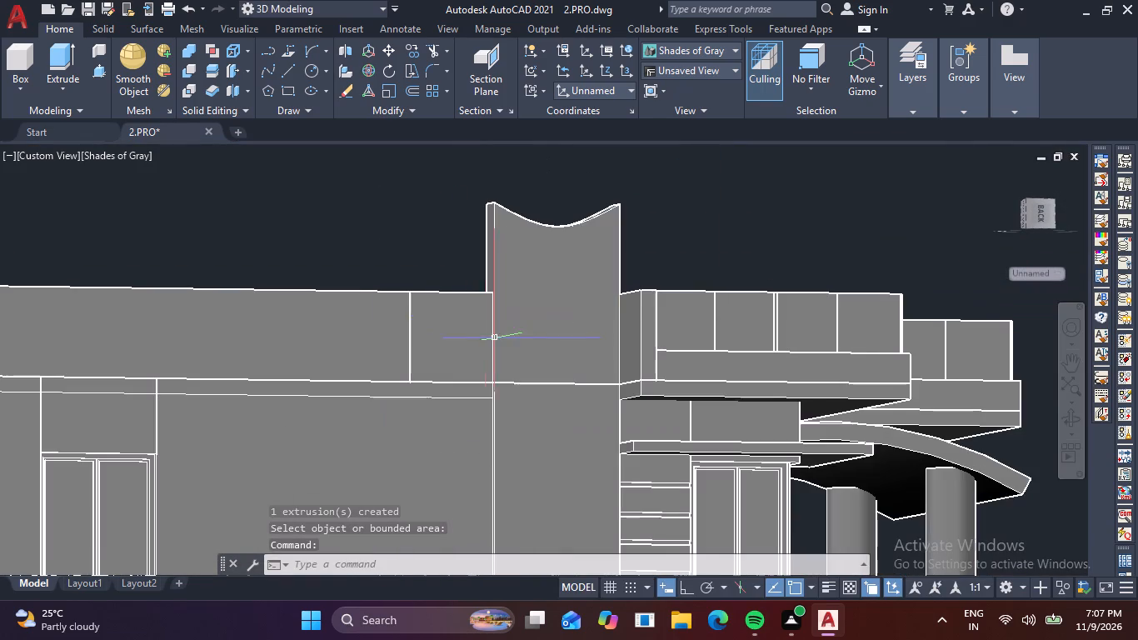
scroll(508, 339, down, 1)
middle_drag(514, 378, 410, 407)
shift+middle_drag(417, 399, 360, 423)
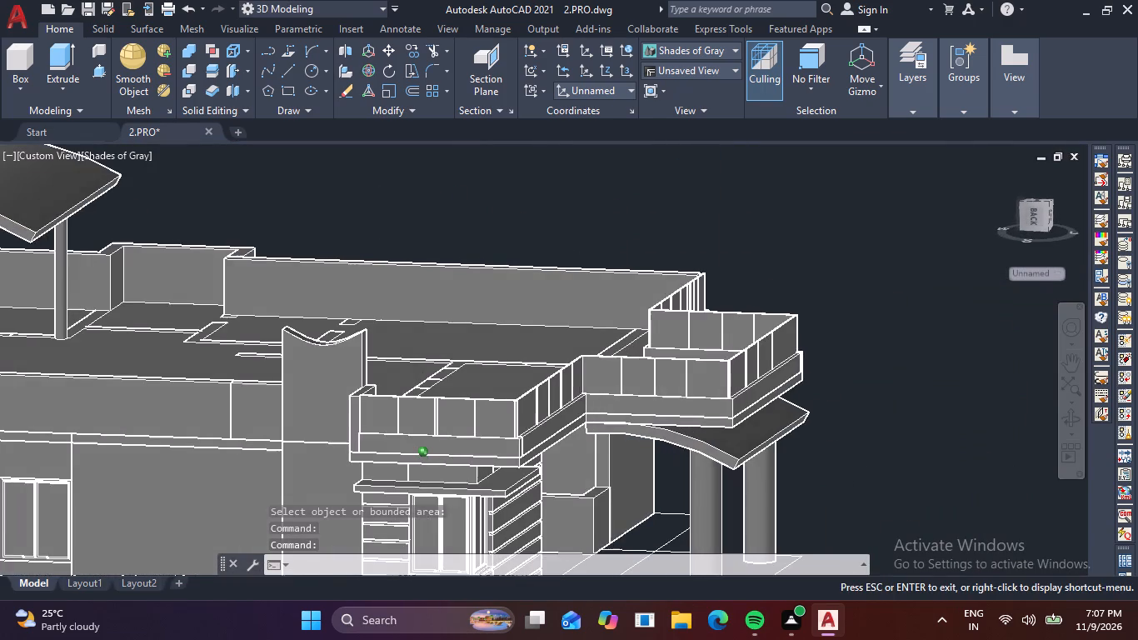
shift+middle_drag(360, 423, 358, 424)
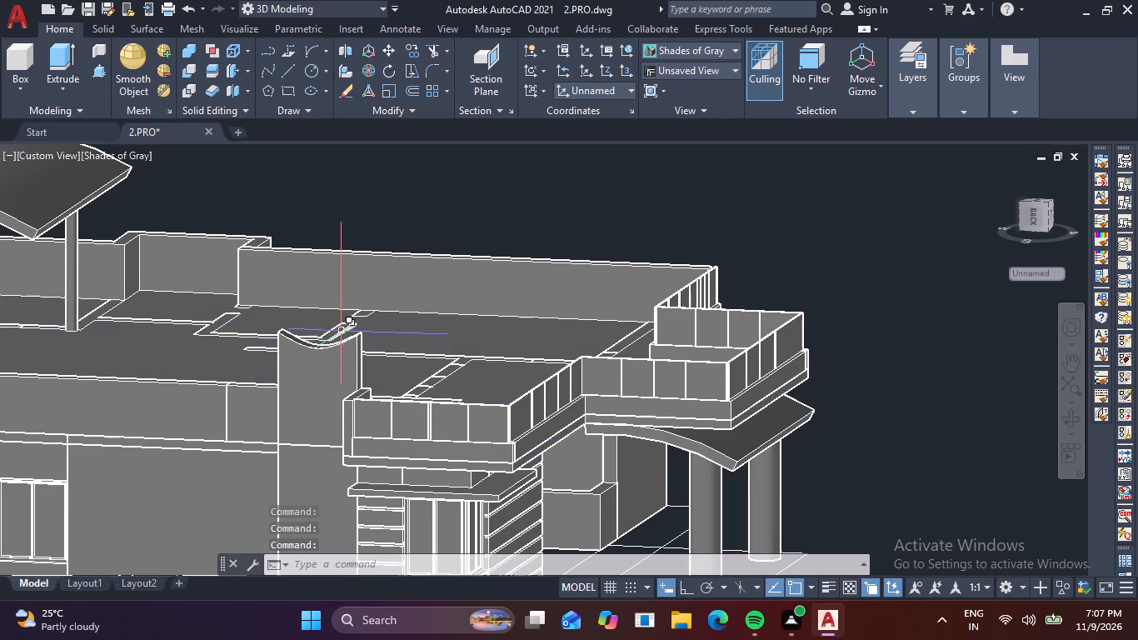
key(ctrl+z)
key(ctrl+z)
key(ctrl+z)
key(ctrl+z)
key(ctrl+z)
key(ctrl+z)
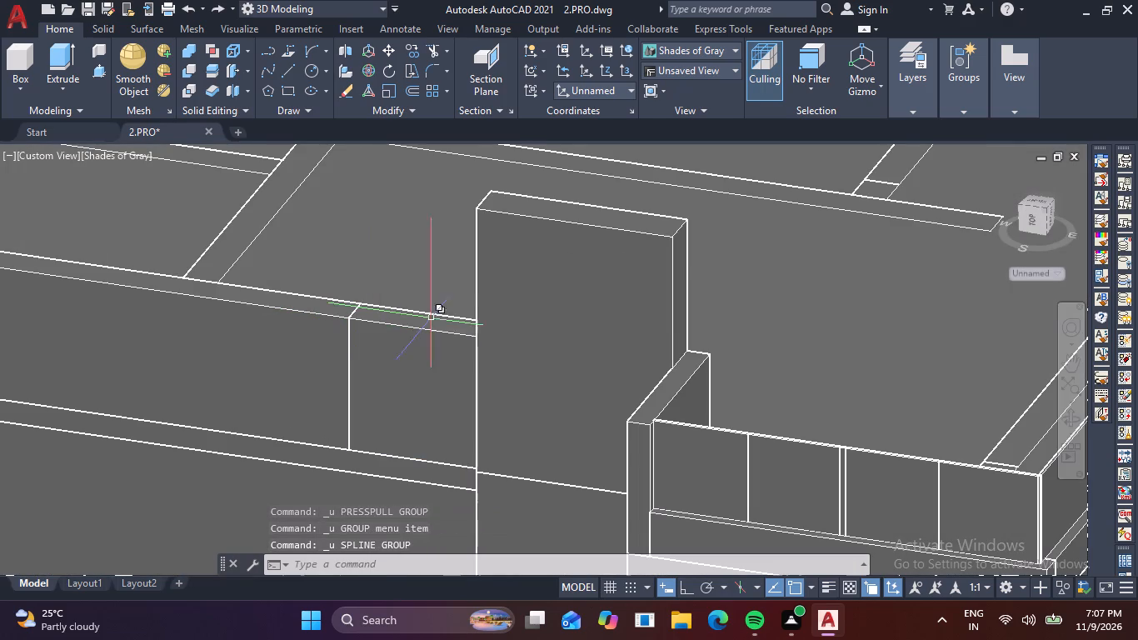
key(ctrl+z)
key(ctrl+z)
key(ctrl+z)
key(ctrl+z)
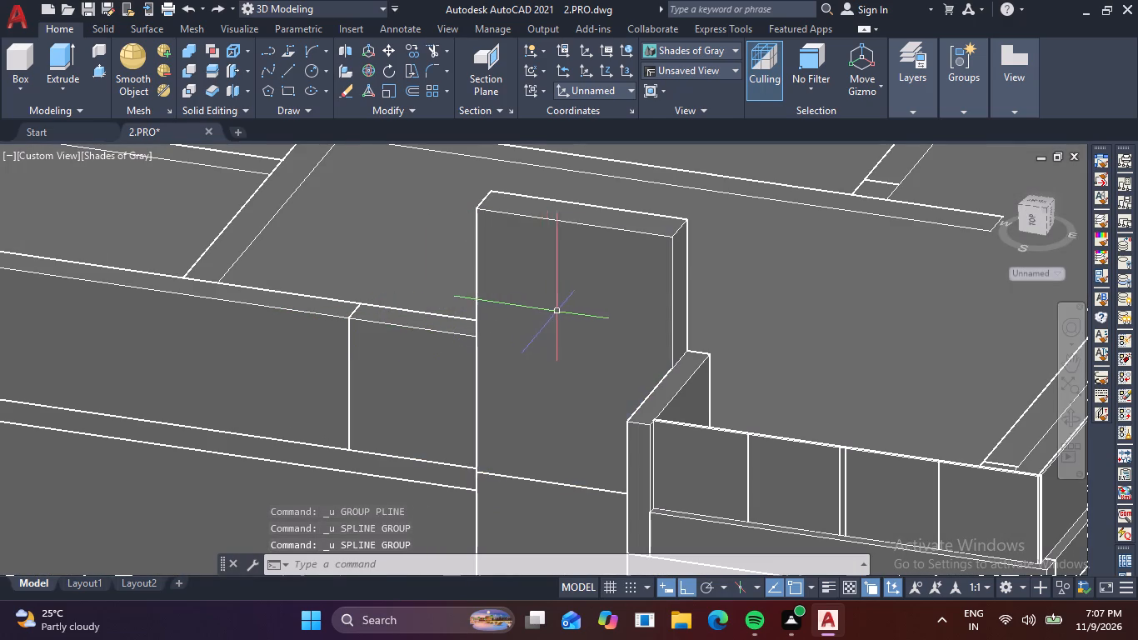
key(ctrl+z)
key(ctrl+z)
key(ctrl+z)
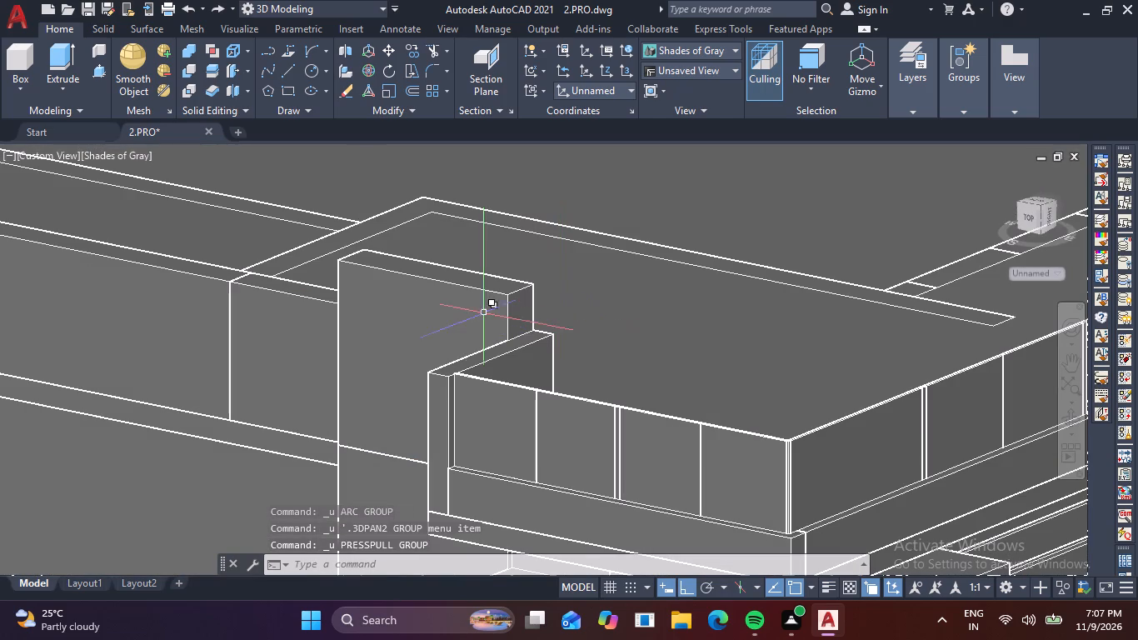
Presspull the top face of the projecting wall strip upward by 1'.
click(100, 70)
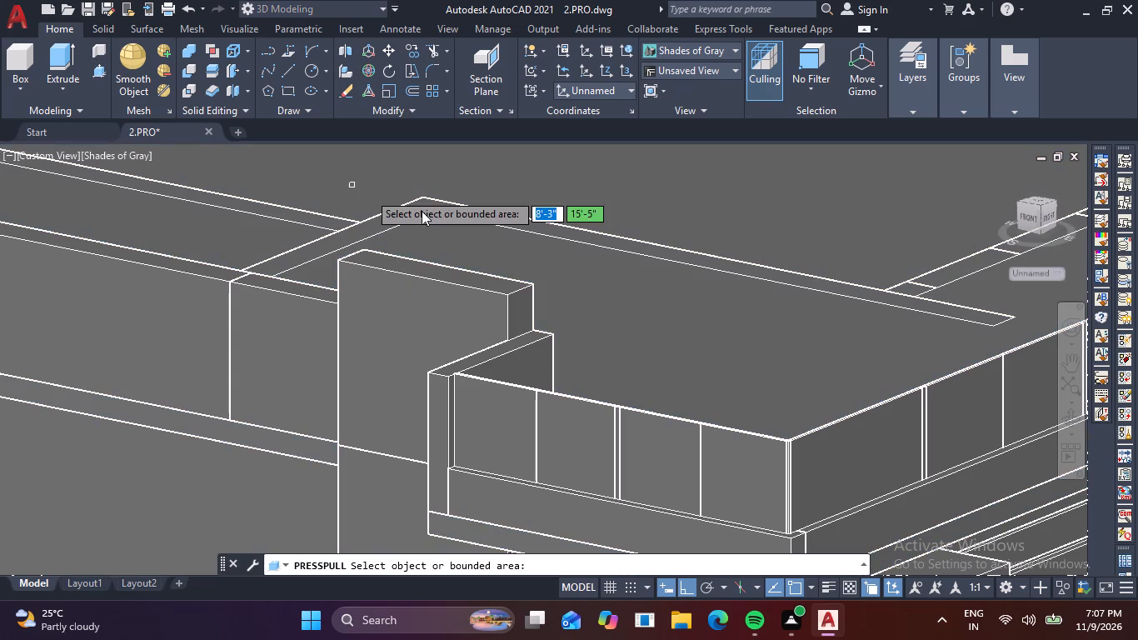
click(494, 286)
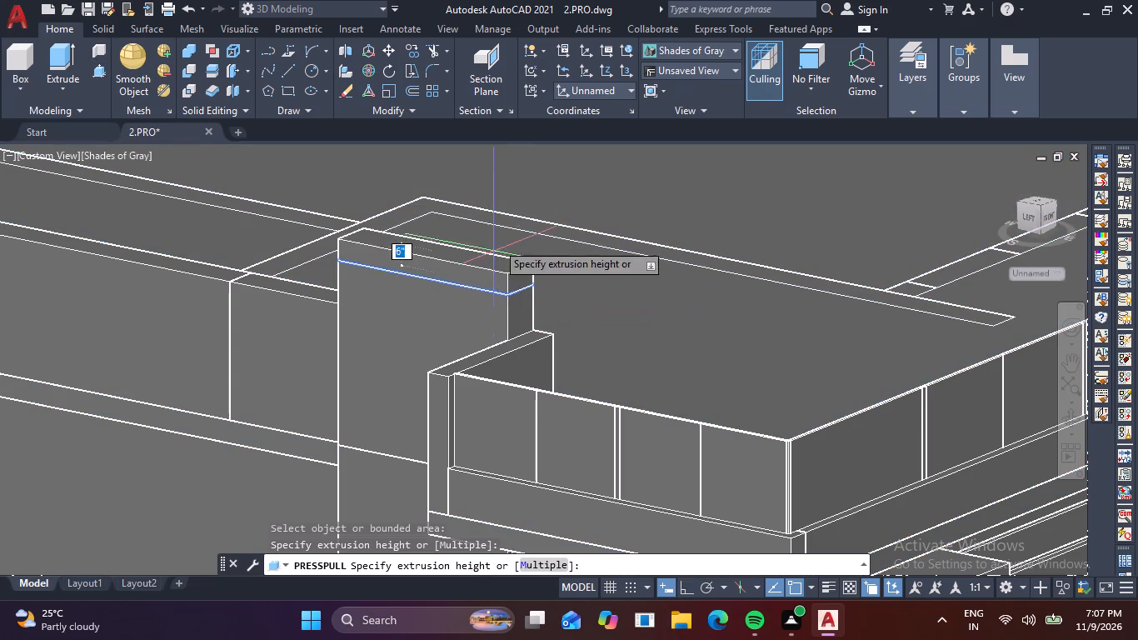
key(1)
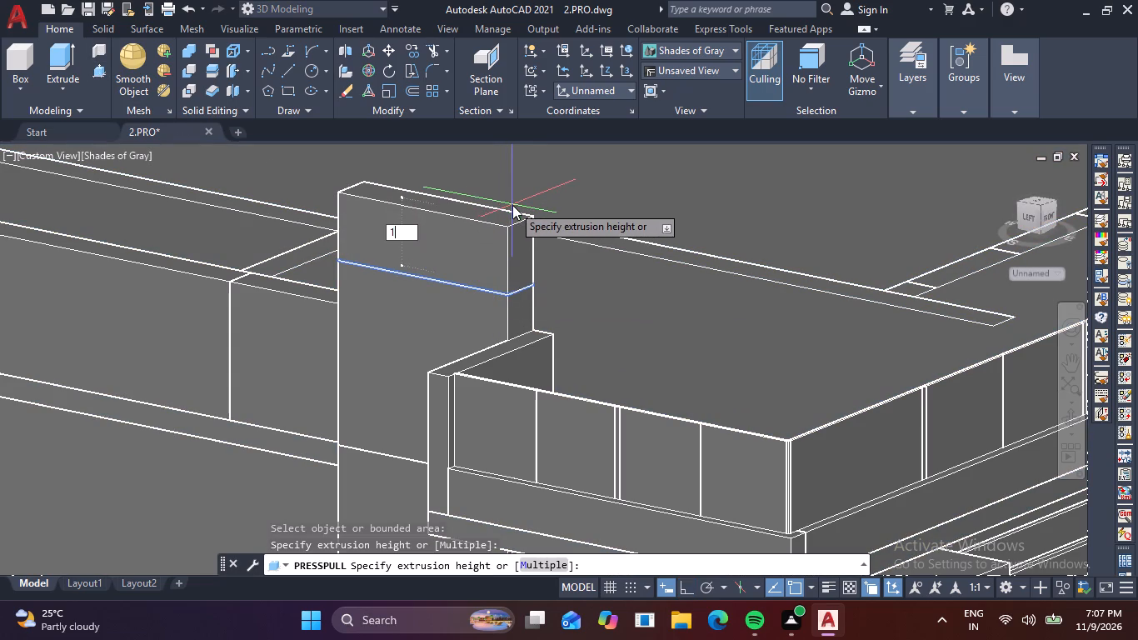
key(apostrophe)
key(Return)
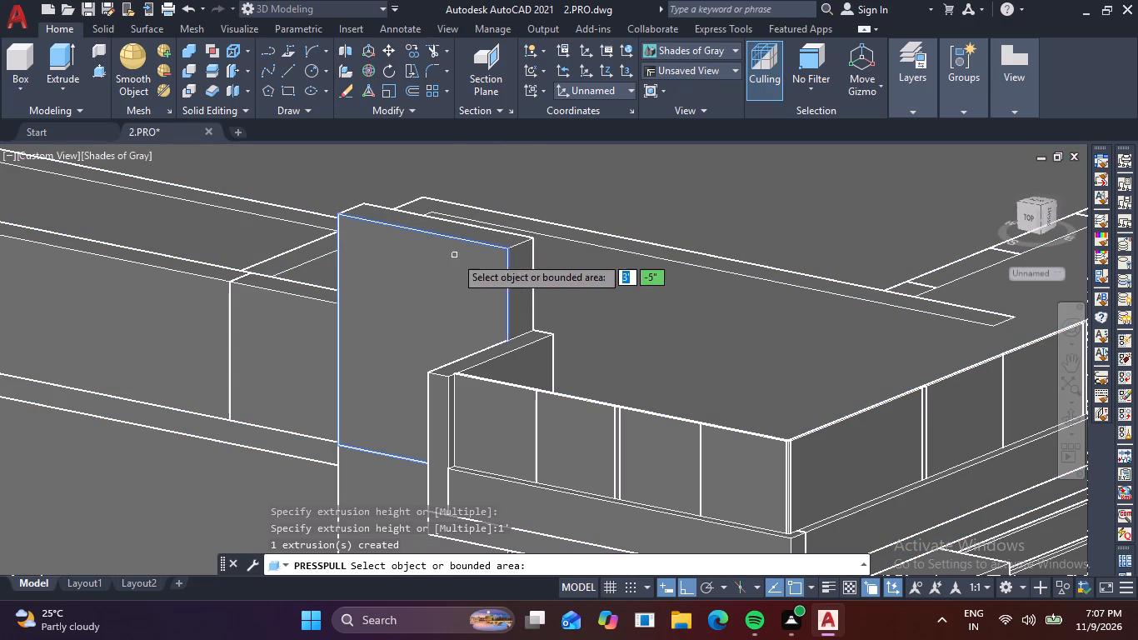
key(Escape)
key(Escape)
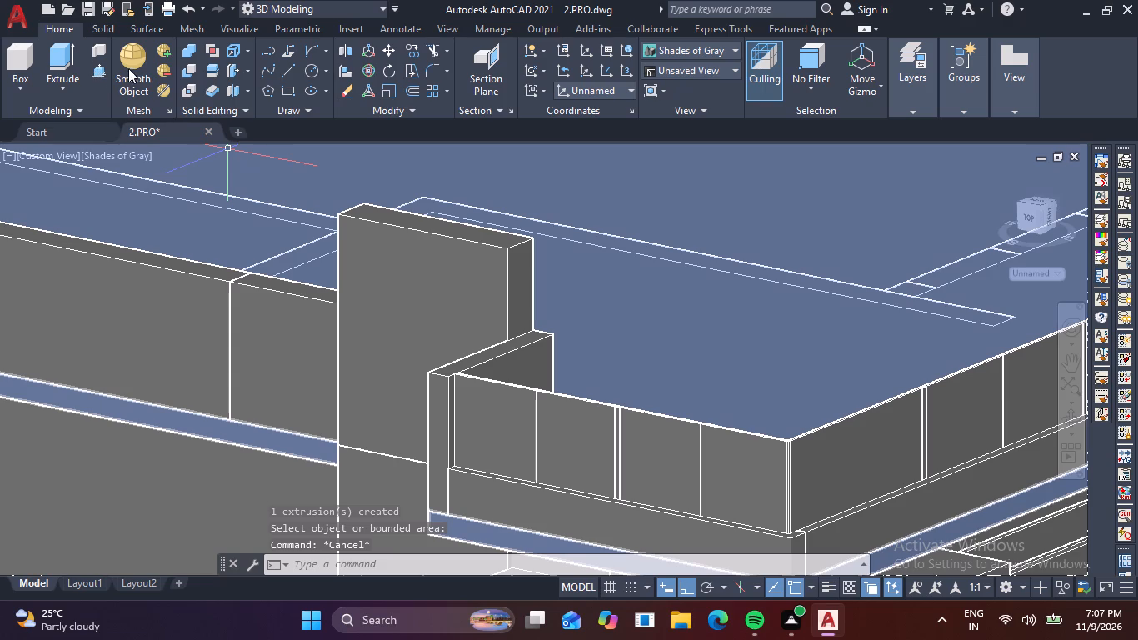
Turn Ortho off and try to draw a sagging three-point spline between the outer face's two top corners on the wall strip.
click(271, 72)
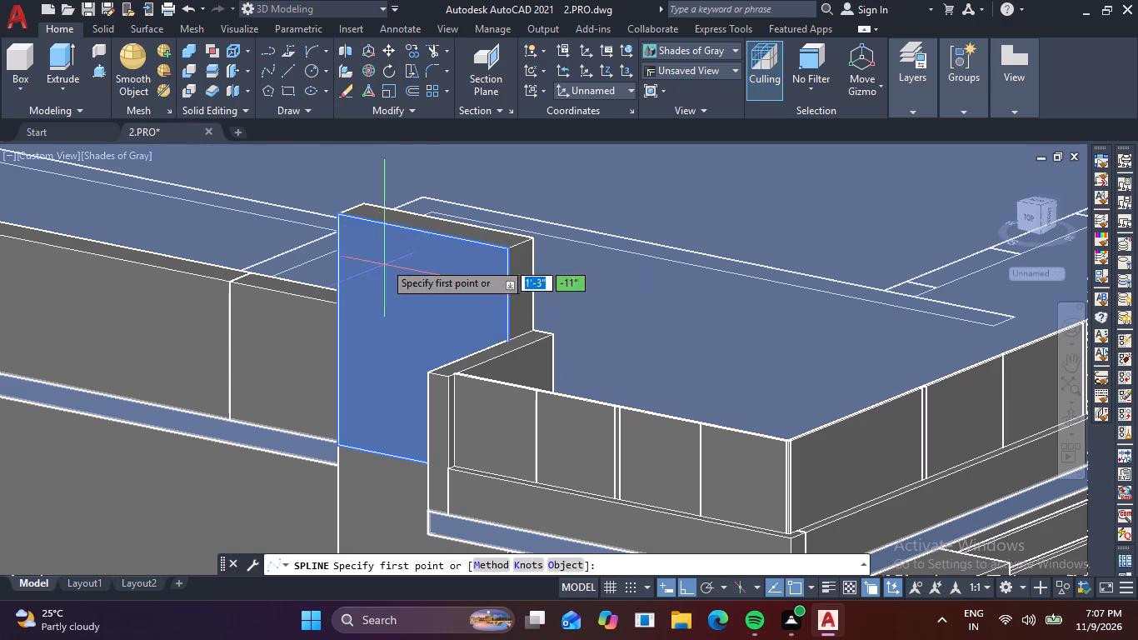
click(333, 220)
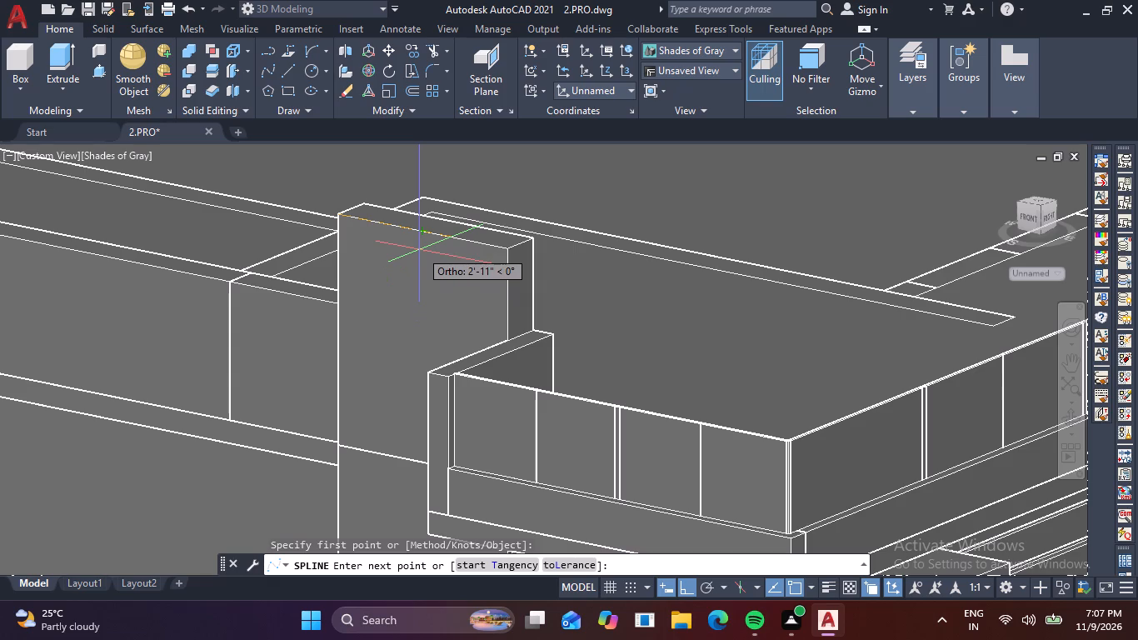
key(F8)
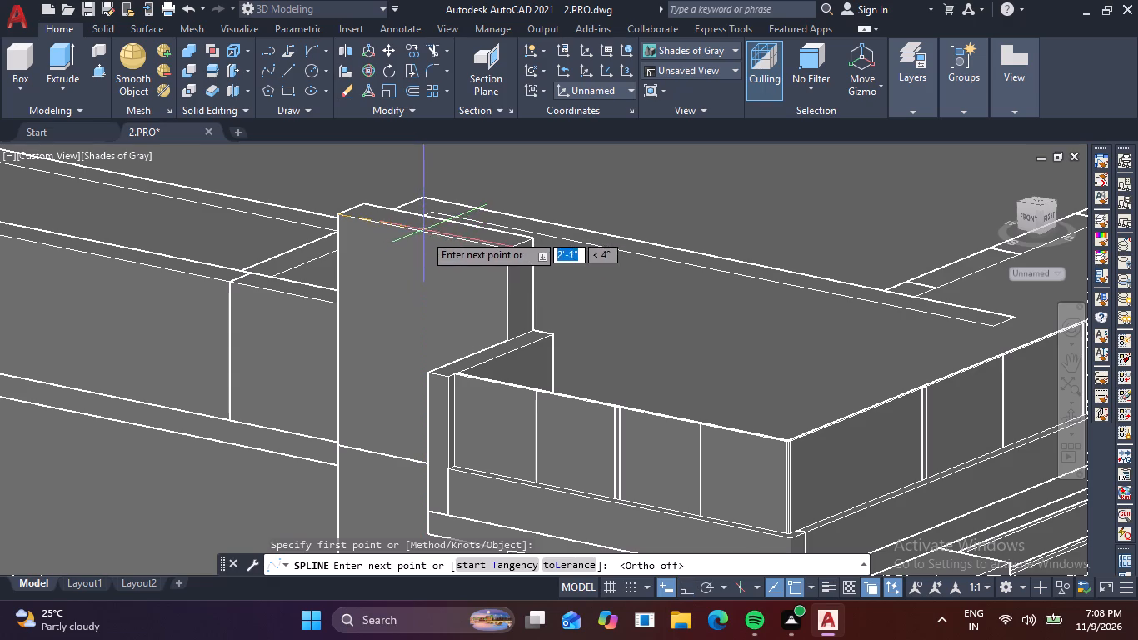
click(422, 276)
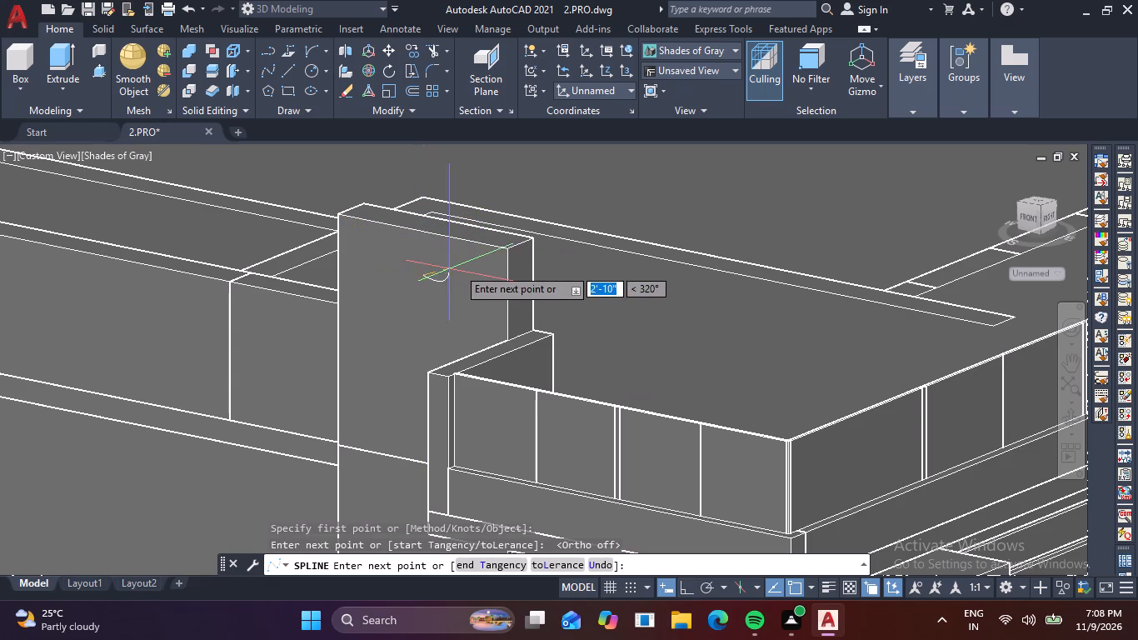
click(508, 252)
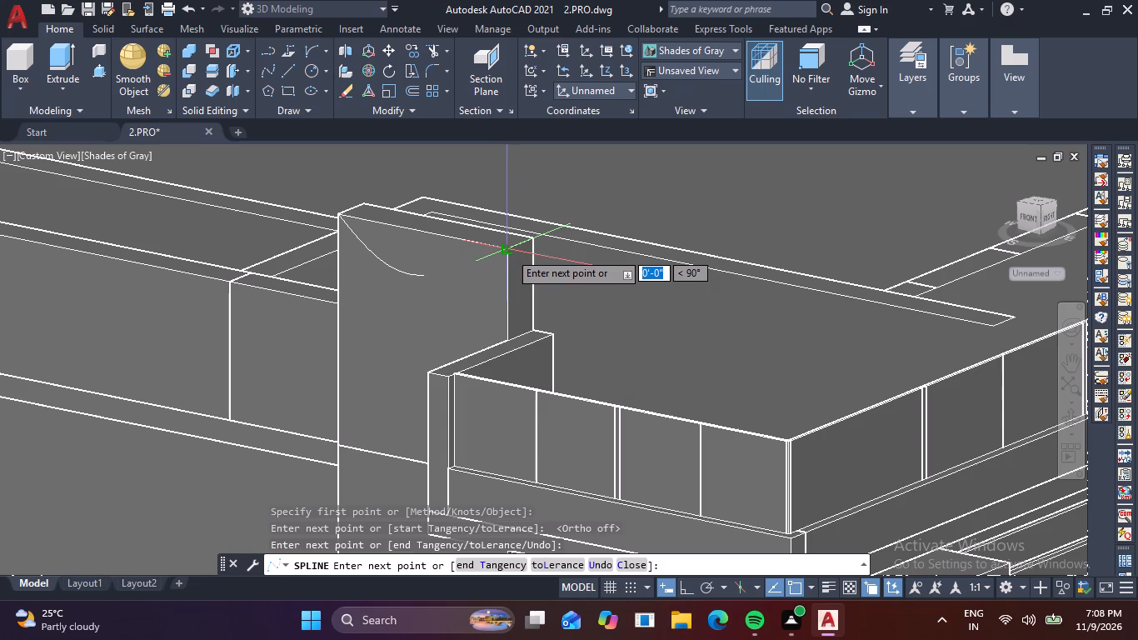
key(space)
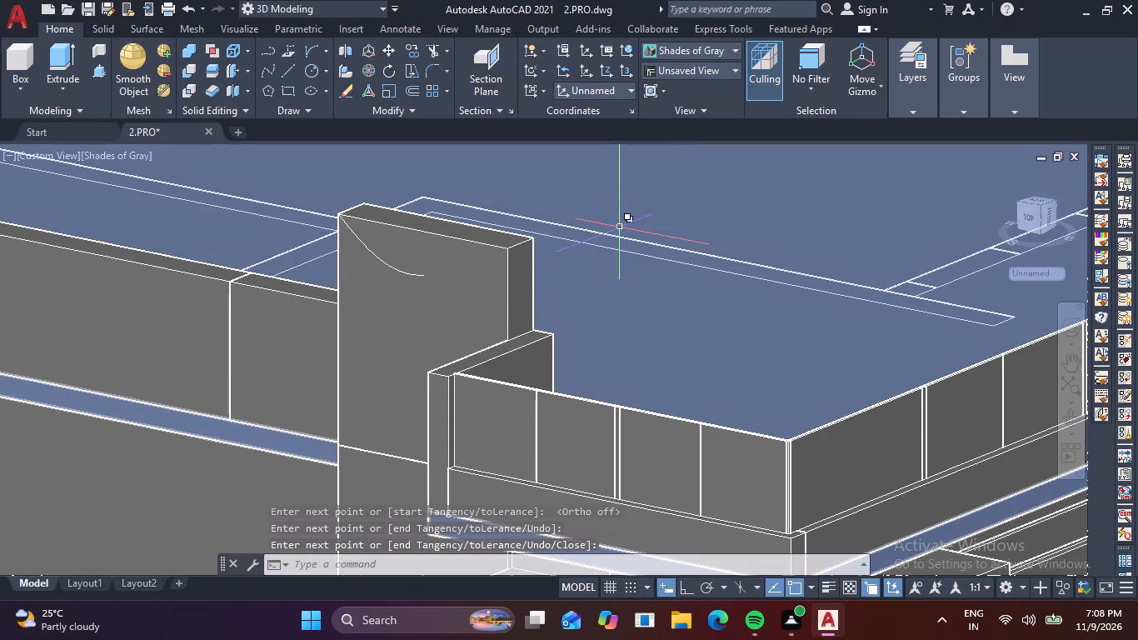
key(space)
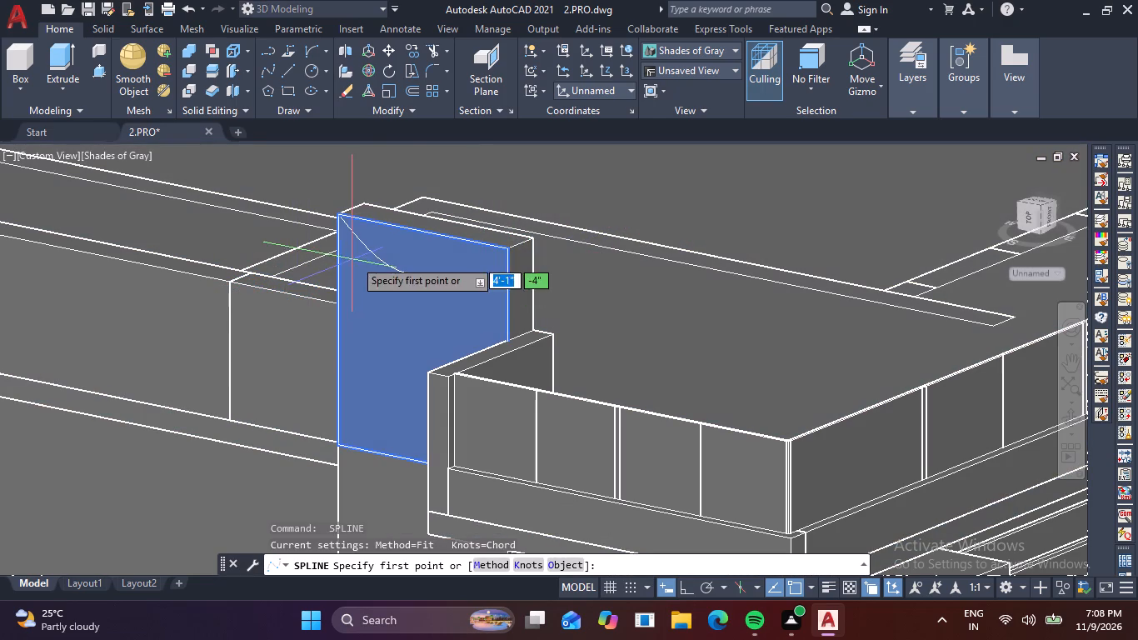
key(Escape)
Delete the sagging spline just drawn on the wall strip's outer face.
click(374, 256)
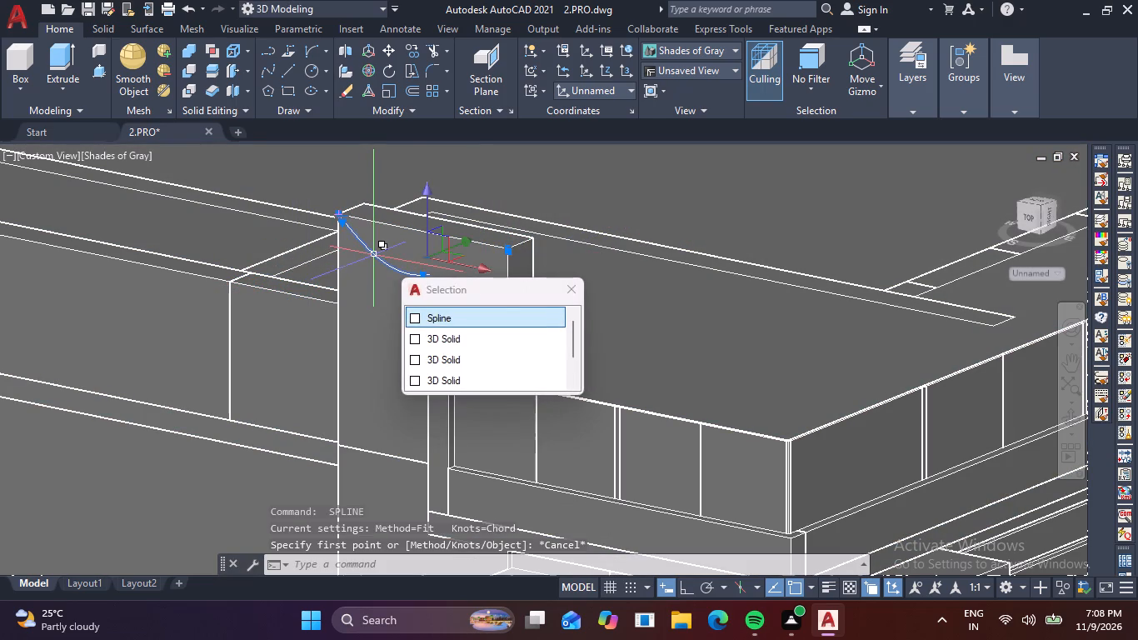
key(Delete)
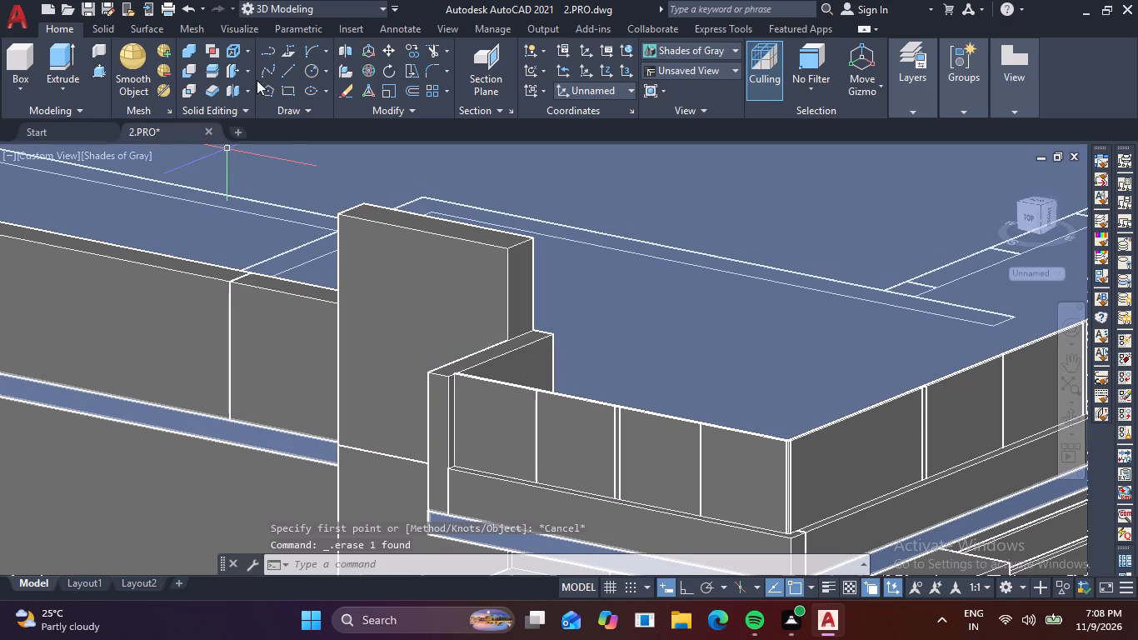
Draw a sagging three-point spline on the wall strip's outer face, from one top corner through a point below mid-edge to the other.
click(270, 72)
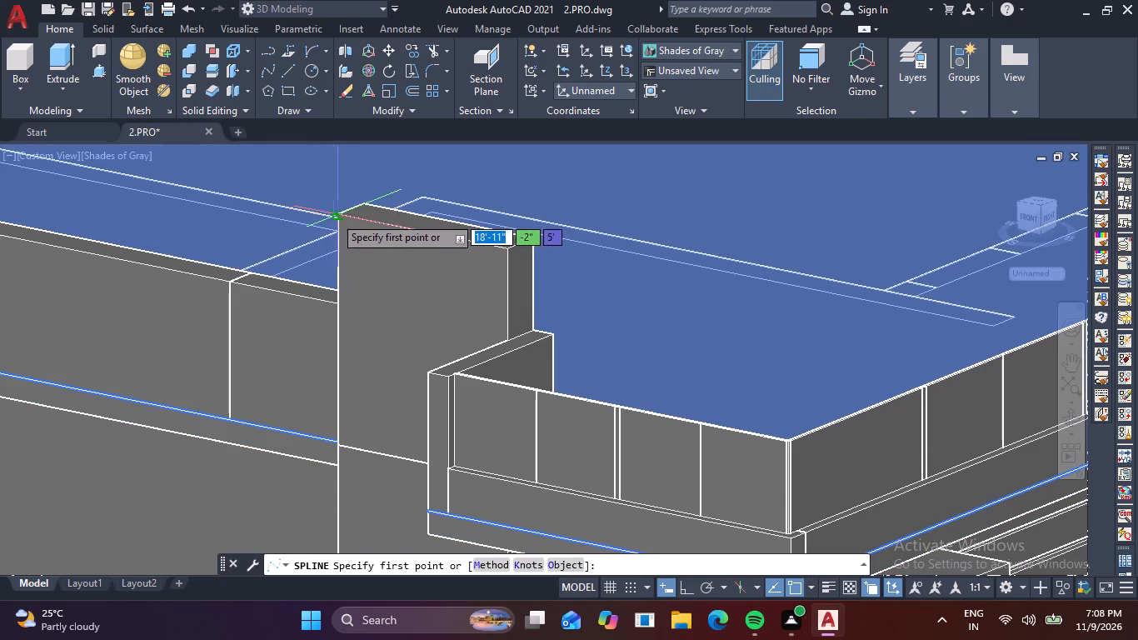
click(336, 216)
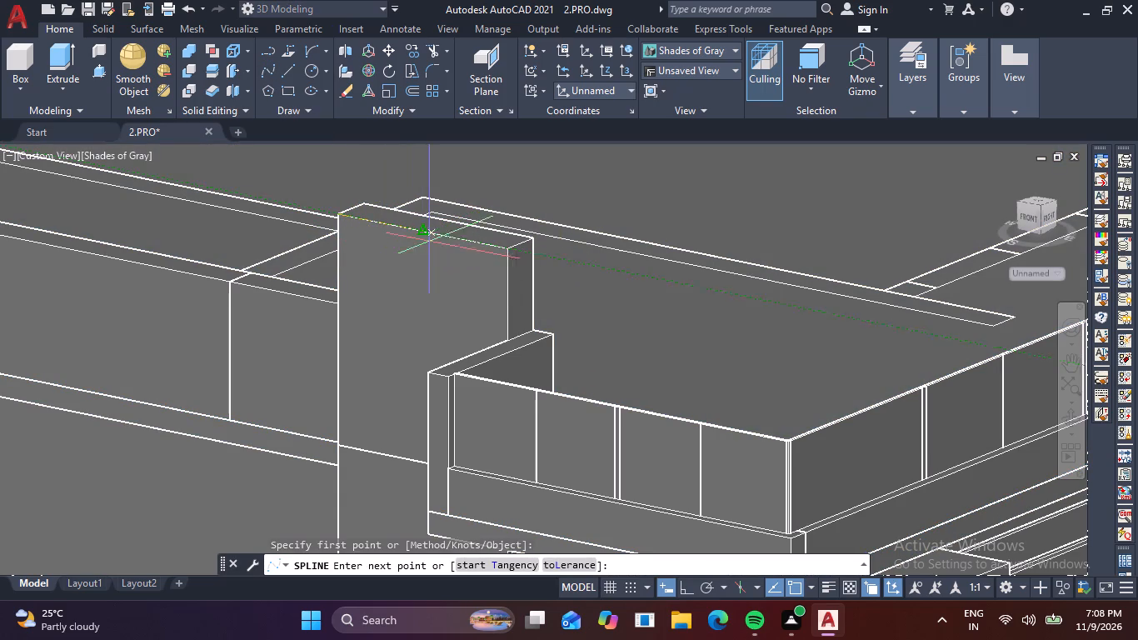
click(423, 277)
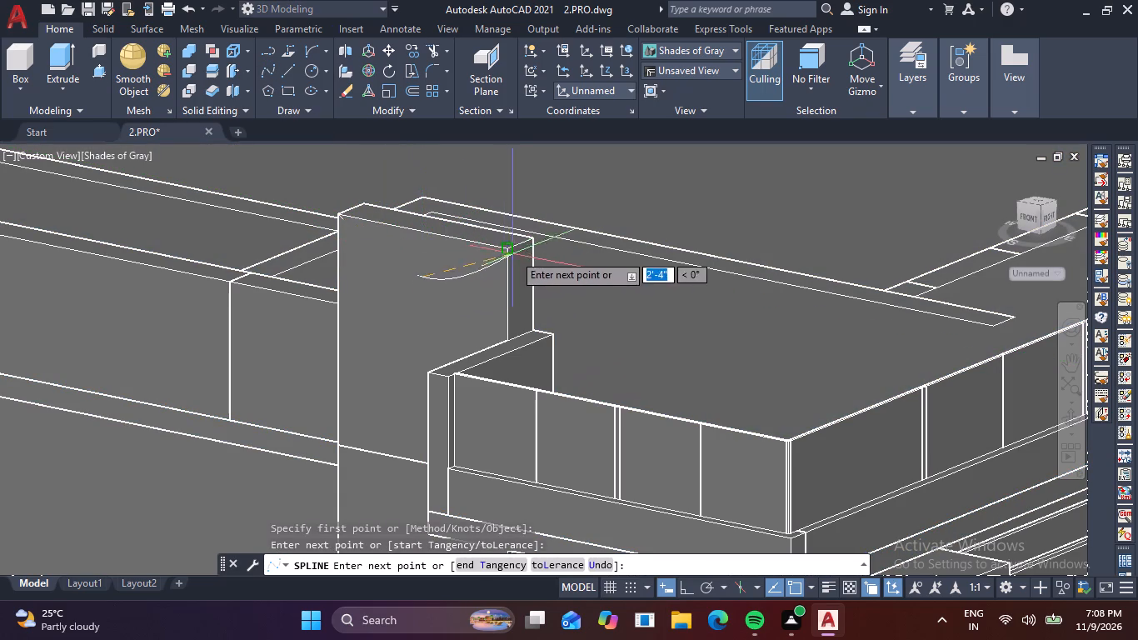
click(512, 251)
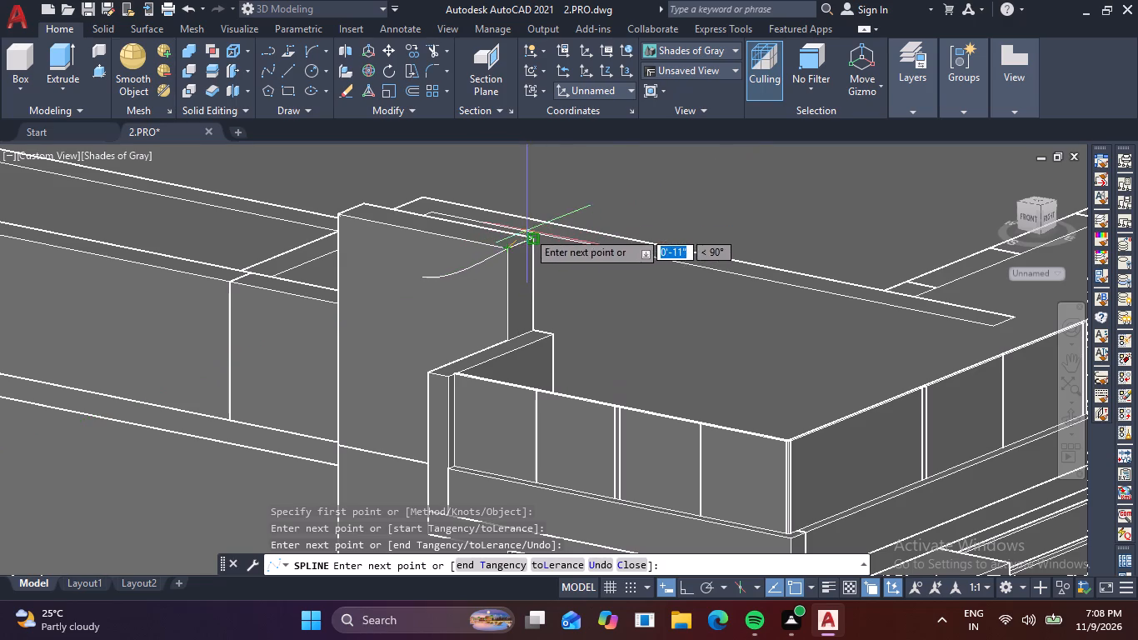
key(space)
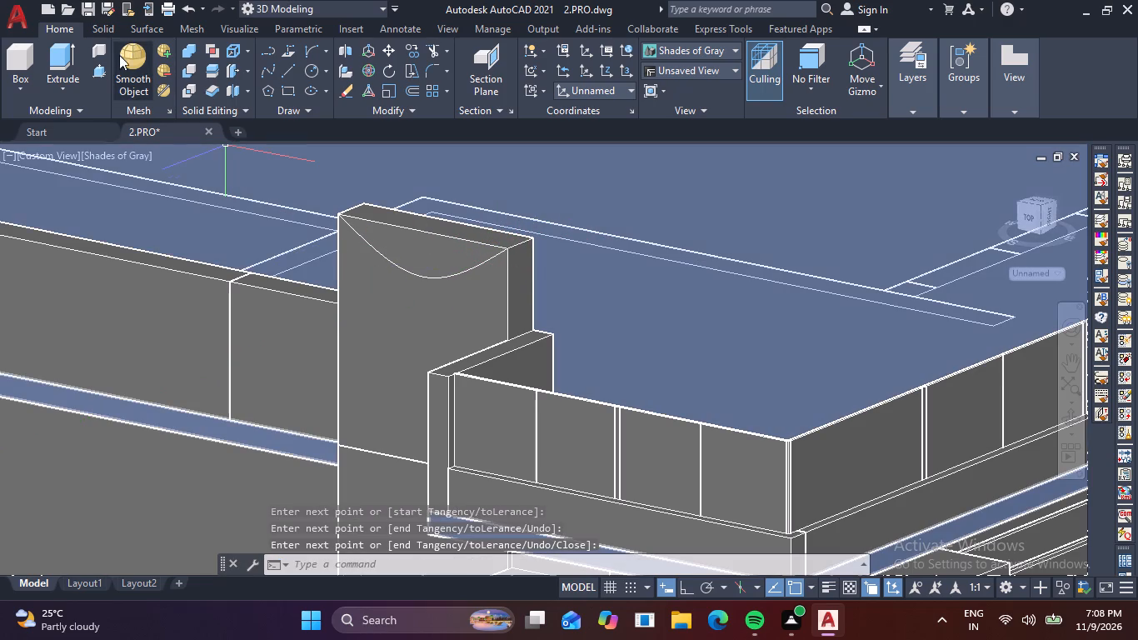
Presspull the area between the spline and the top edge back through the wall strip's thickness to cut the concave top.
click(103, 71)
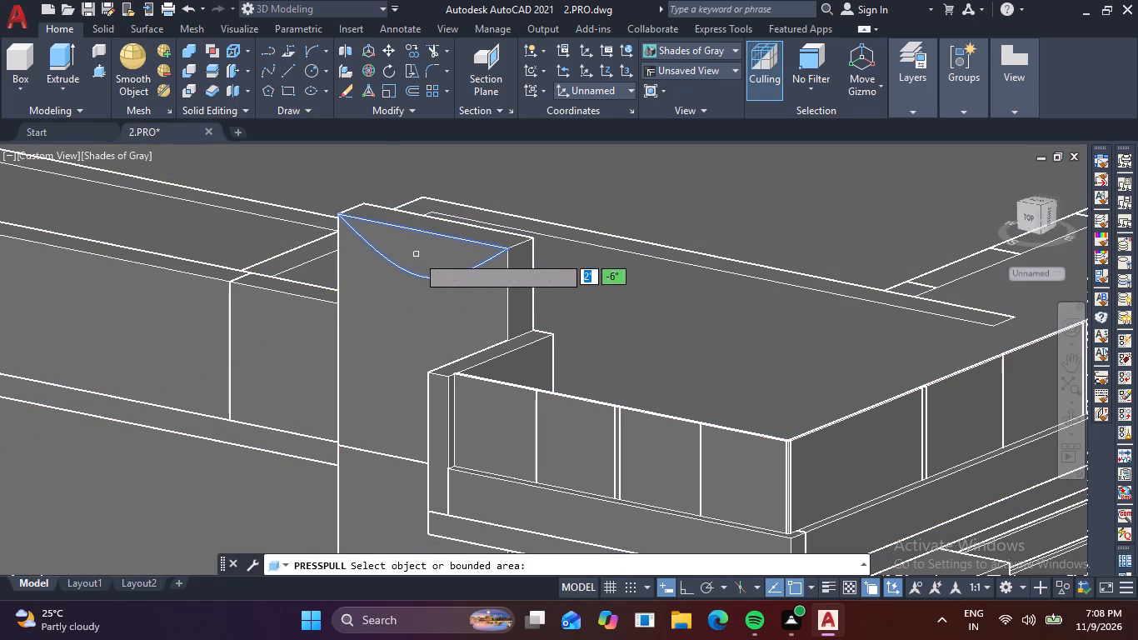
click(417, 255)
click(613, 222)
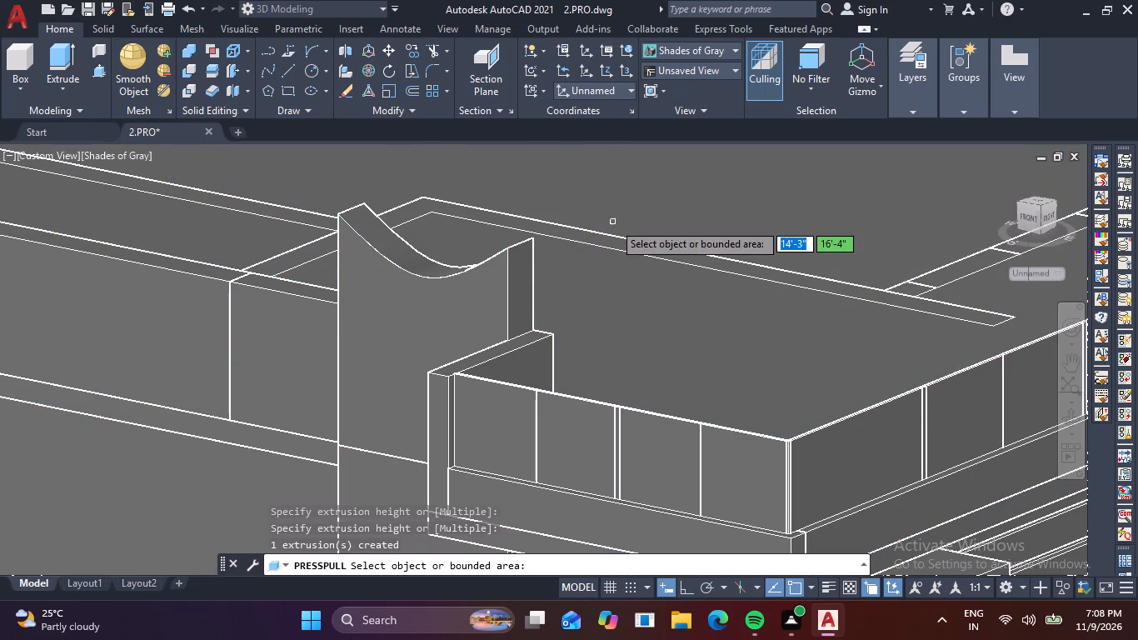
key(Escape)
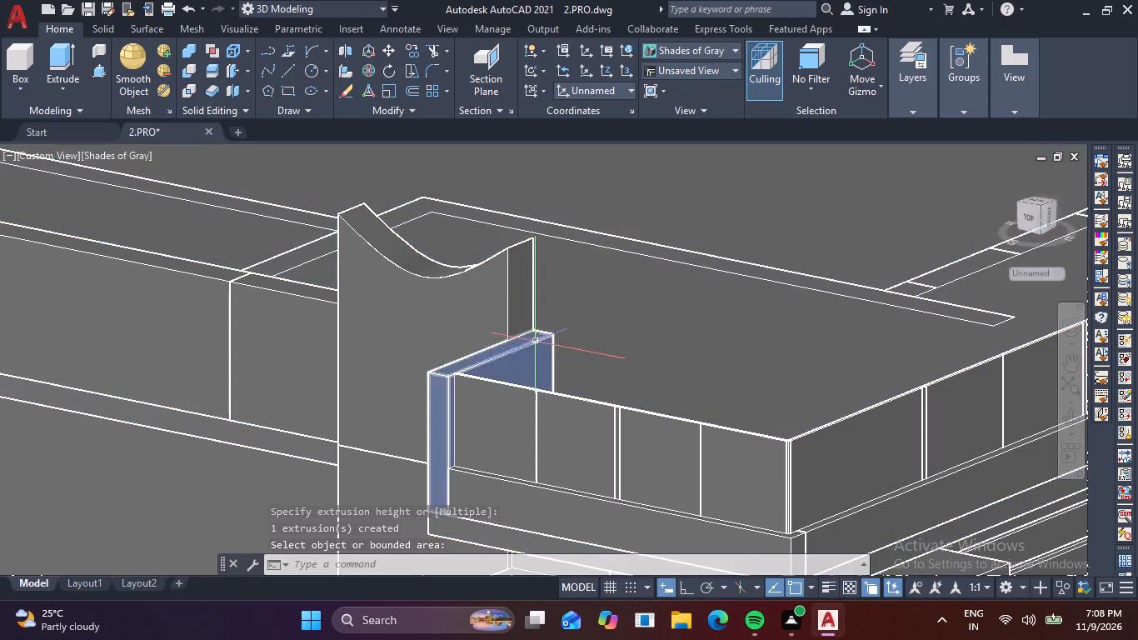
With Ortho on, draw a narrow vertical rectangle of four lines, about 6" by 4'-11", on the wall strip's lower face near its outer edge.
shift+middle_drag(553, 343, 600, 334)
middle_drag(623, 322, 323, 188)
shift+middle_drag(485, 277, 543, 296)
scroll(601, 302, down, 1)
middle_drag(611, 308, 262, 191)
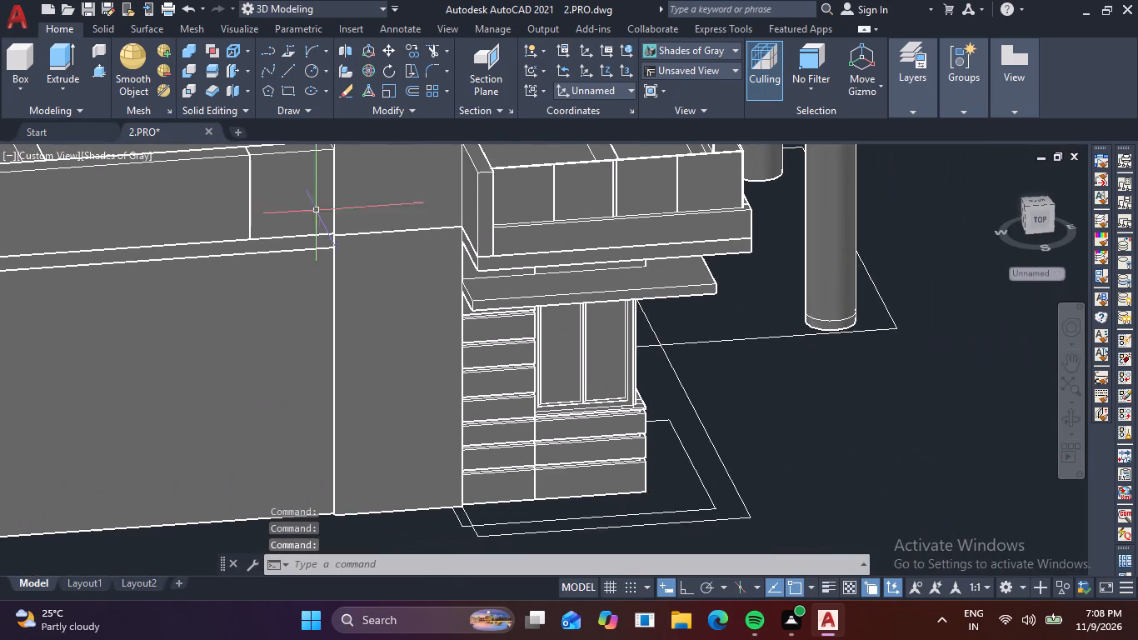
scroll(412, 238, down, 1)
scroll(403, 273, up, 2)
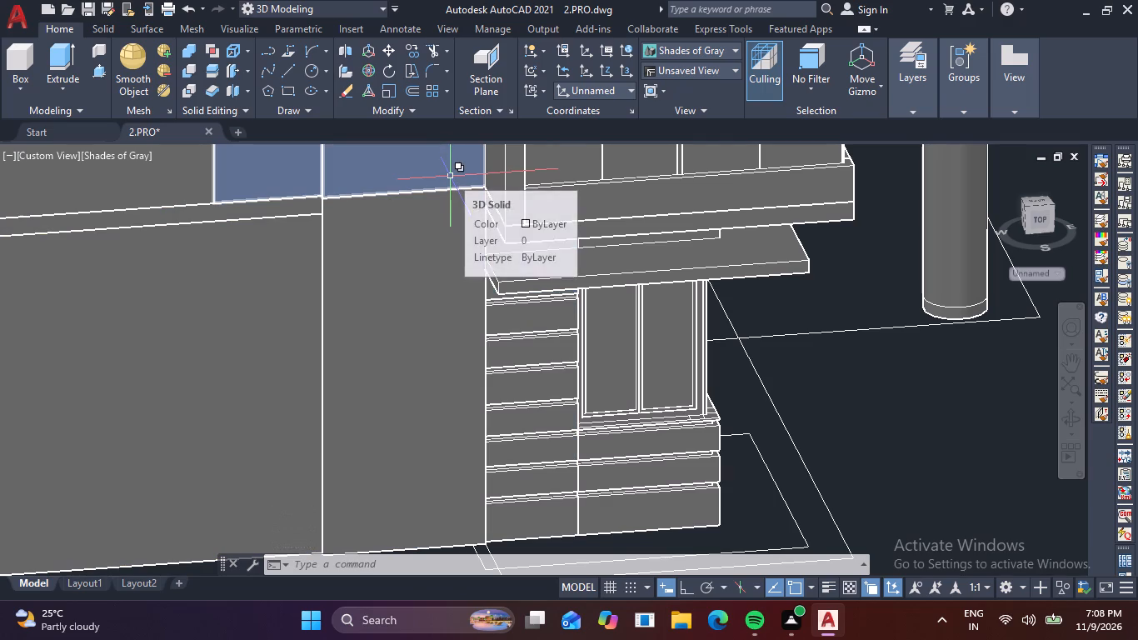
click(288, 75)
middle_drag(390, 329, 420, 227)
scroll(384, 192, up, 1)
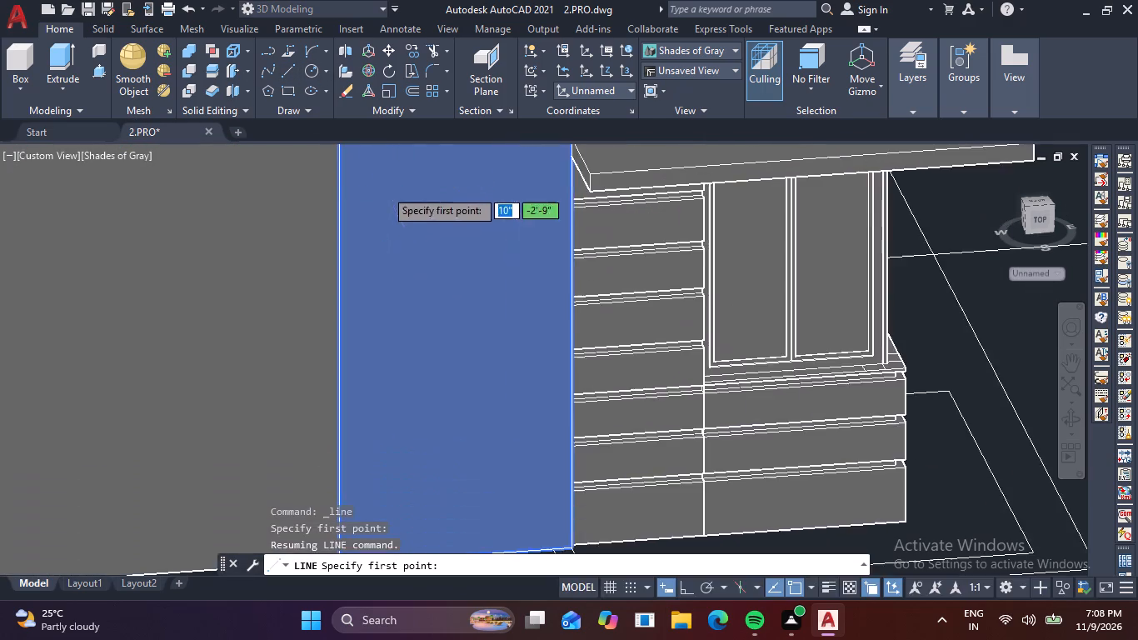
middle_drag(392, 211, 369, 334)
scroll(335, 292, up, 1)
click(331, 297)
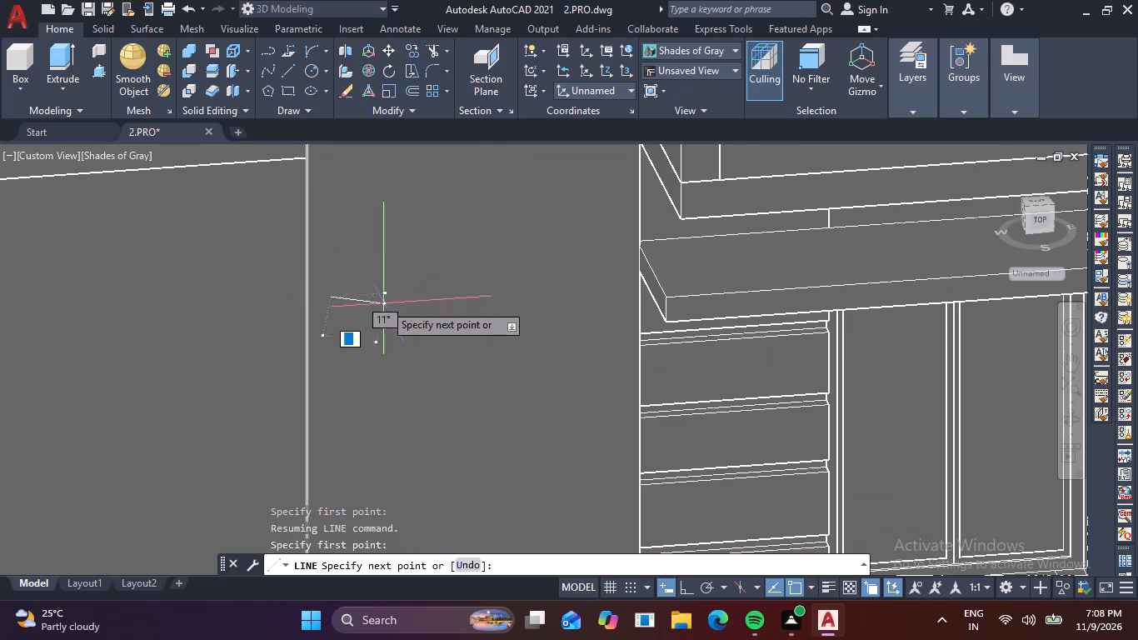
key(F8)
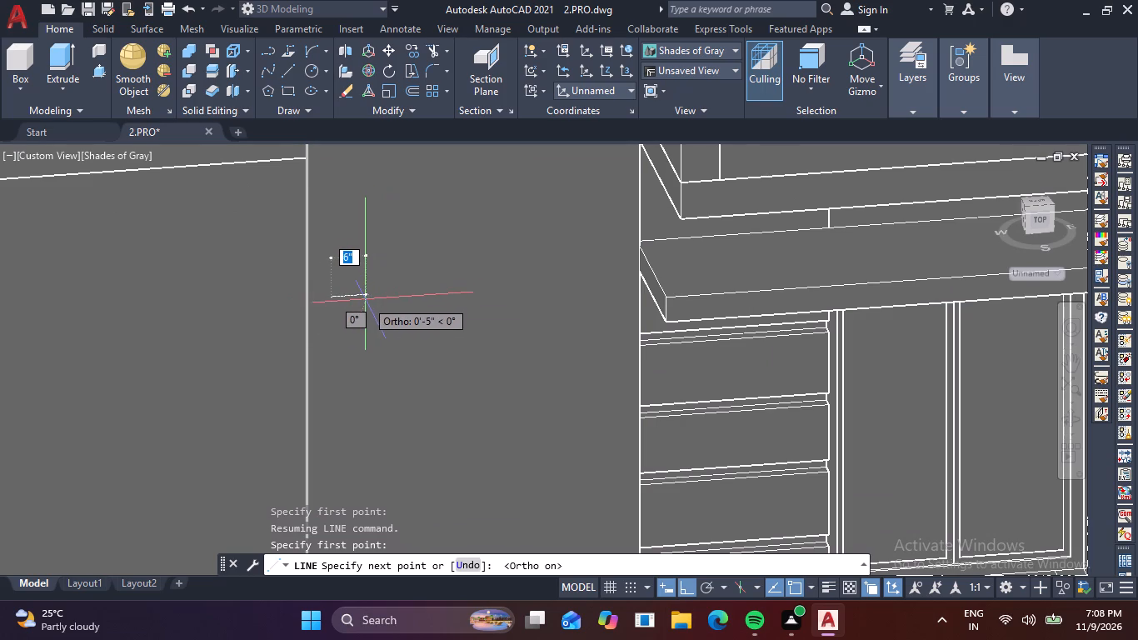
click(372, 299)
middle_drag(367, 411, 379, 300)
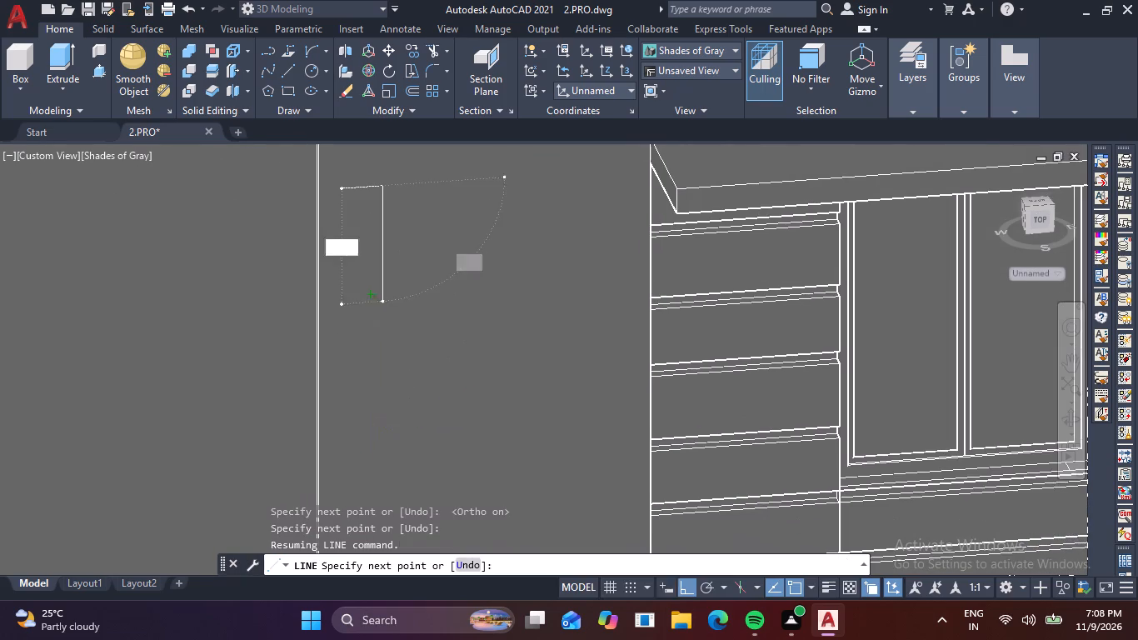
scroll(398, 459, down, 2)
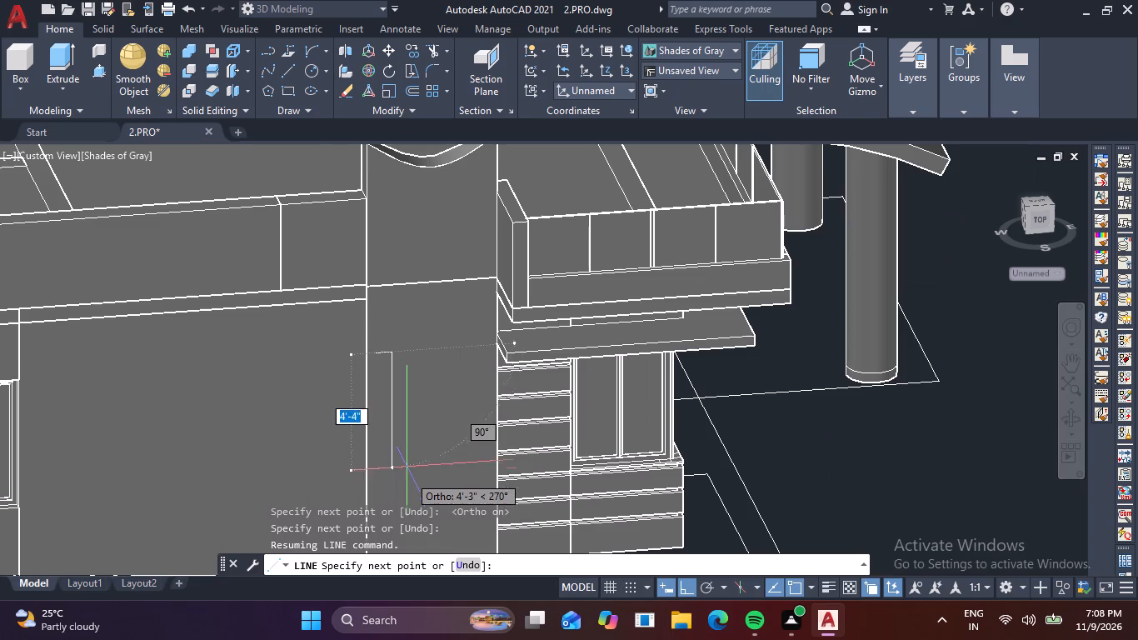
middle_drag(413, 488, 441, 345)
scroll(427, 350, up, 2)
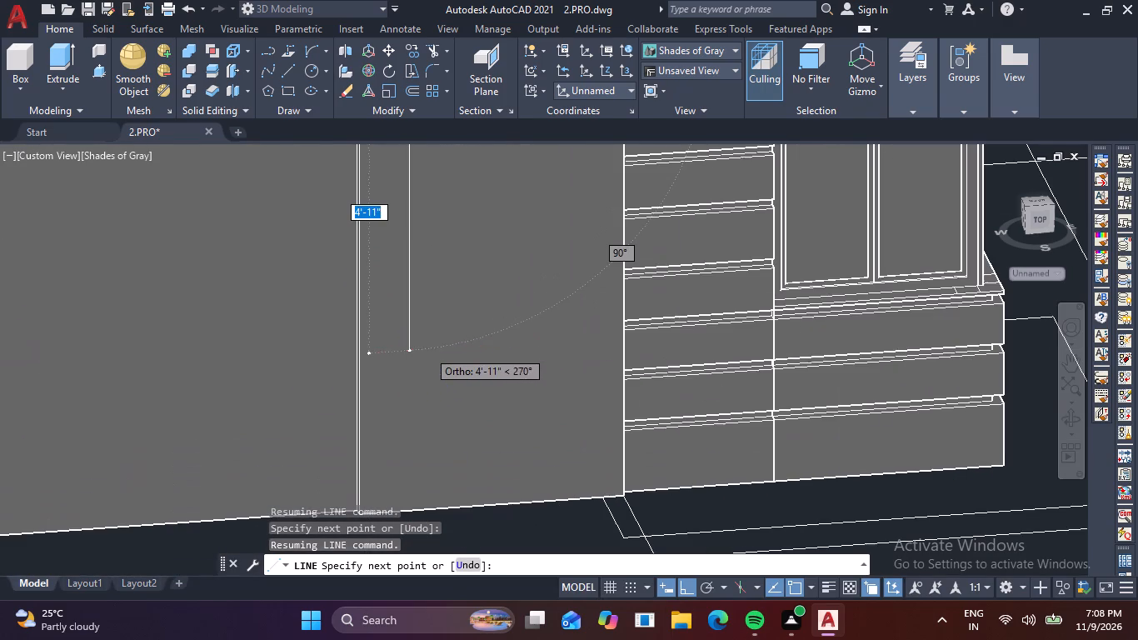
click(411, 351)
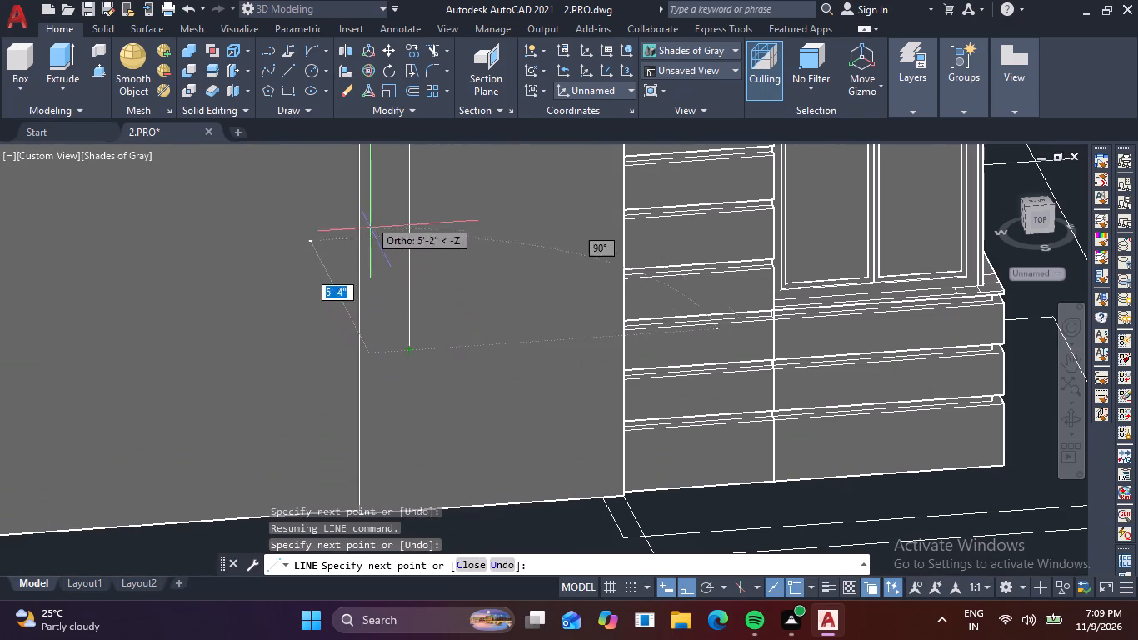
scroll(372, 193, down, 1)
middle_drag(382, 217, 386, 300)
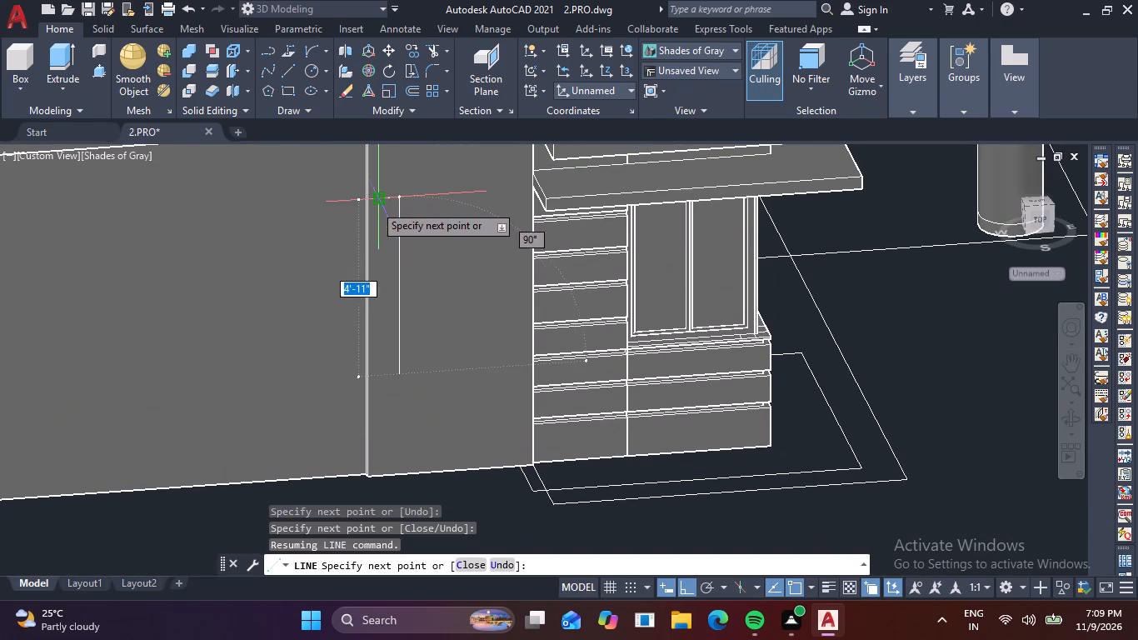
click(383, 383)
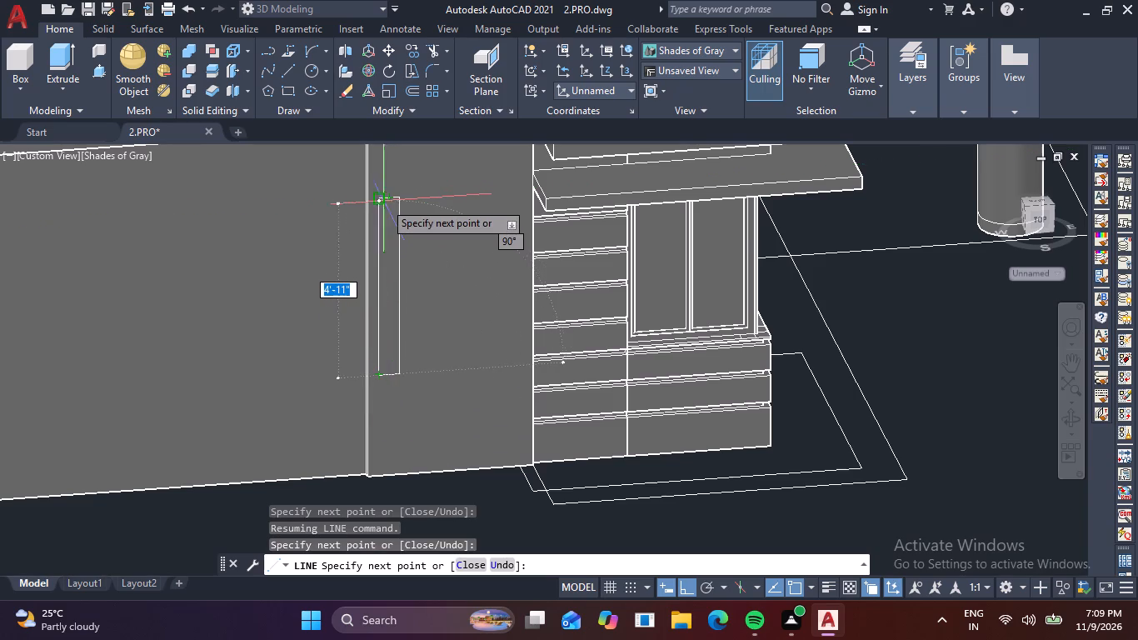
click(382, 202)
key(Escape)
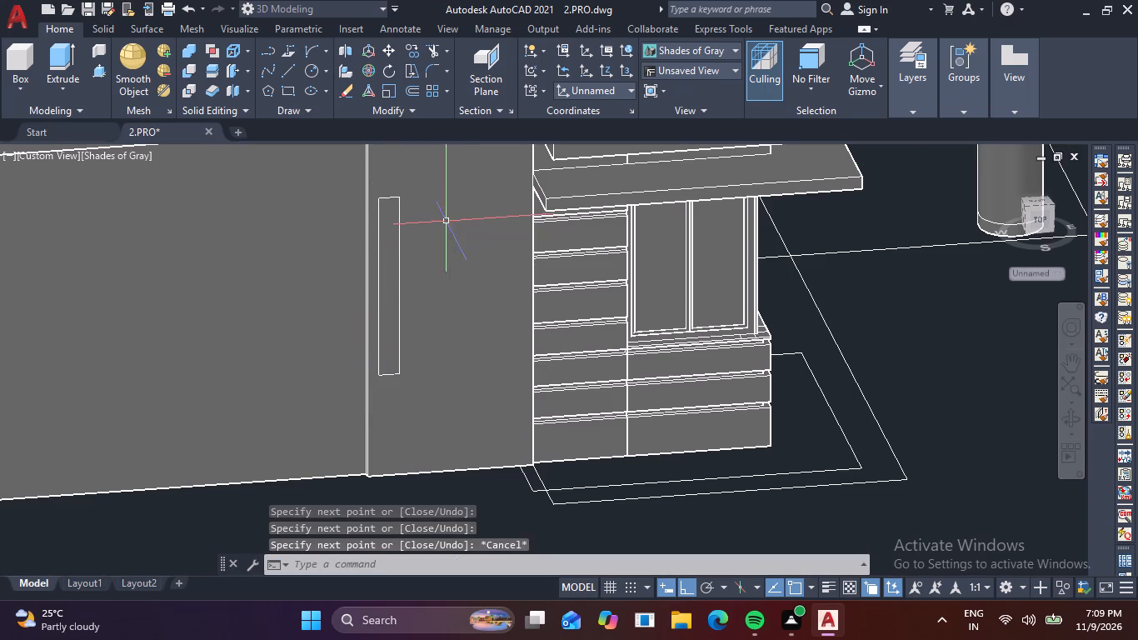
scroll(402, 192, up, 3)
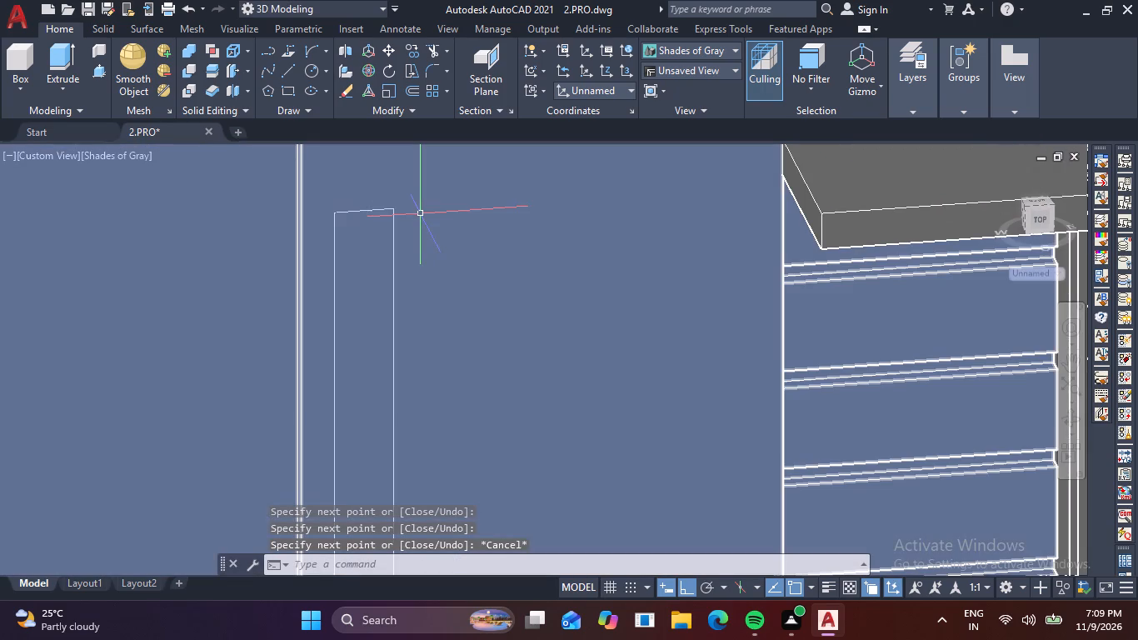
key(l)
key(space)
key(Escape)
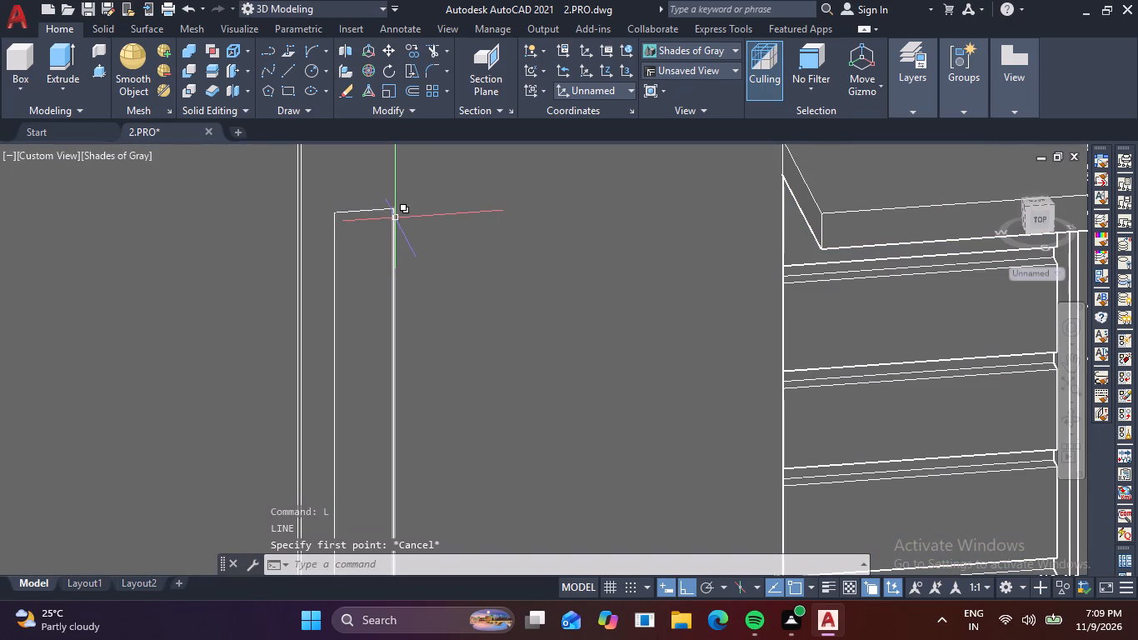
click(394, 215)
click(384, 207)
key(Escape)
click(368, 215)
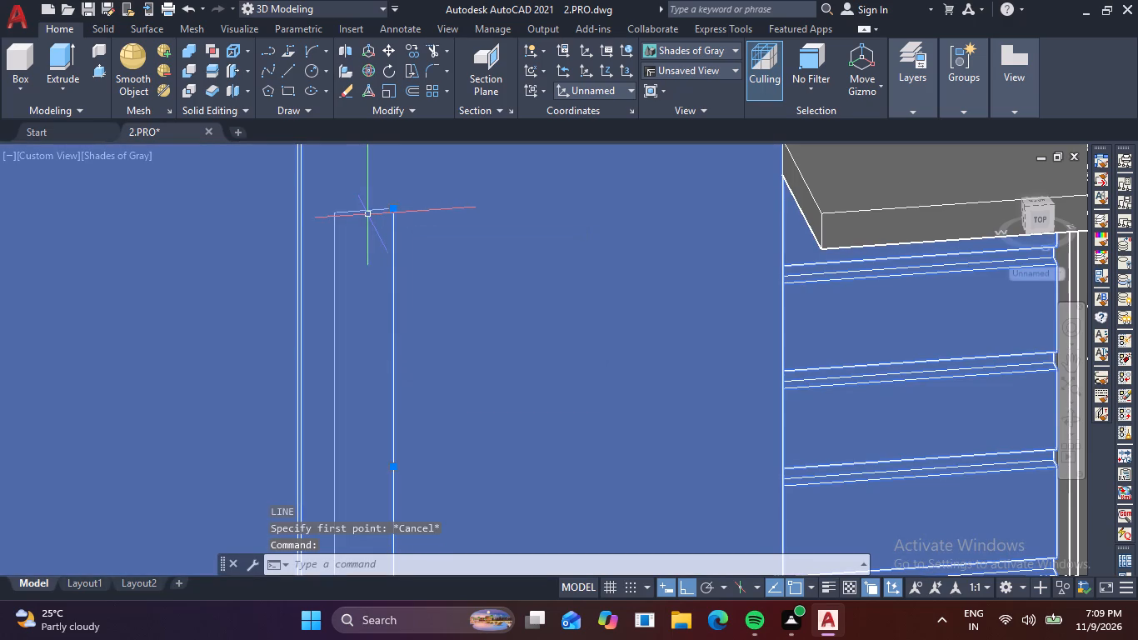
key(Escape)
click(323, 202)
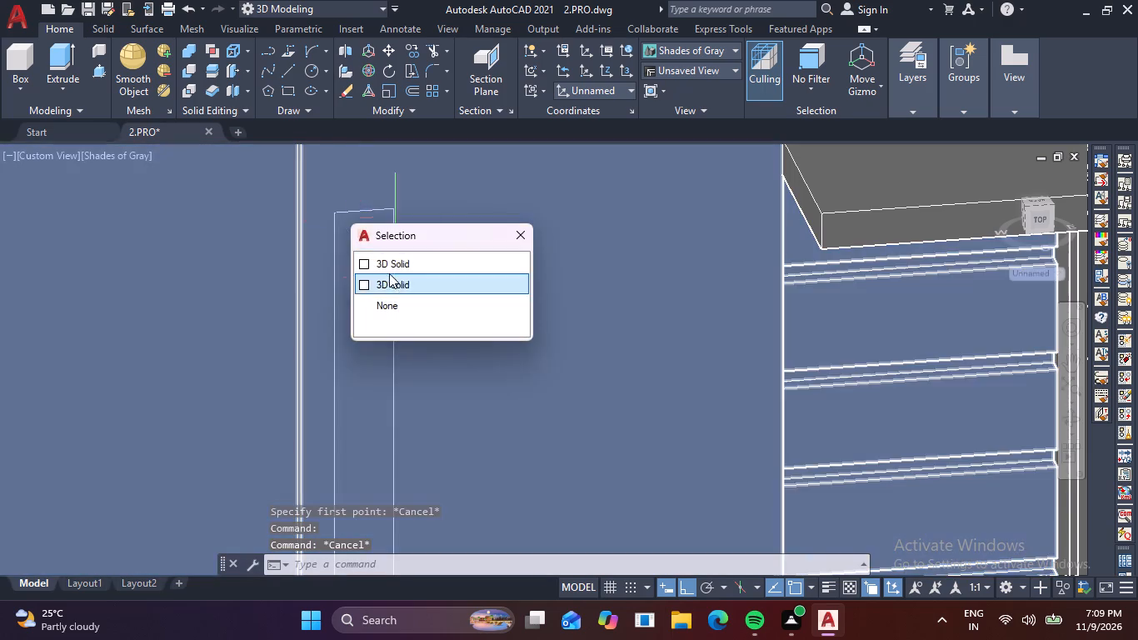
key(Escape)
Copy the narrow rectangle's four lines horizontally across the wall strip's face, placing two copies, the second about 1'-9" from the original.
click(396, 225)
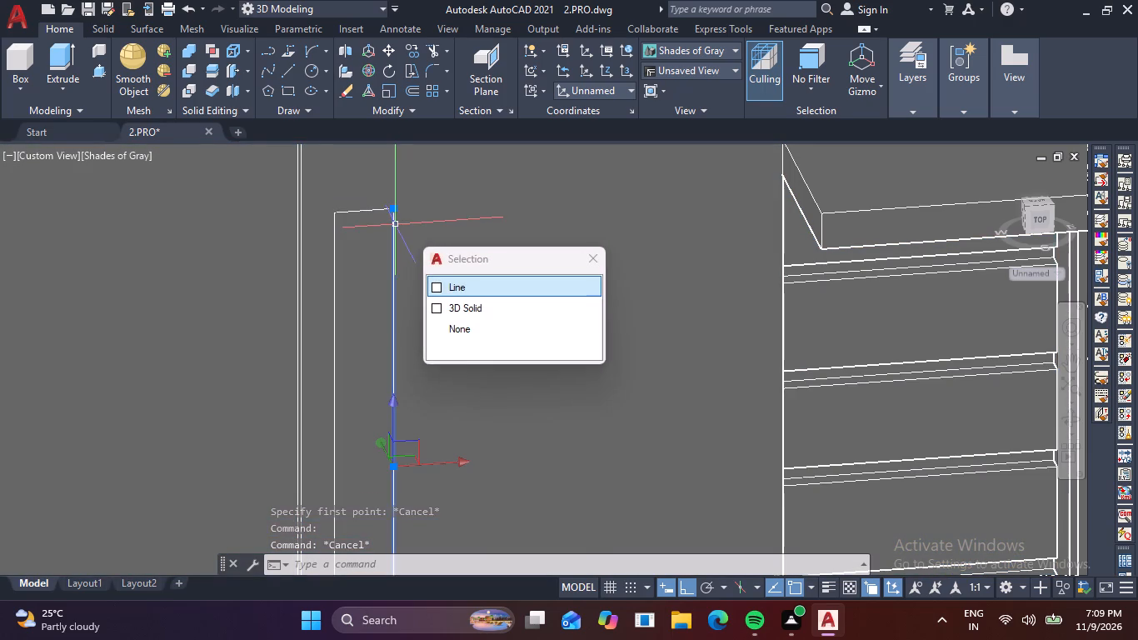
click(437, 287)
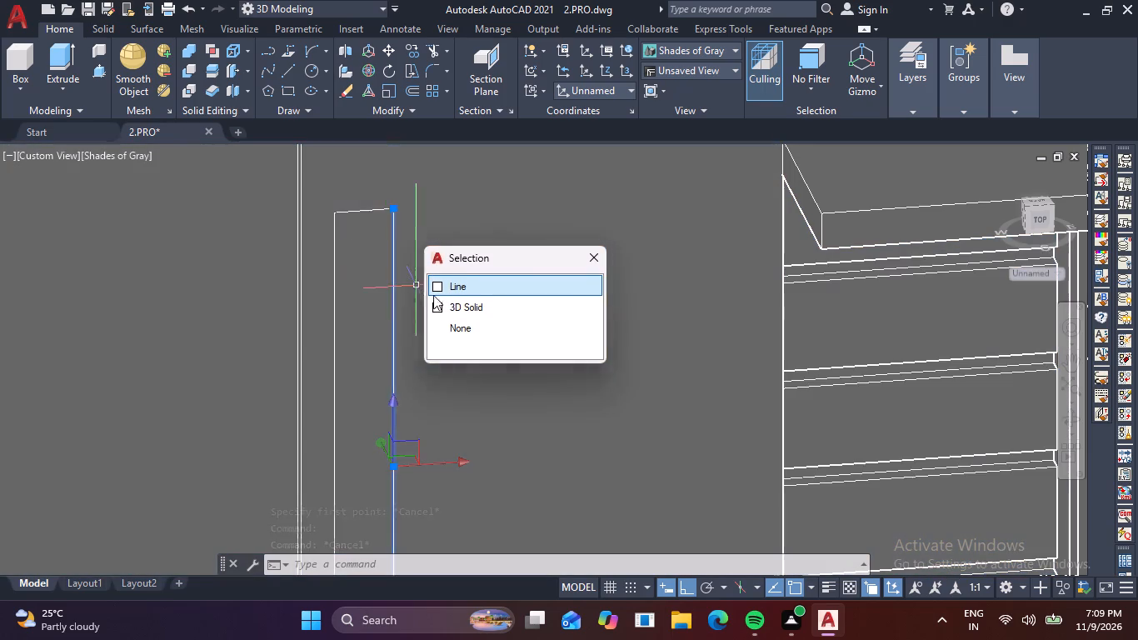
click(437, 285)
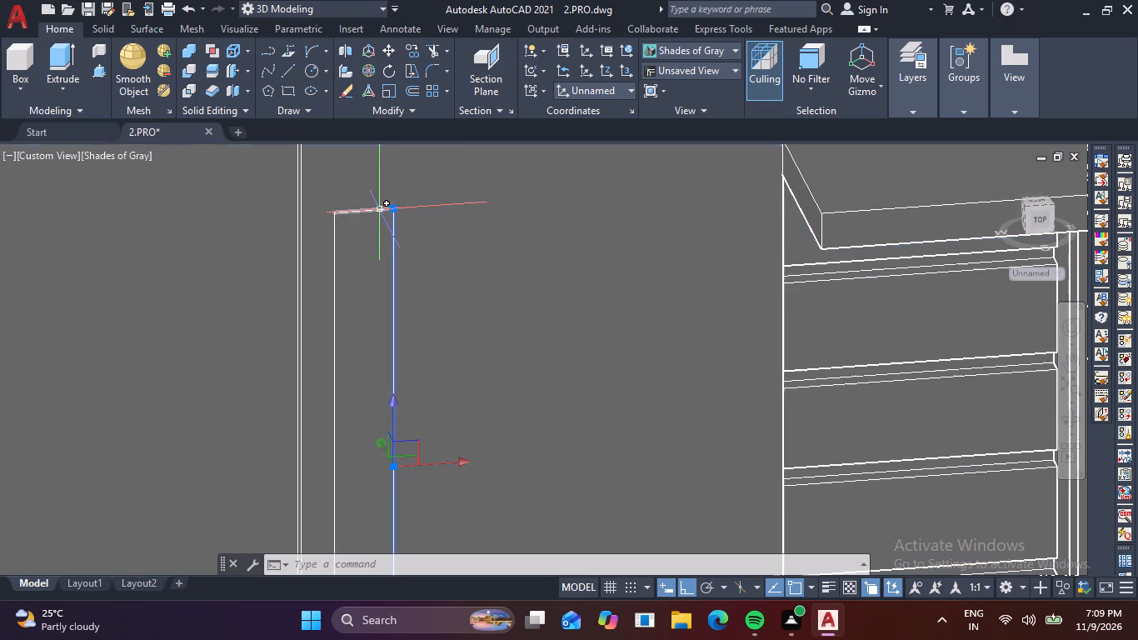
click(380, 210)
click(419, 271)
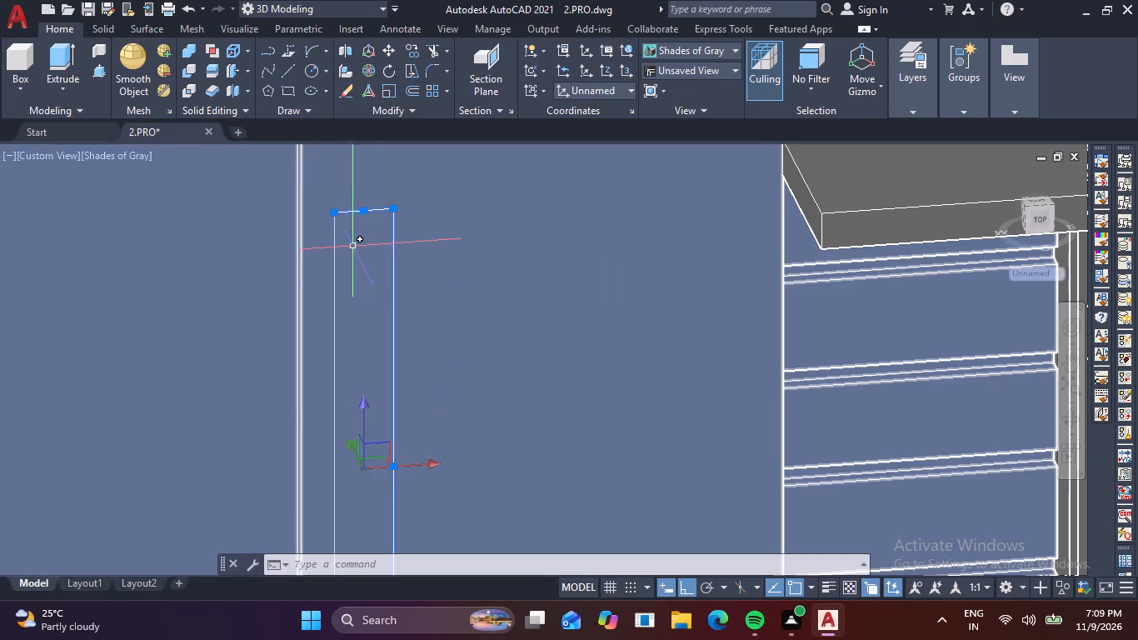
click(335, 237)
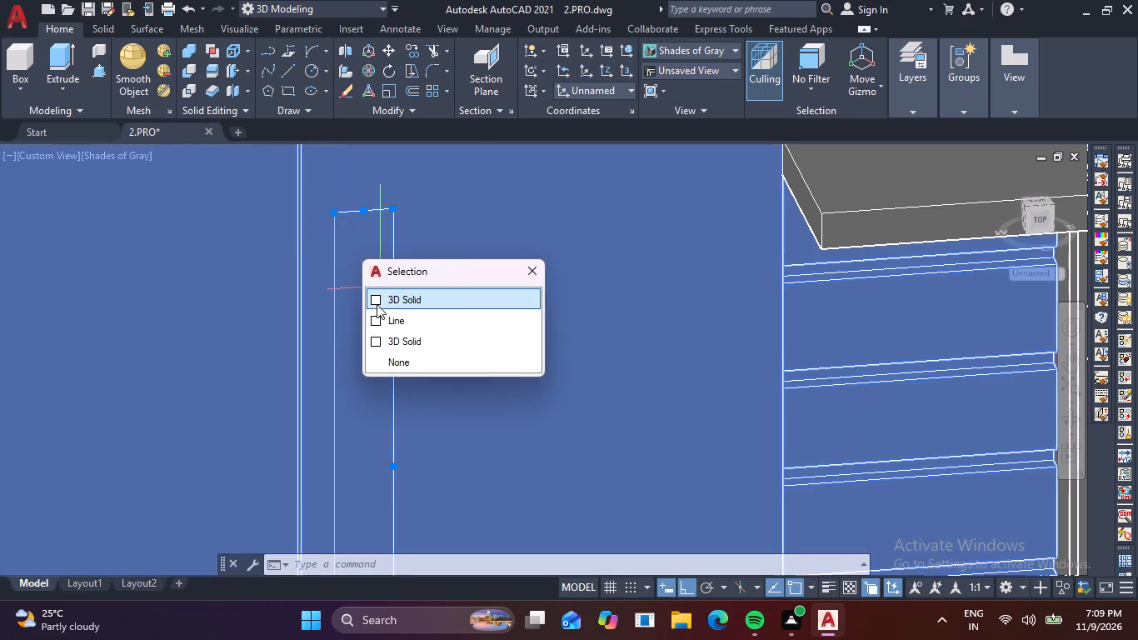
click(373, 302)
scroll(413, 356, down, 2)
middle_drag(415, 389, 387, 247)
scroll(373, 332, up, 2)
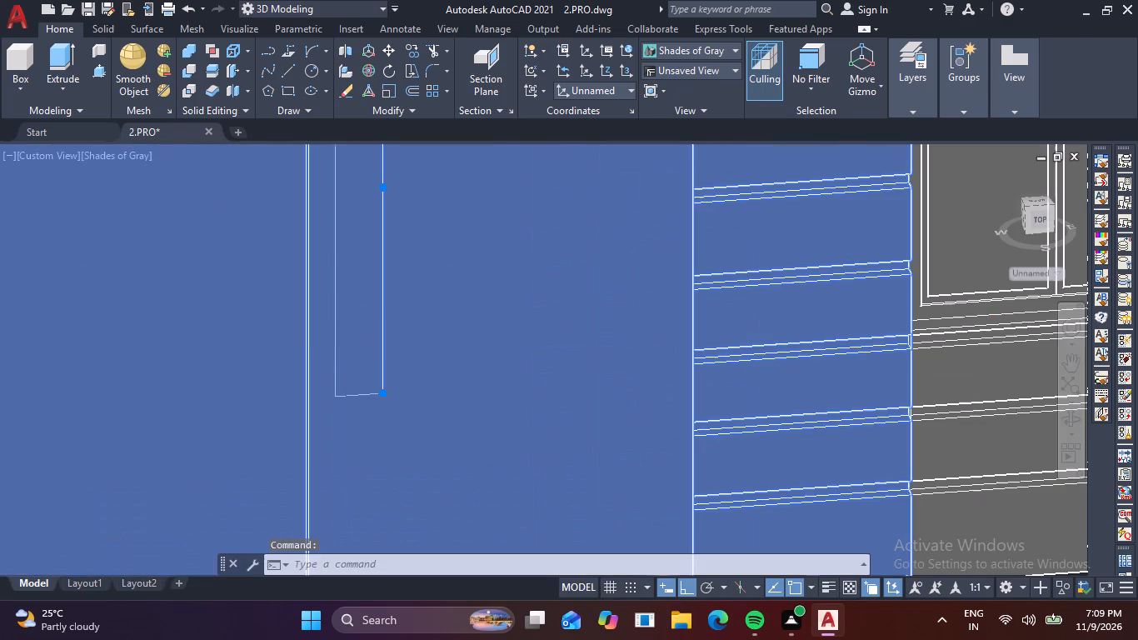
click(337, 337)
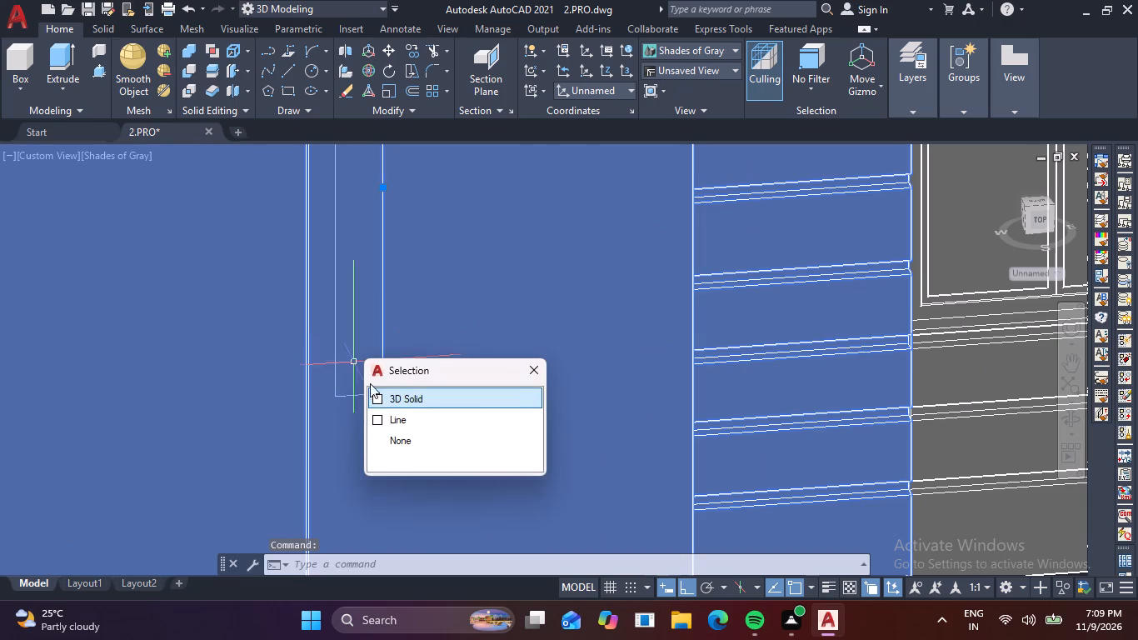
click(381, 396)
click(373, 422)
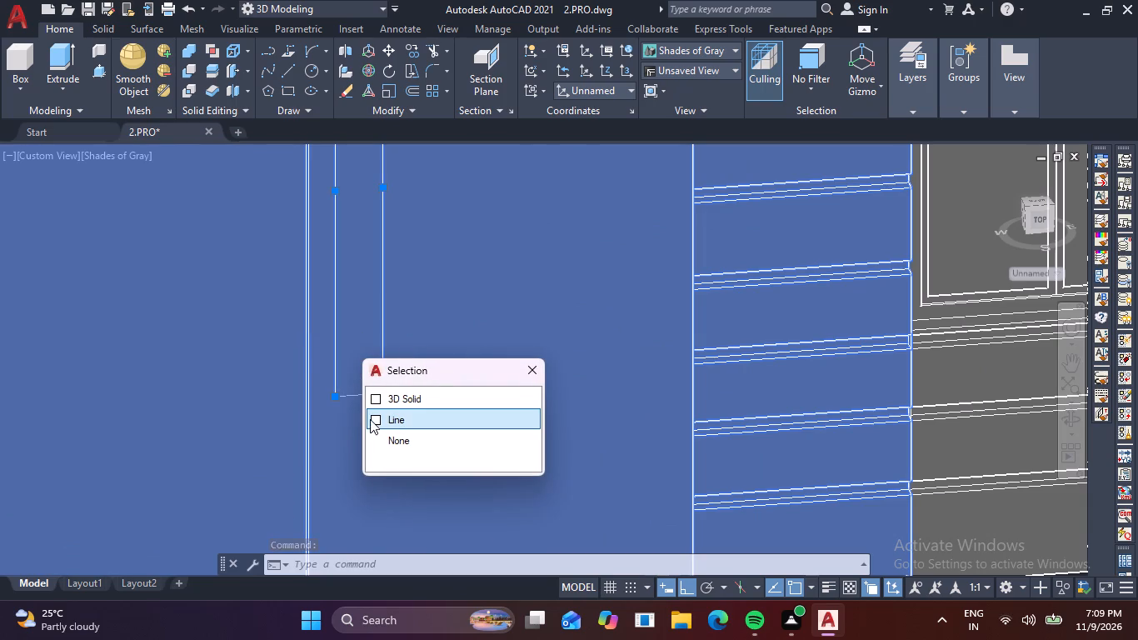
click(374, 417)
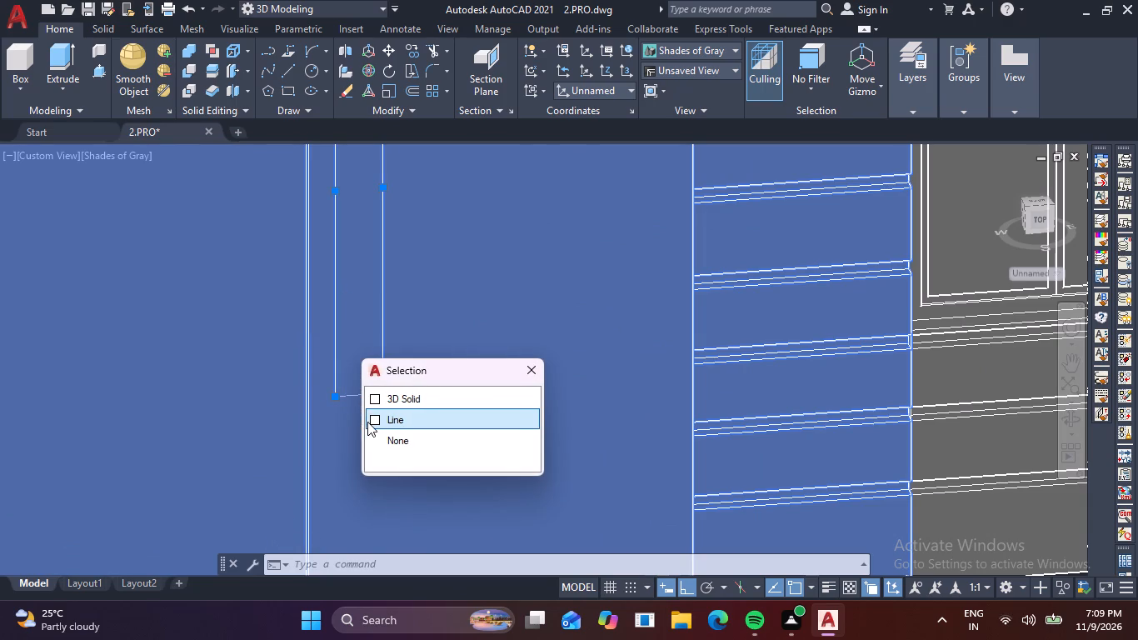
click(369, 422)
double_click(378, 416)
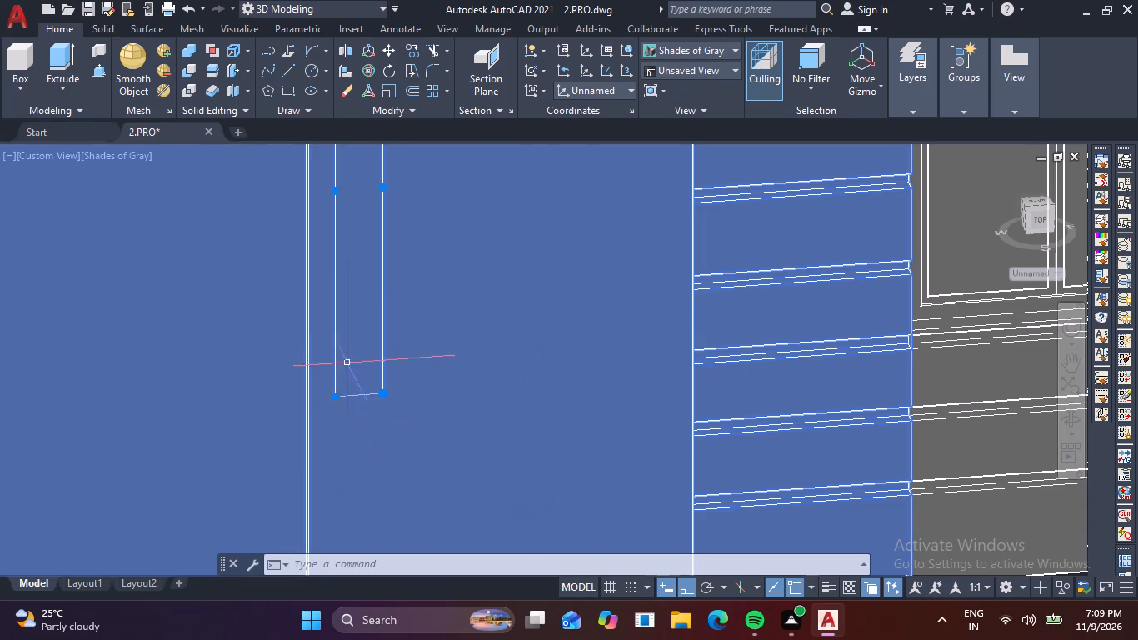
scroll(349, 353, up, 3)
scroll(347, 346, down, 4)
scroll(371, 230, up, 1)
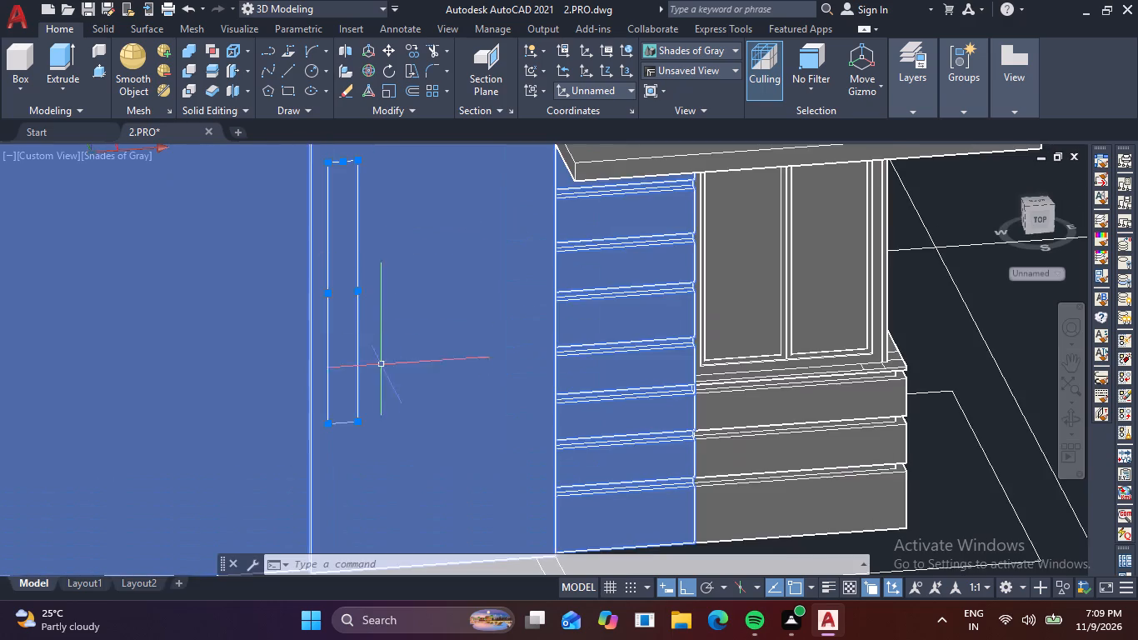
scroll(380, 387, up, 2)
click(319, 465)
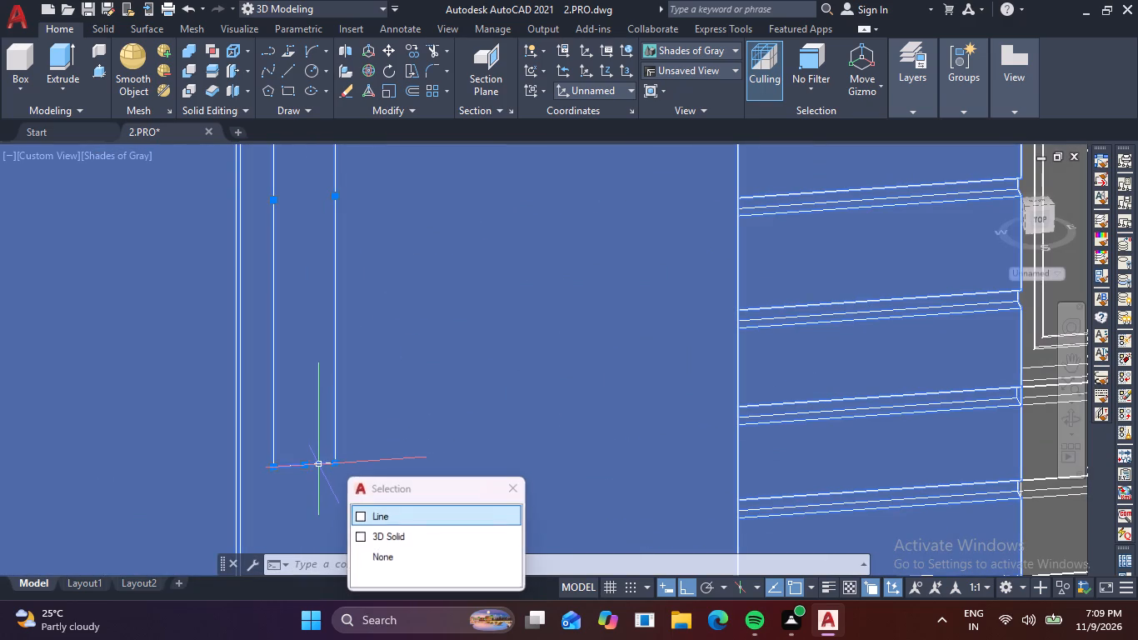
click(363, 517)
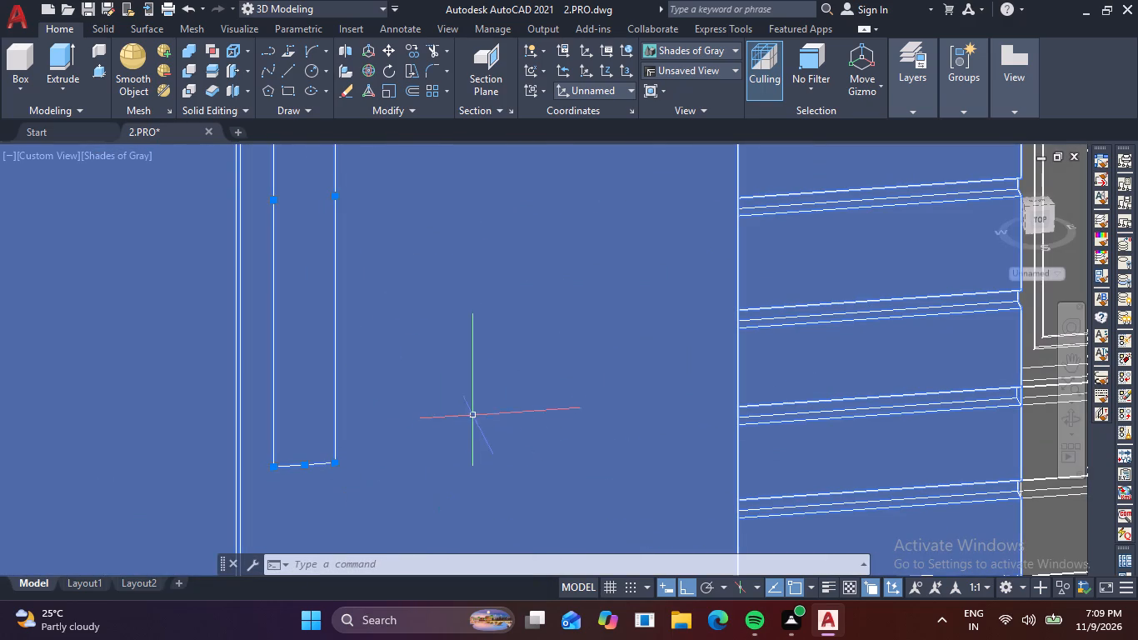
scroll(478, 406, down, 3)
middle_drag(495, 407, 492, 442)
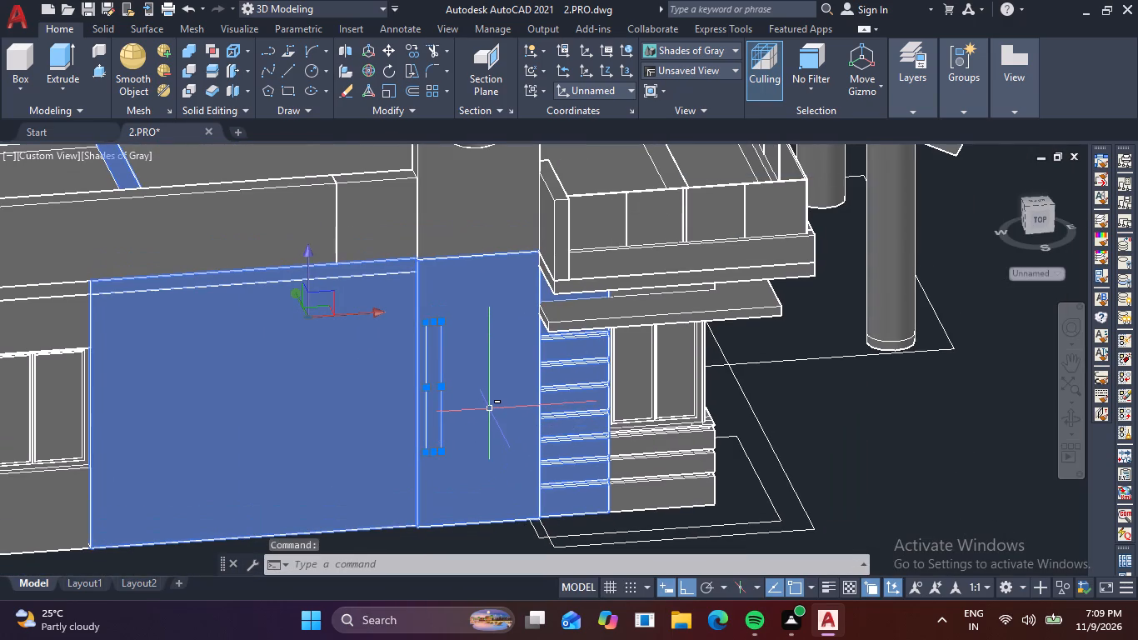
shift+click(490, 409)
scroll(465, 379, up, 2)
text(co)
key(space)
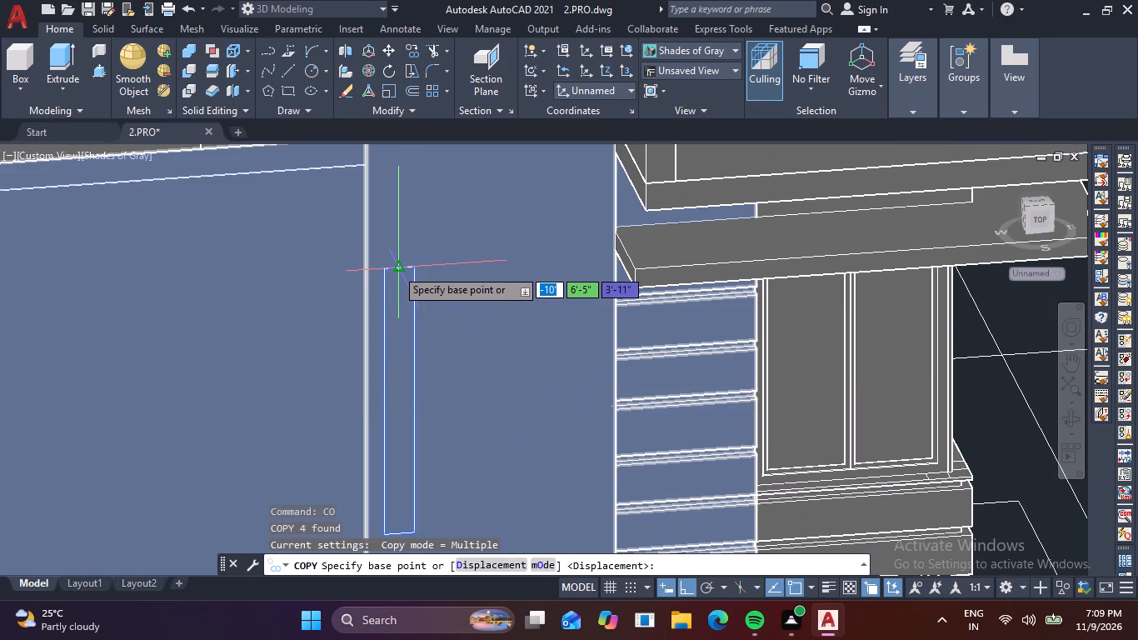
click(397, 268)
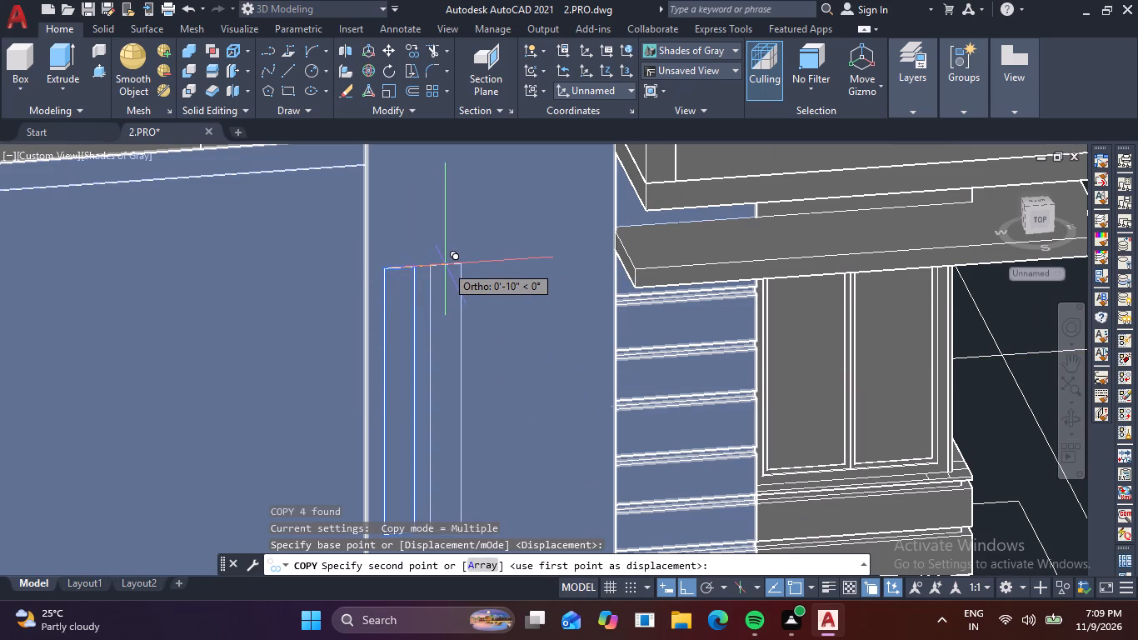
click(452, 265)
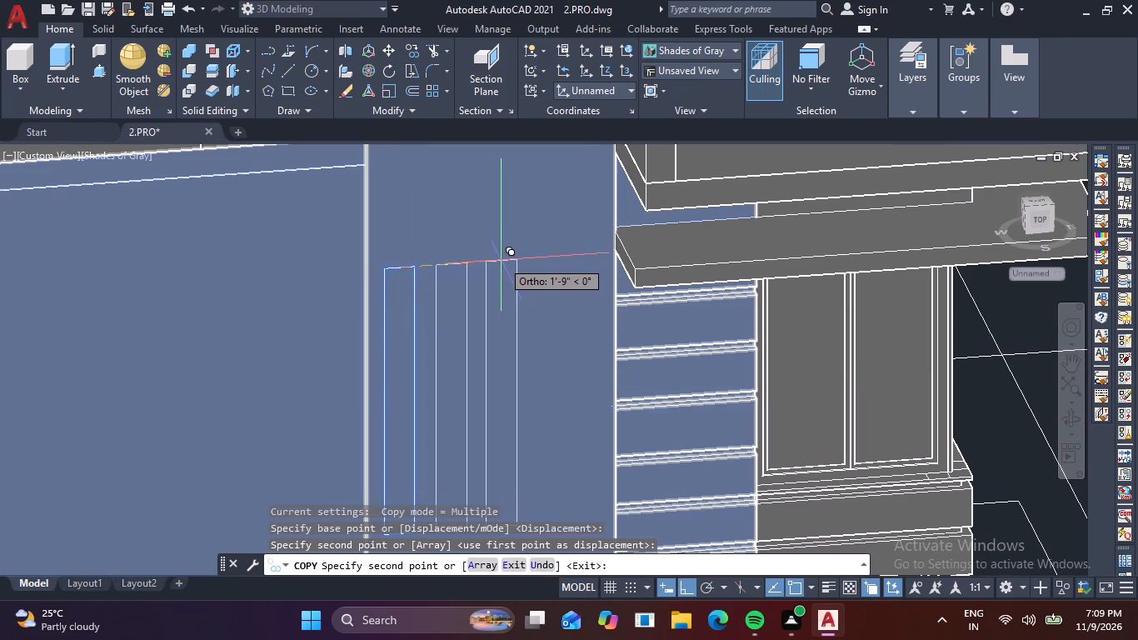
click(502, 259)
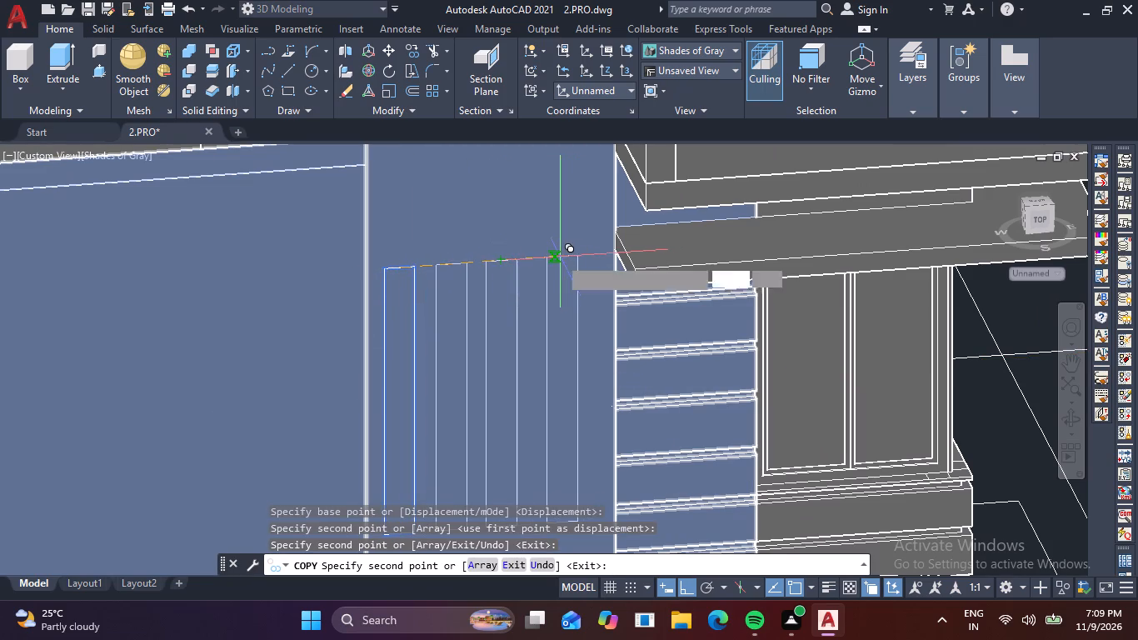
Place further horizontal copies of the rectangle, including one about 3'-2" from the original near the wall strip's opposite edge.
click(550, 257)
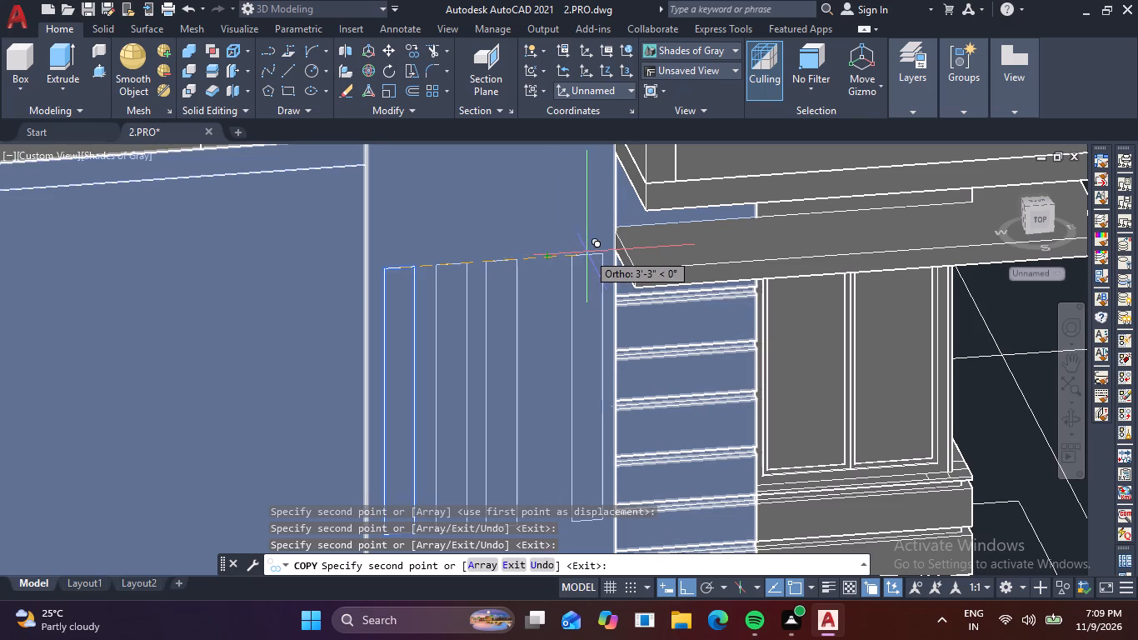
scroll(544, 257, up, 2)
click(544, 257)
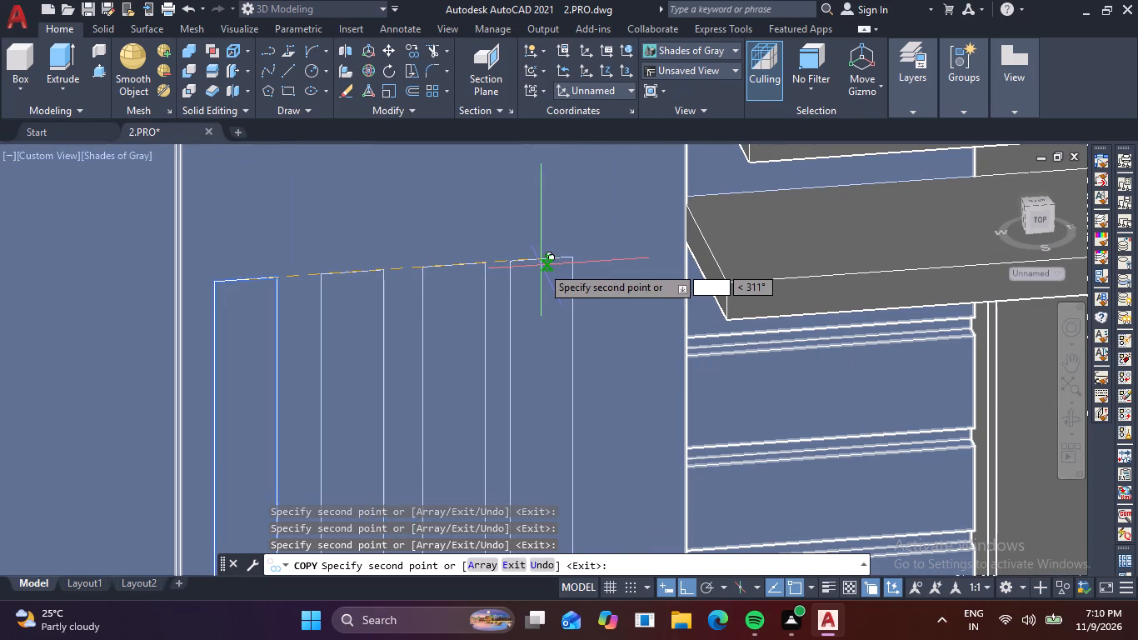
click(543, 262)
scroll(617, 271, down, 4)
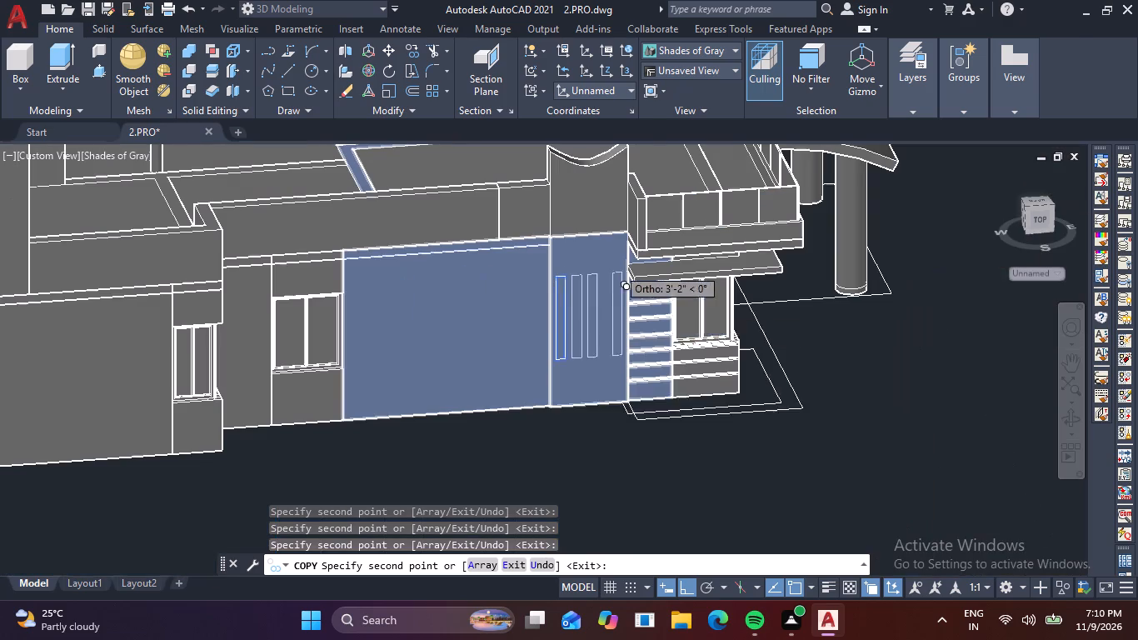
scroll(640, 277, up, 3)
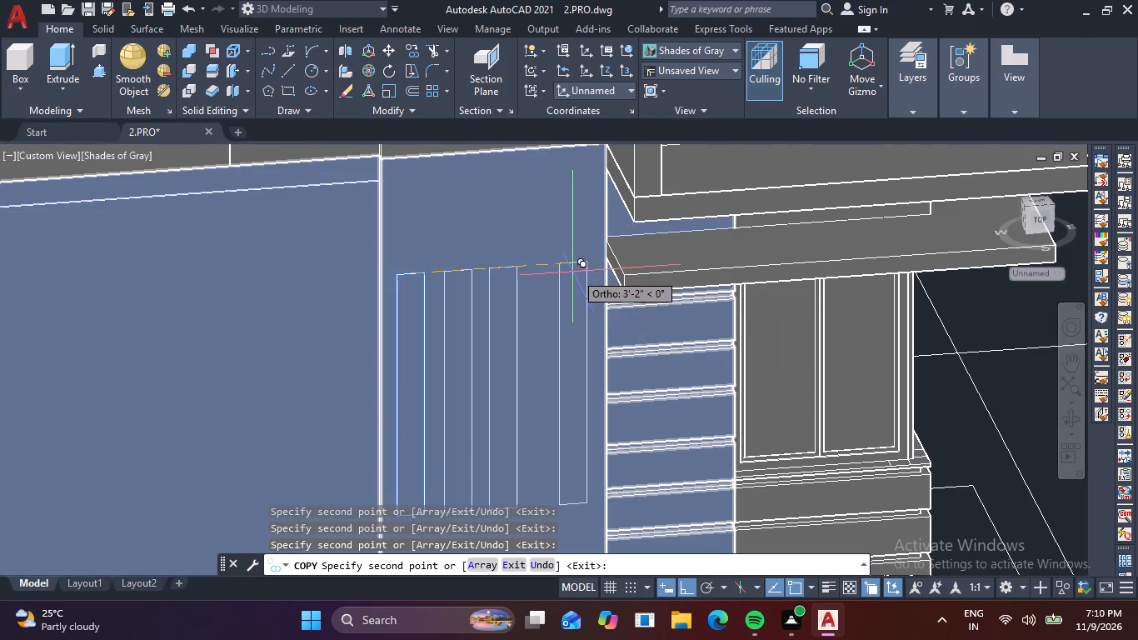
click(579, 269)
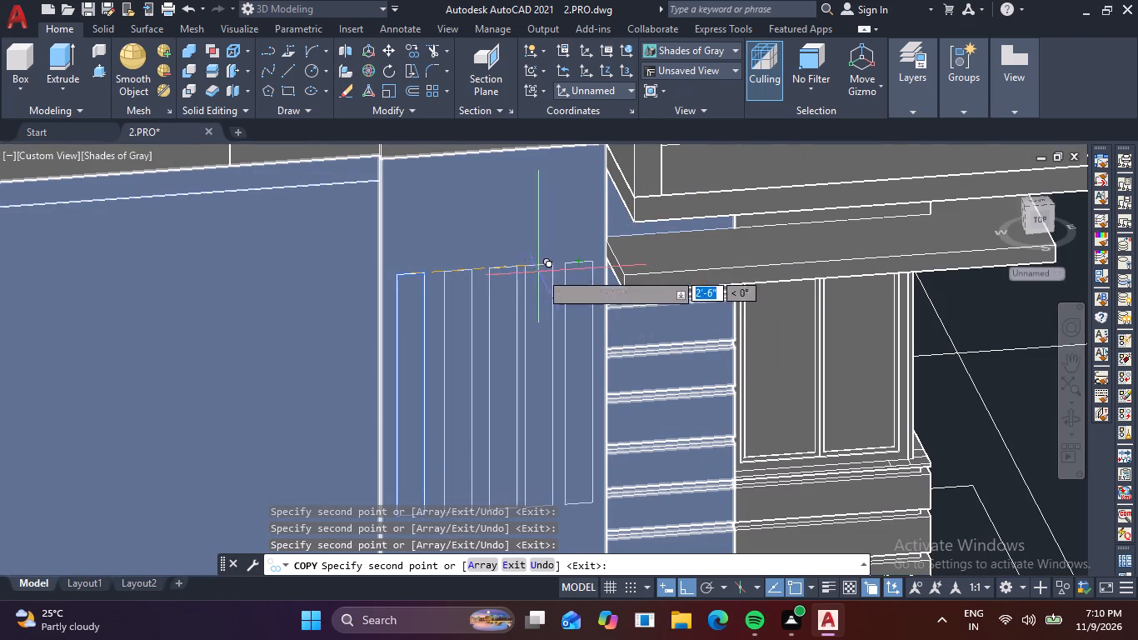
scroll(545, 266, up, 3)
click(545, 266)
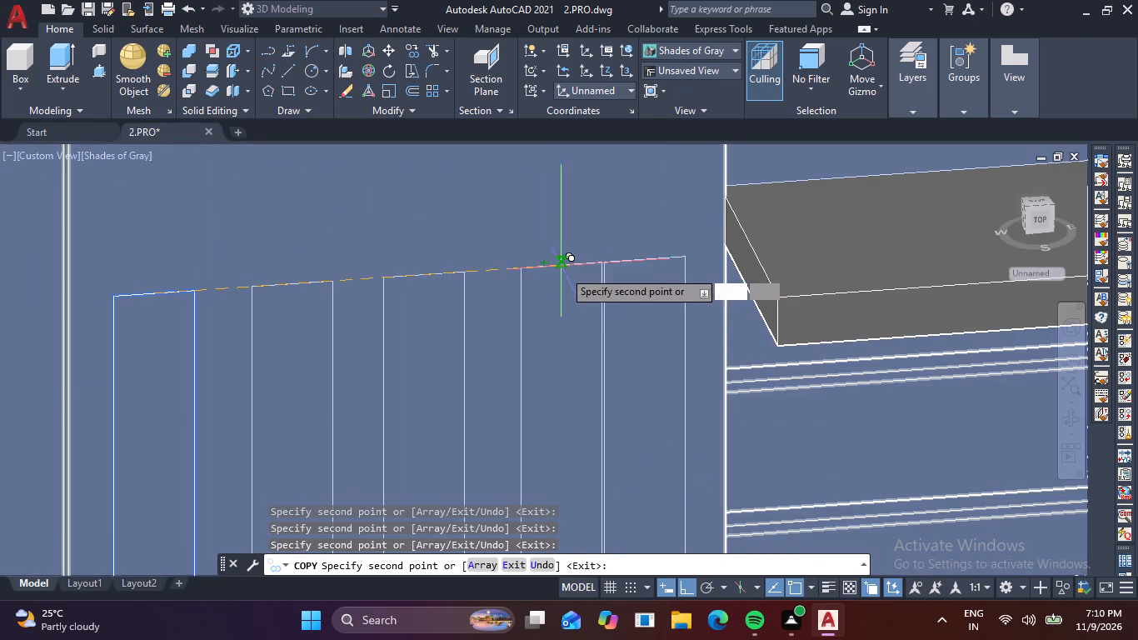
scroll(536, 392, down, 5)
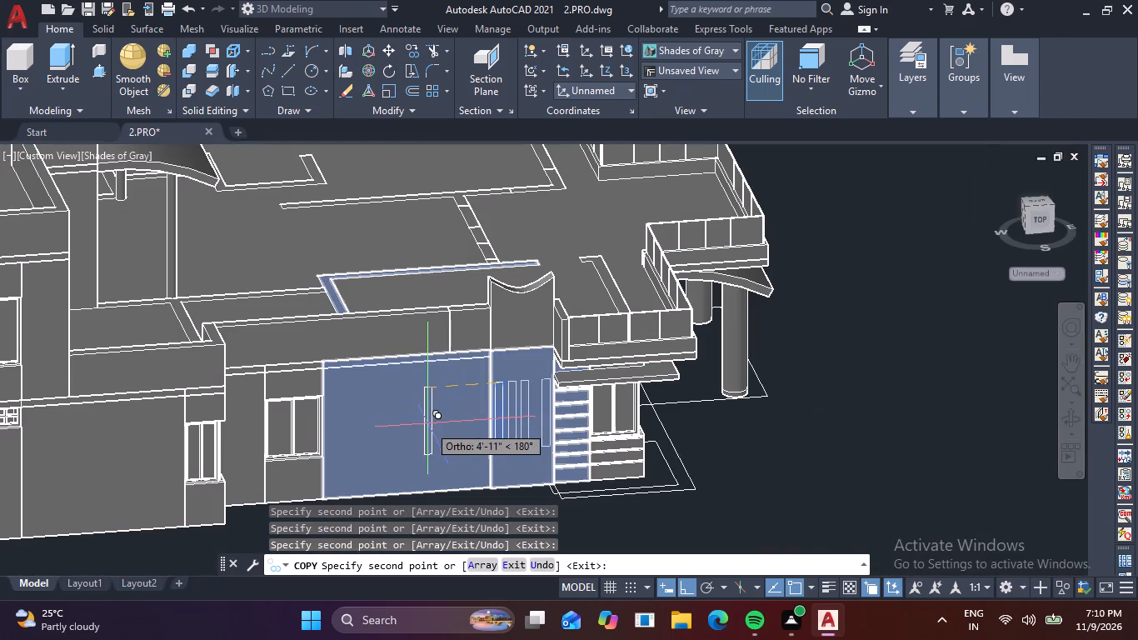
key(Escape)
scroll(568, 360, up, 6)
middle_drag(573, 392, 464, 292)
key(Escape)
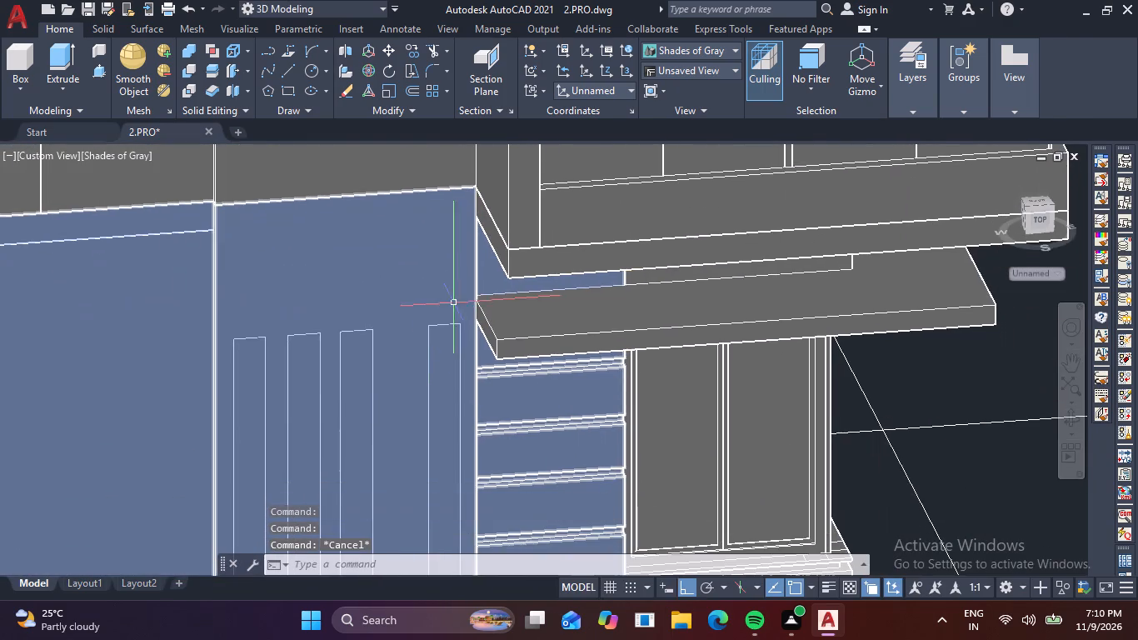
key(Escape)
scroll(408, 345, up, 2)
key(Escape)
key(Escape)
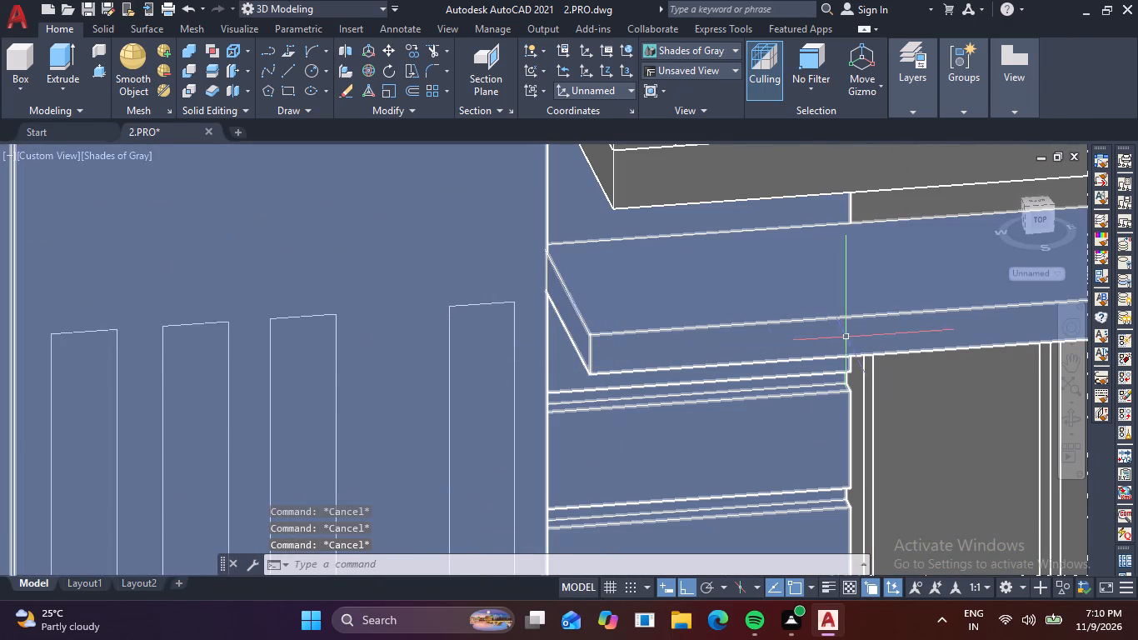
key(Escape)
key(Escape)
key(Escape)
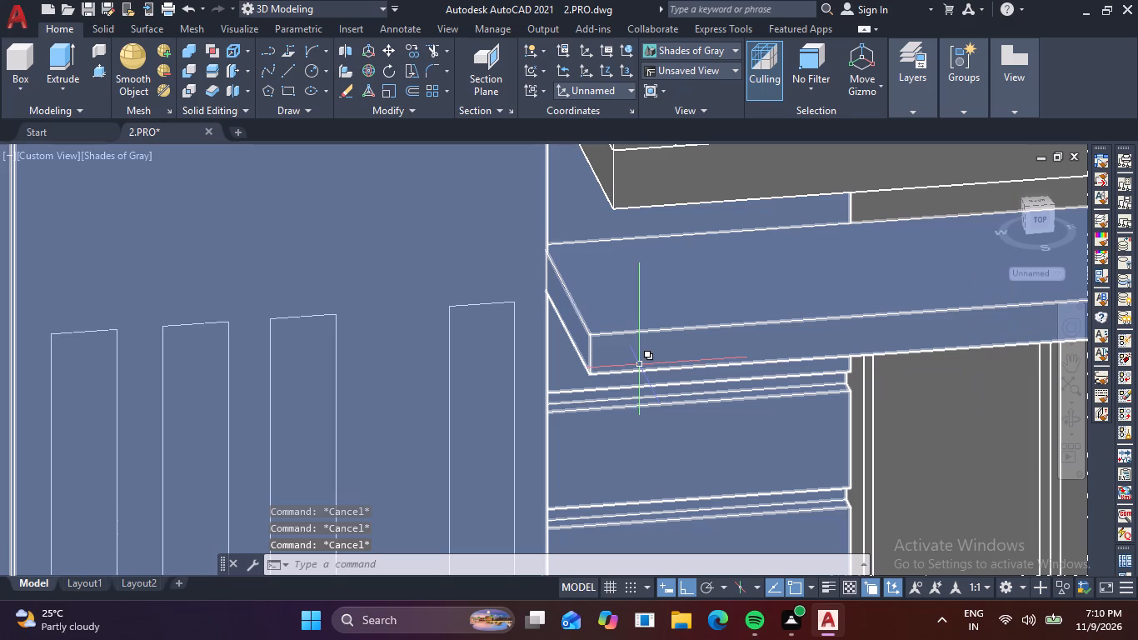
Draw a narrow vertical rectangle of four lines, about 6" by 4'-11", in the remaining gap of the wall strip's rectangle row.
key(l)
key(space)
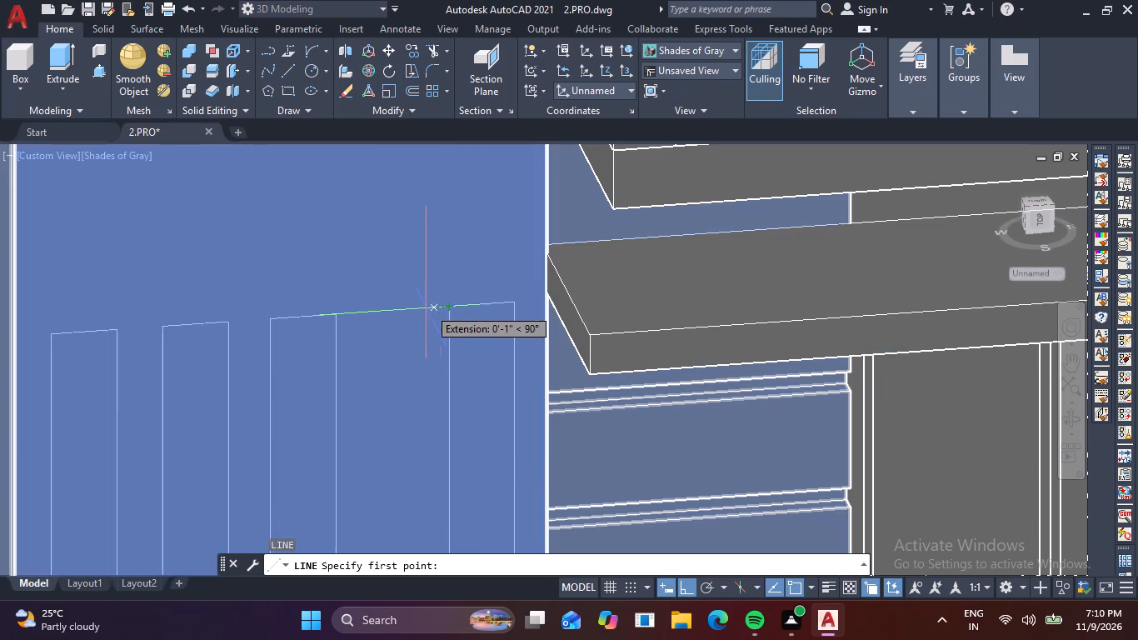
click(427, 308)
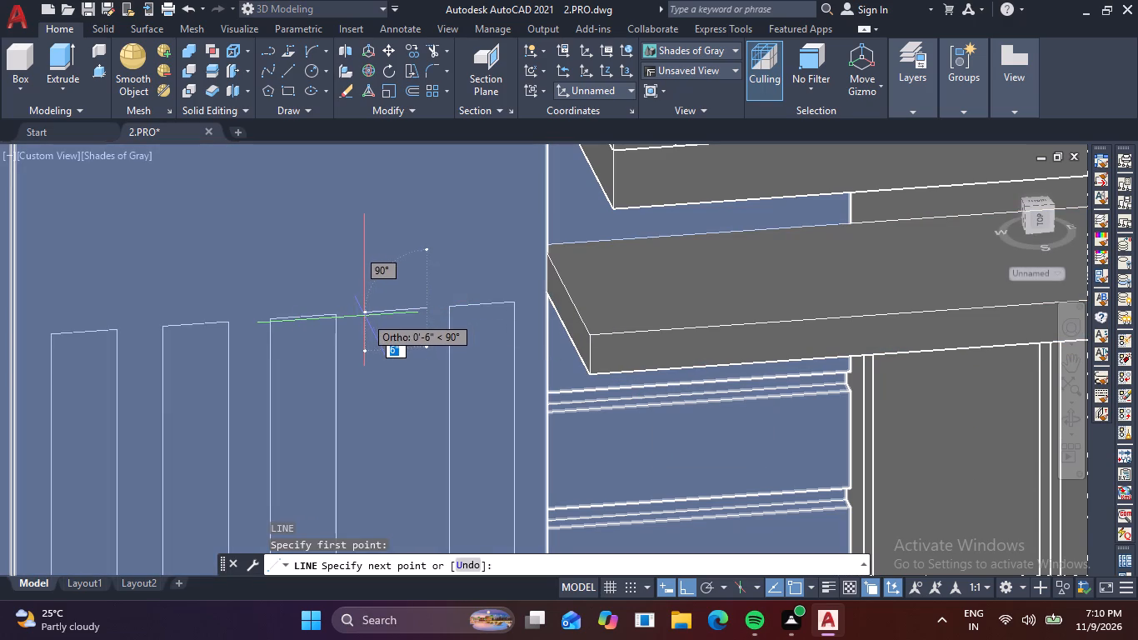
click(365, 316)
scroll(368, 437, down, 1)
middle_drag(370, 444, 348, 286)
middle_drag(380, 421, 380, 416)
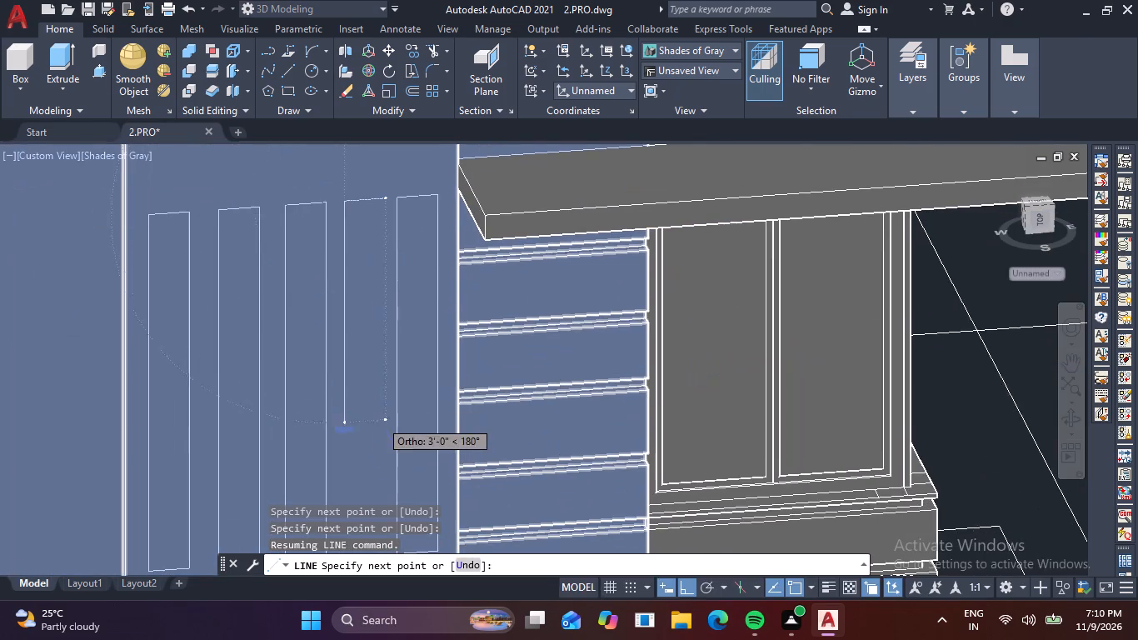
middle_drag(380, 416, 339, 250)
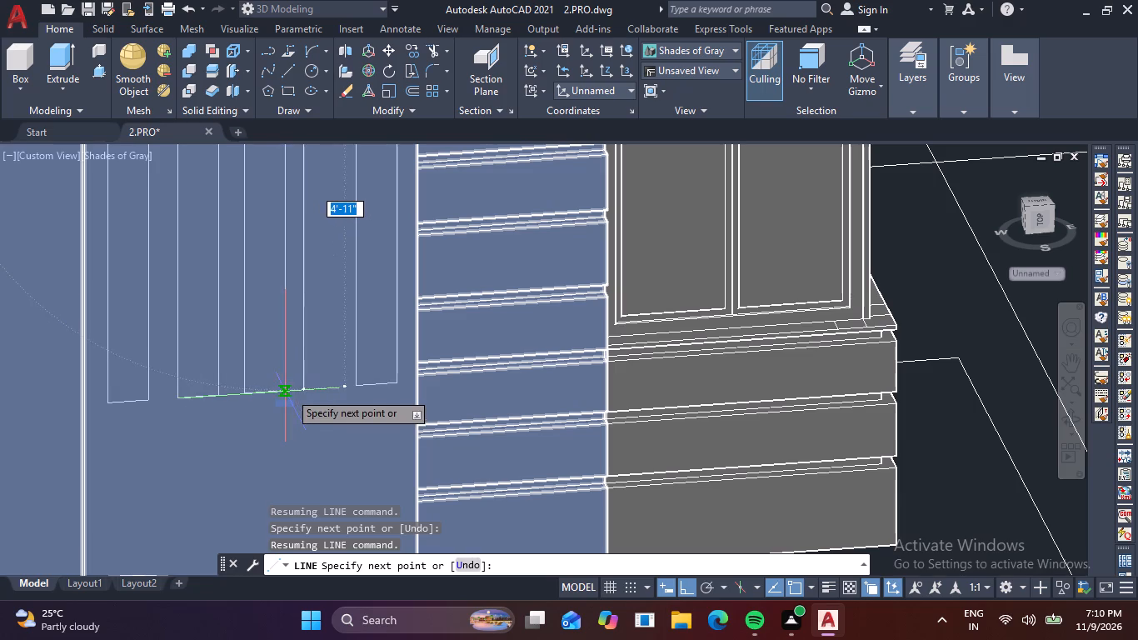
click(306, 390)
middle_drag(359, 298, 339, 423)
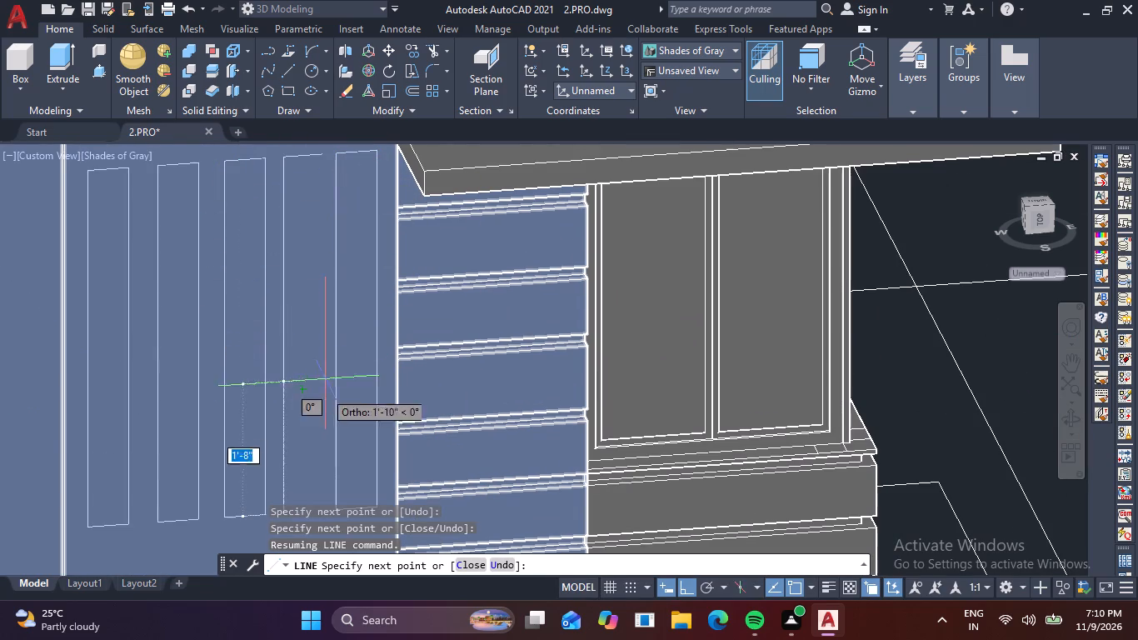
middle_drag(326, 477, 327, 416)
scroll(327, 415, down, 2)
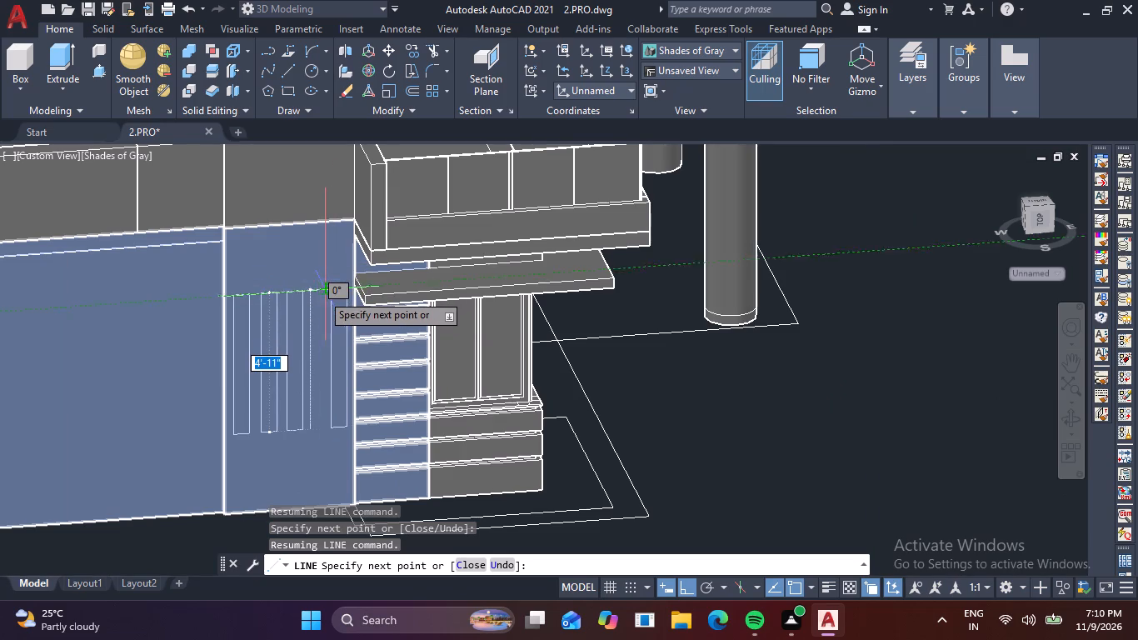
click(324, 427)
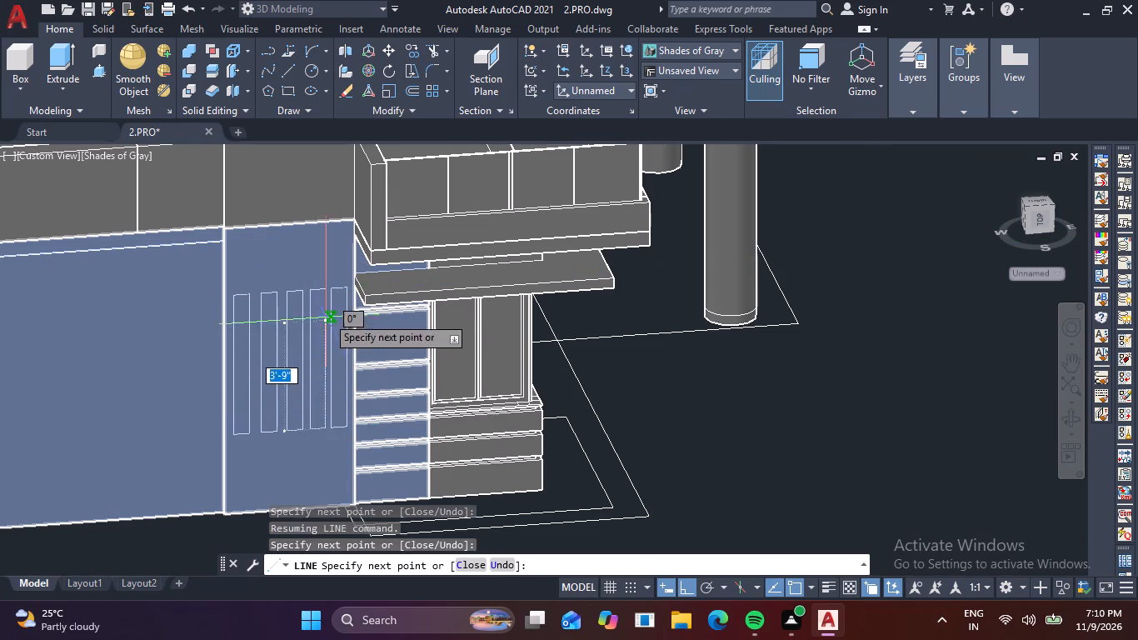
scroll(322, 292, up, 2)
click(327, 290)
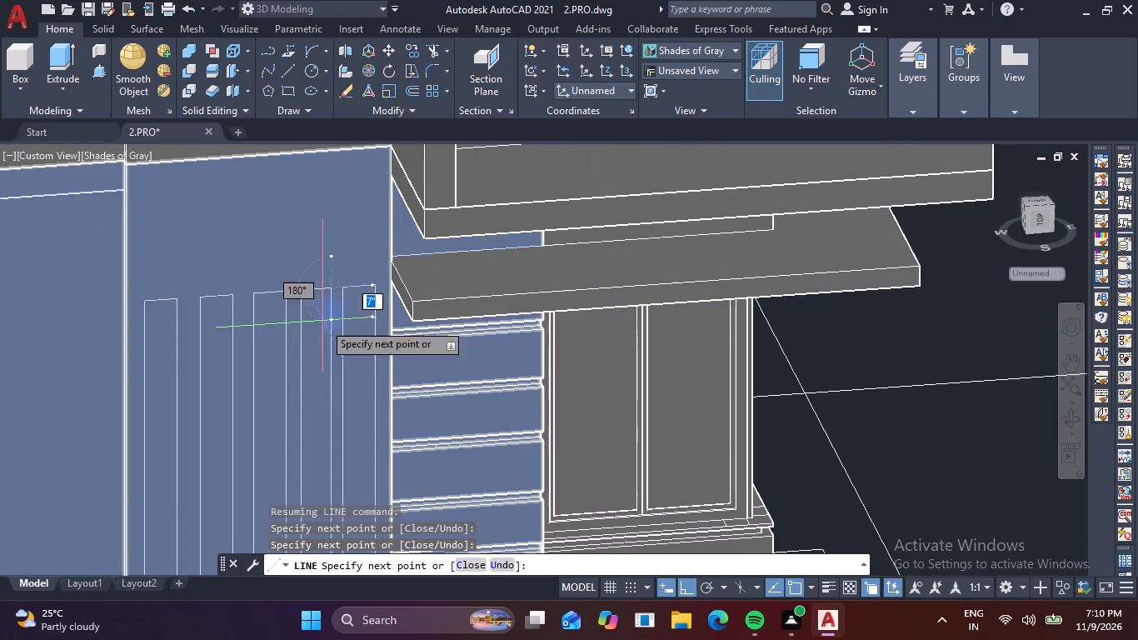
key(Escape)
Presspull the first narrow rectangle, at the row's end beside the long plain wall, 2" into the wall strip.
scroll(394, 398, down, 2)
shift+middle_drag(432, 399, 424, 401)
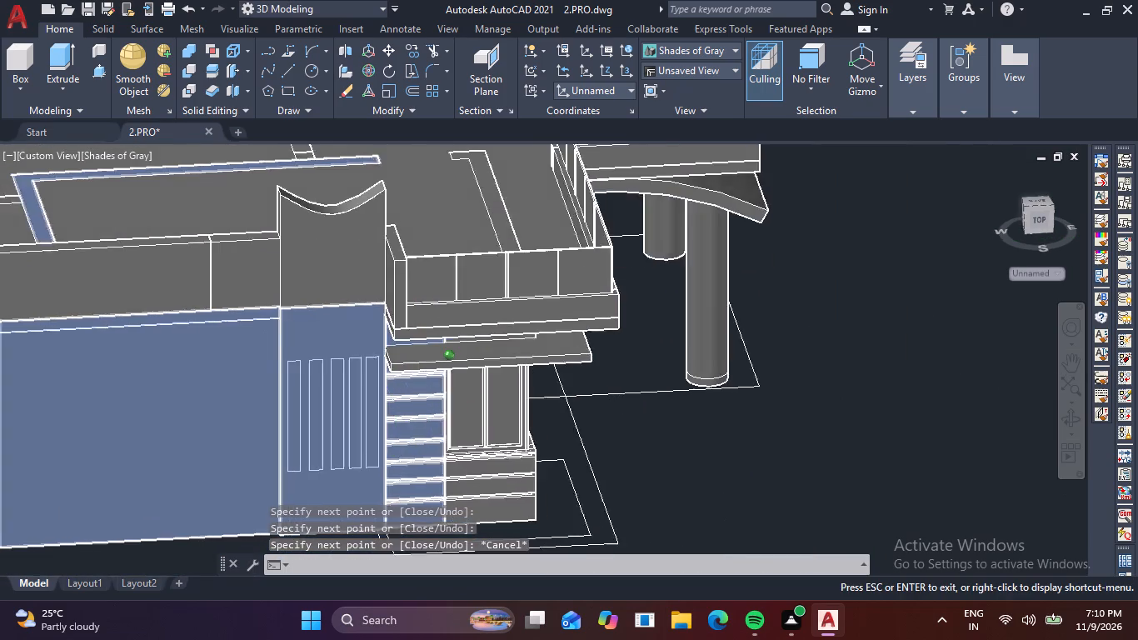
shift+middle_drag(424, 401, 325, 399)
middle_drag(222, 343, 285, 355)
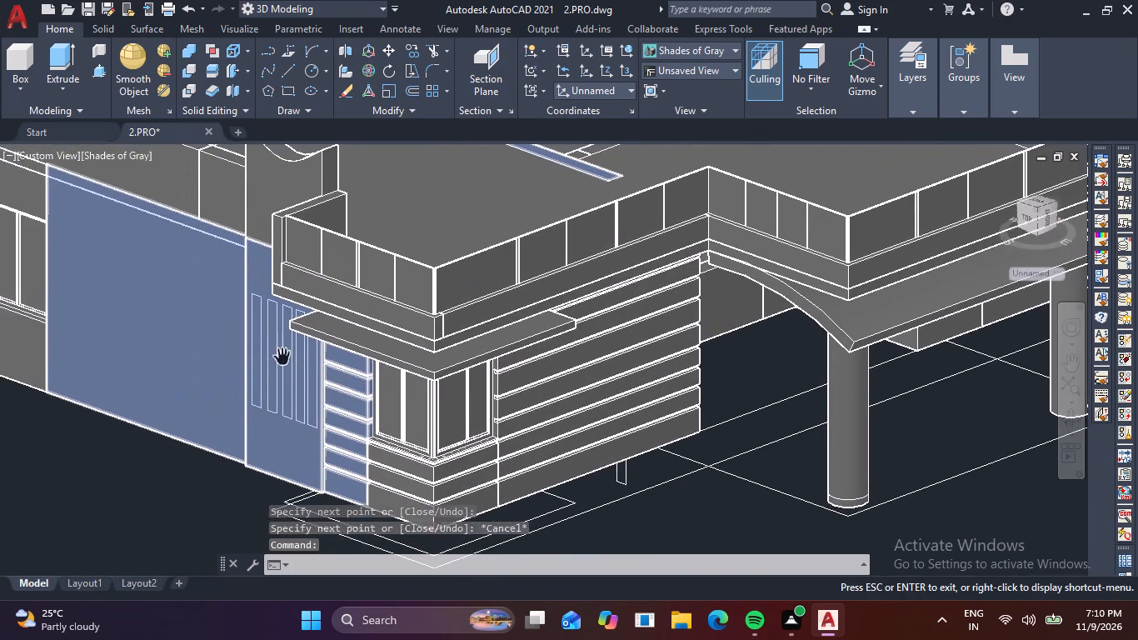
shift+middle_drag(284, 361, 348, 341)
scroll(334, 304, up, 2)
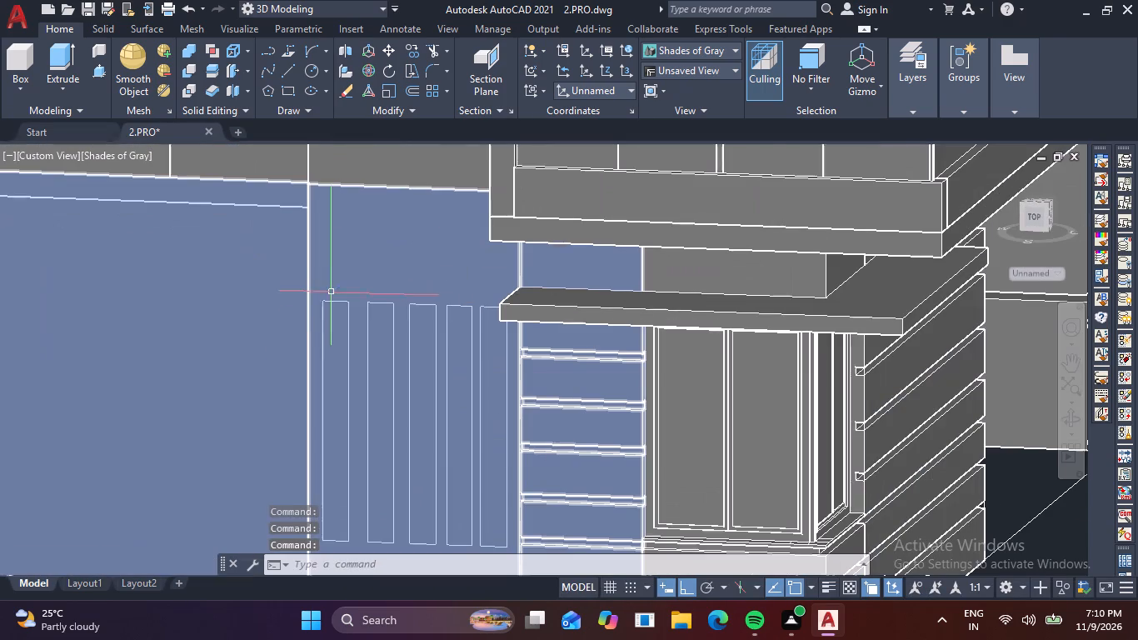
key(Escape)
click(377, 176)
key(Escape)
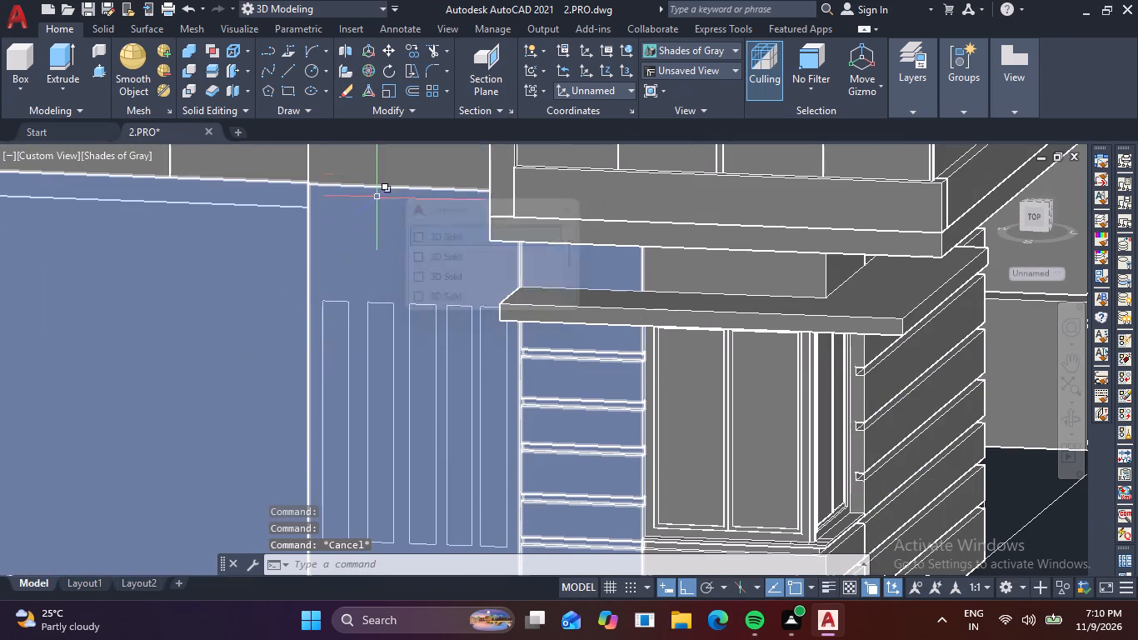
key(Escape)
scroll(377, 253, down, 1)
click(375, 254)
key(Escape)
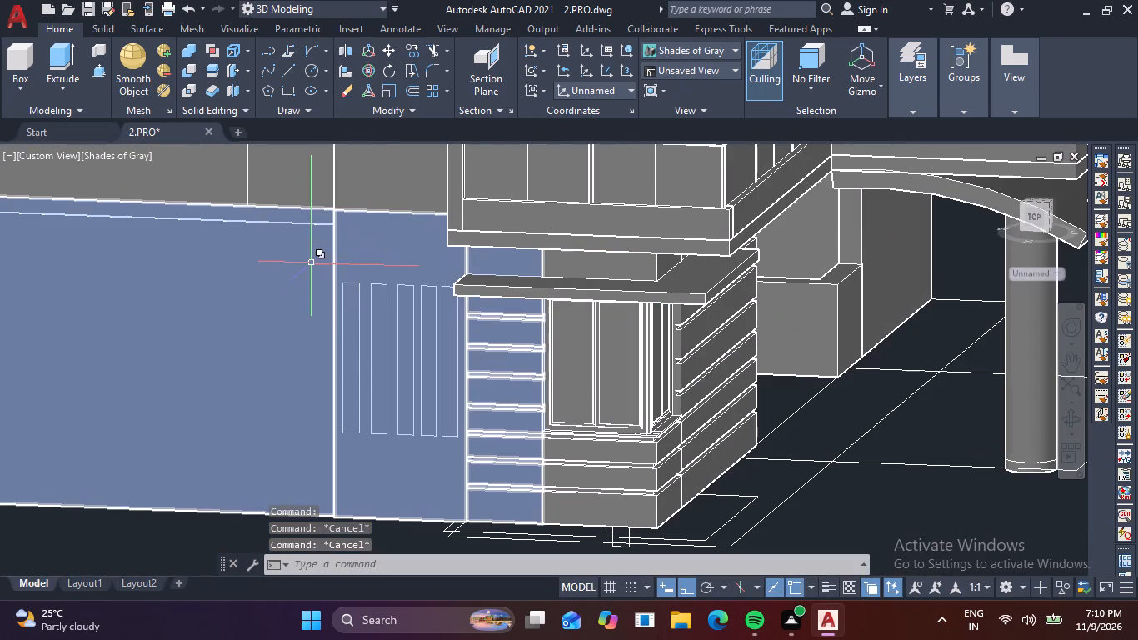
click(105, 75)
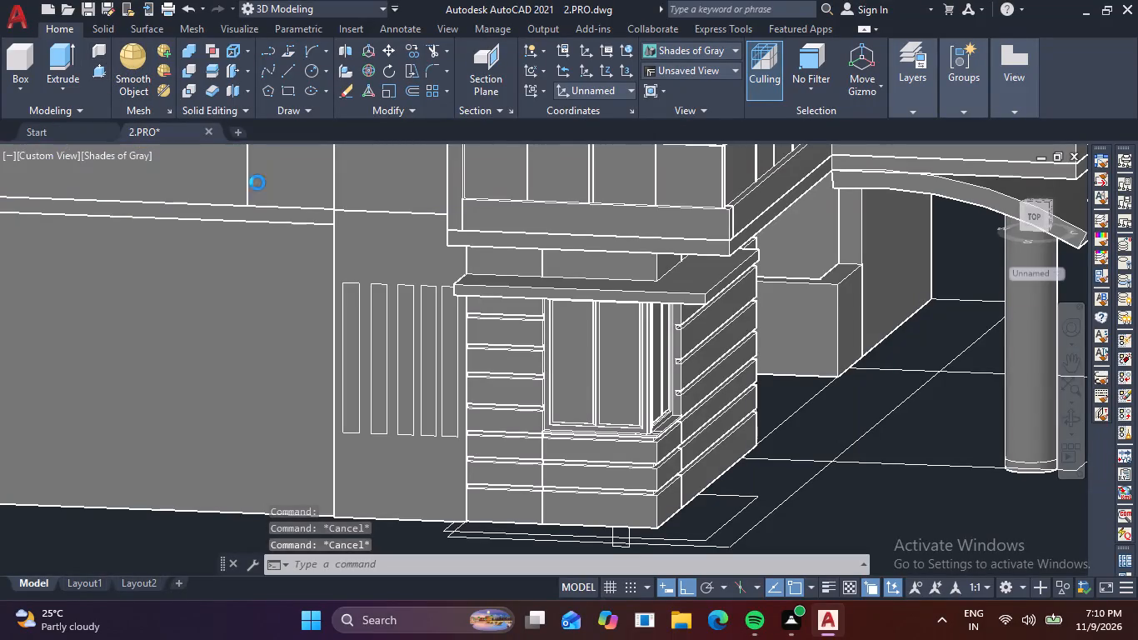
scroll(348, 326, up, 1)
click(352, 325)
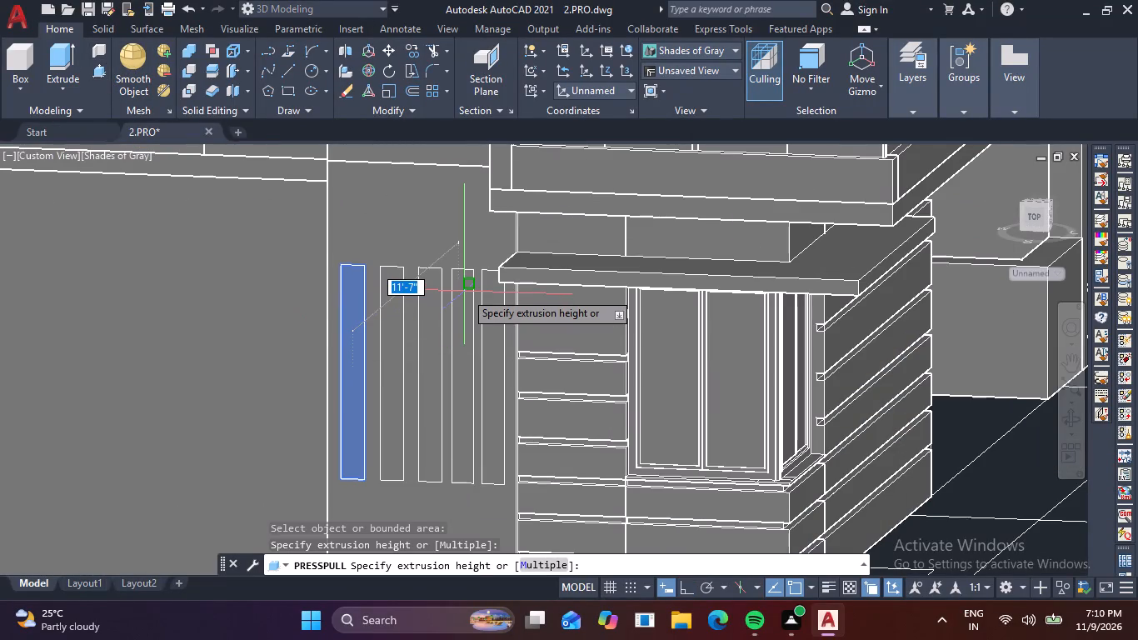
text(2)
key(space)
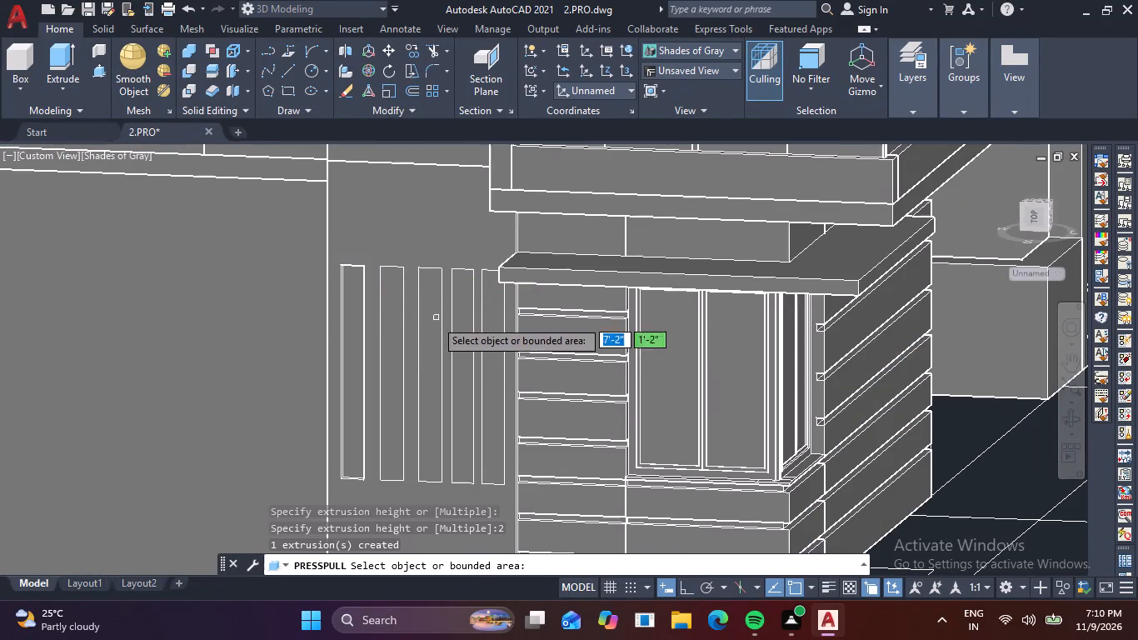
key(Escape)
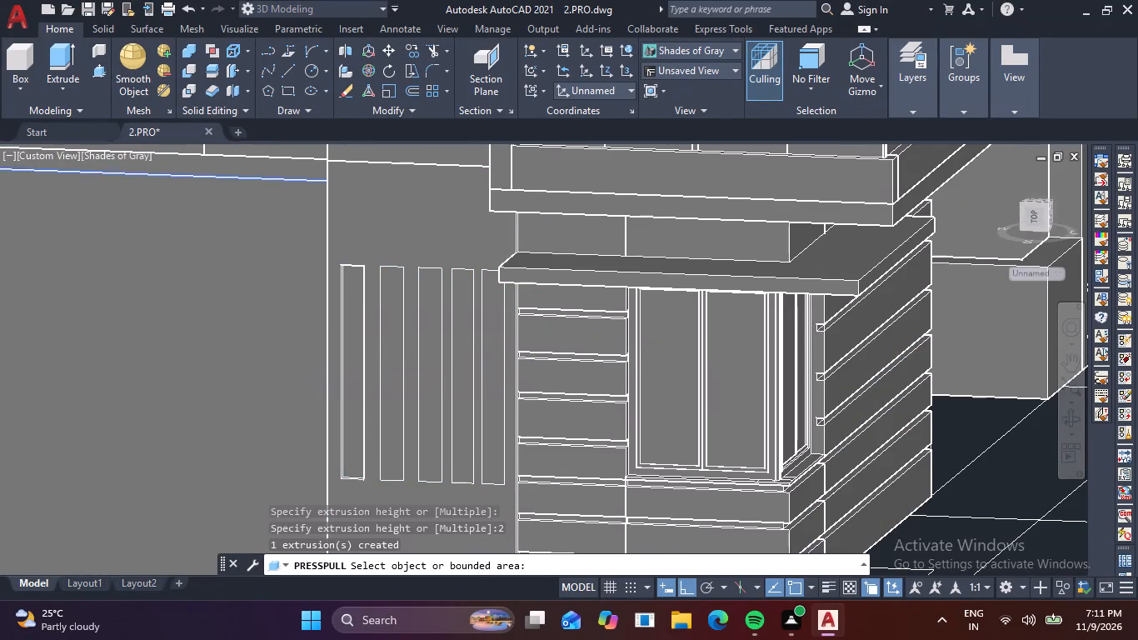
Presspull the other four narrow rectangles into the wall strip by the same 2" depth.
shift+middle_drag(325, 402, 286, 407)
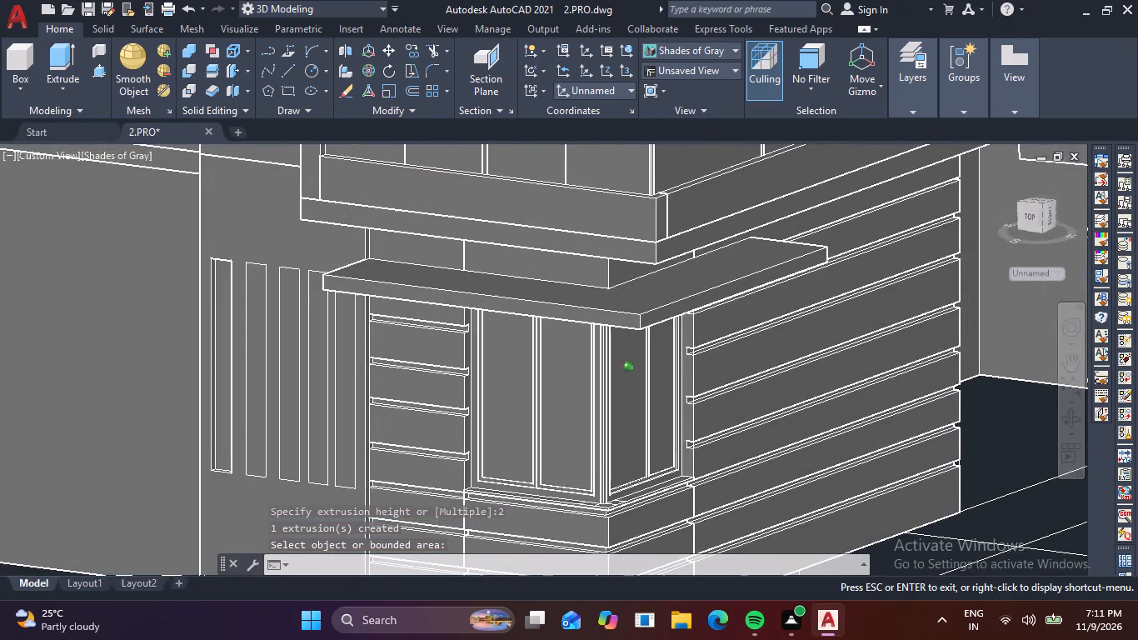
shift+middle_drag(286, 407, 272, 408)
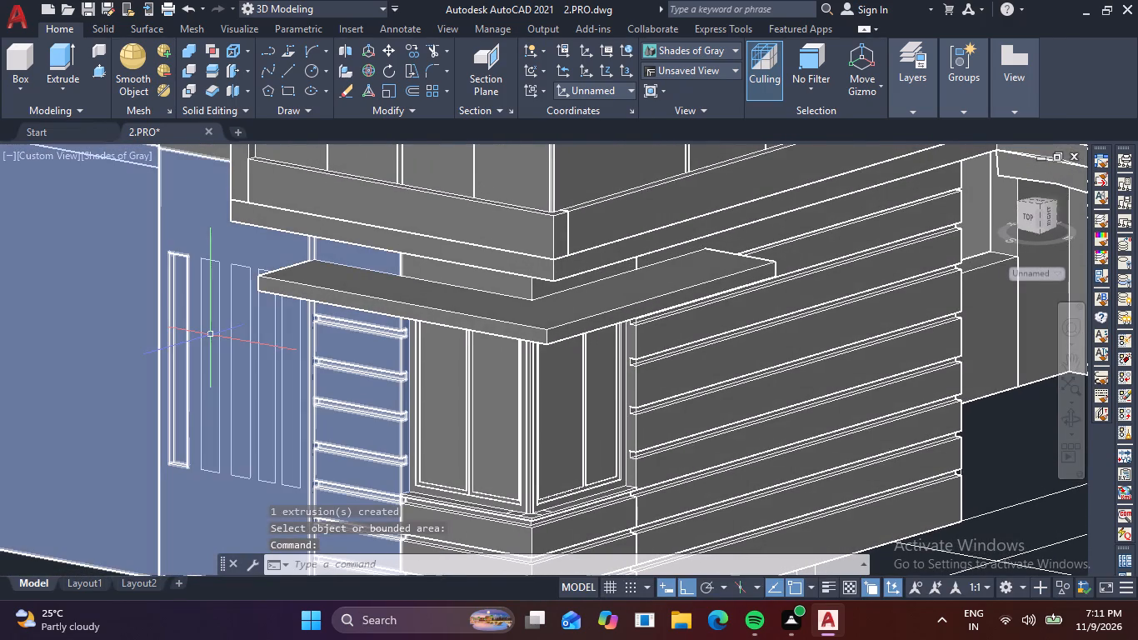
click(102, 71)
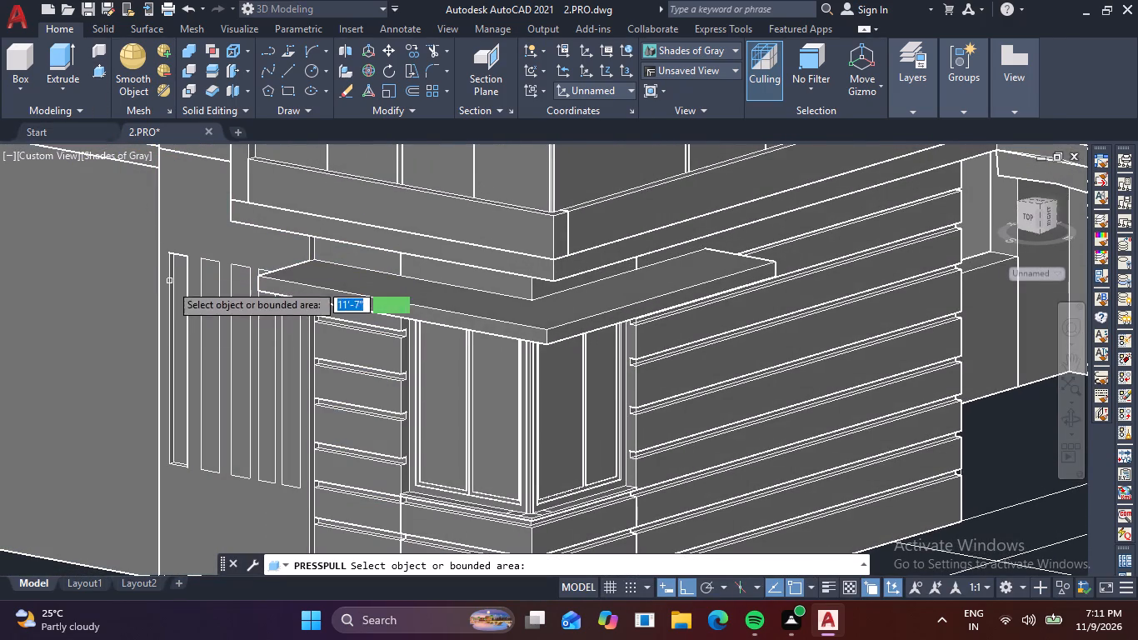
click(211, 335)
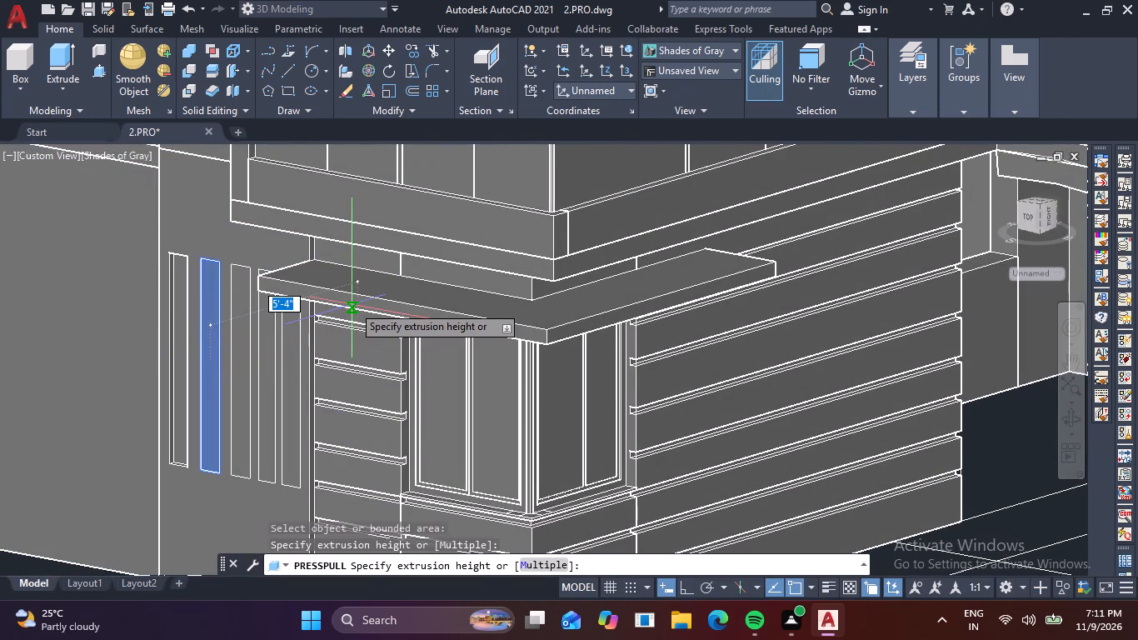
key(space)
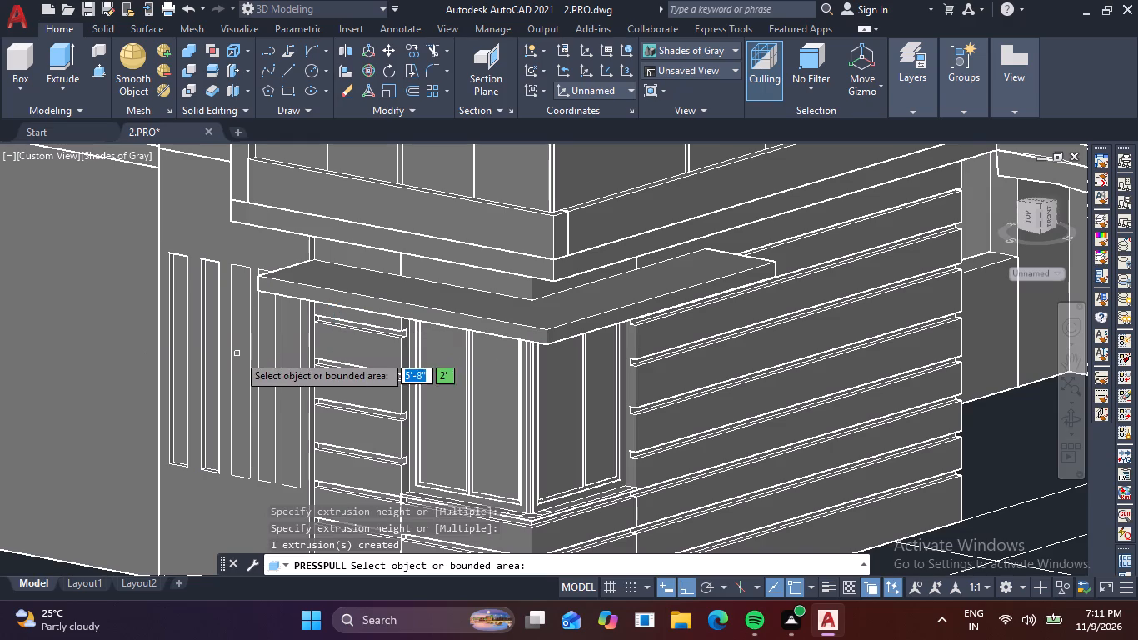
click(239, 356)
key(space)
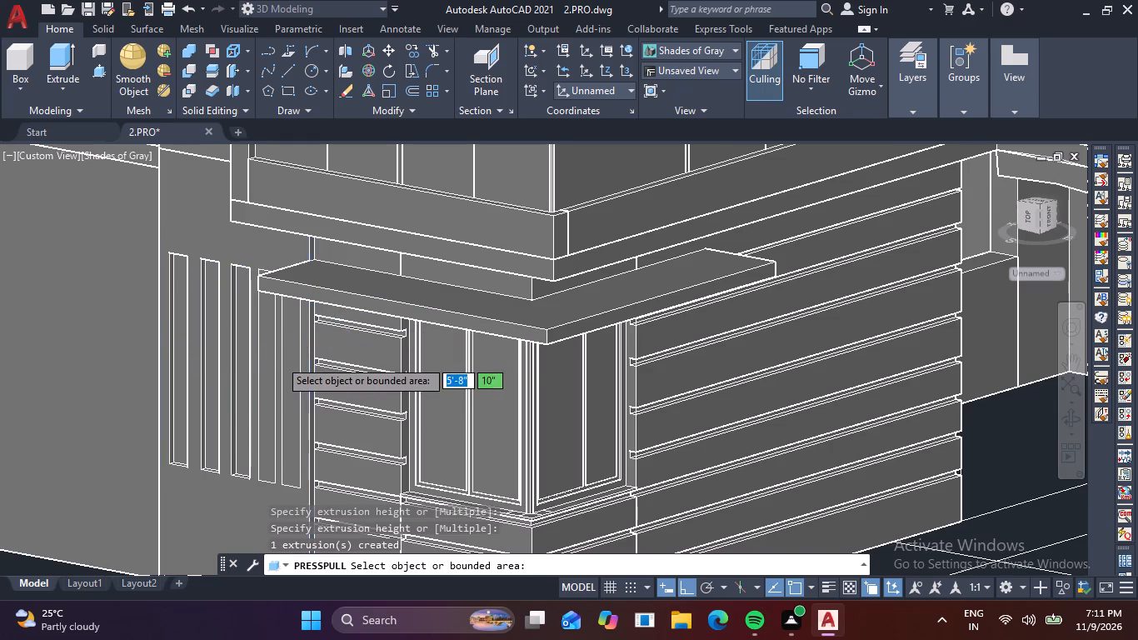
click(264, 358)
key(space)
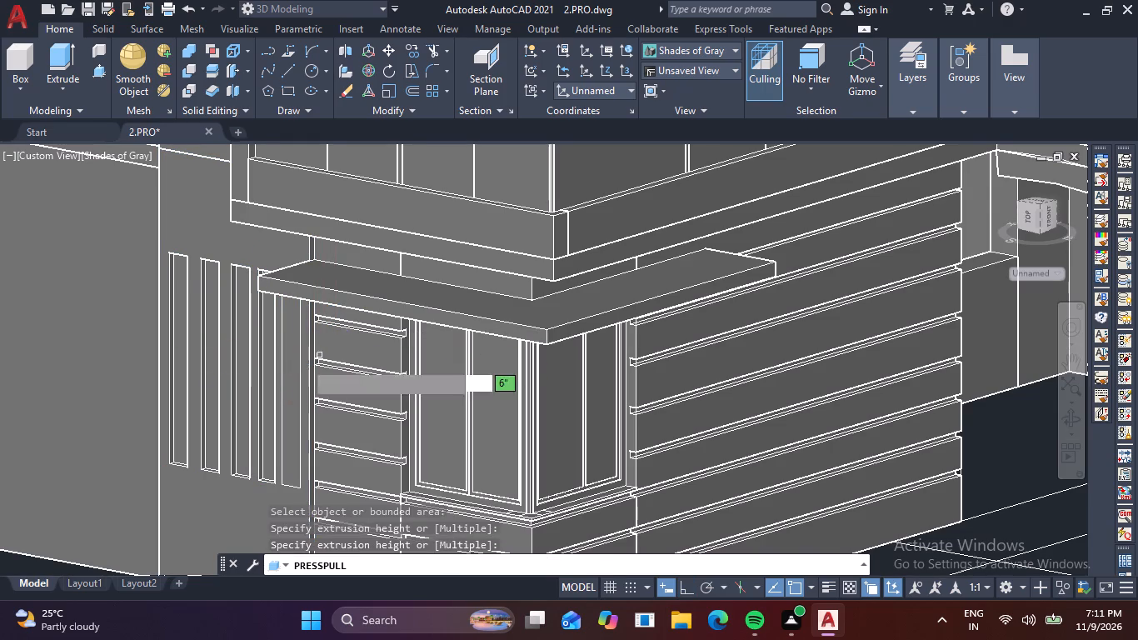
click(292, 358)
key(space)
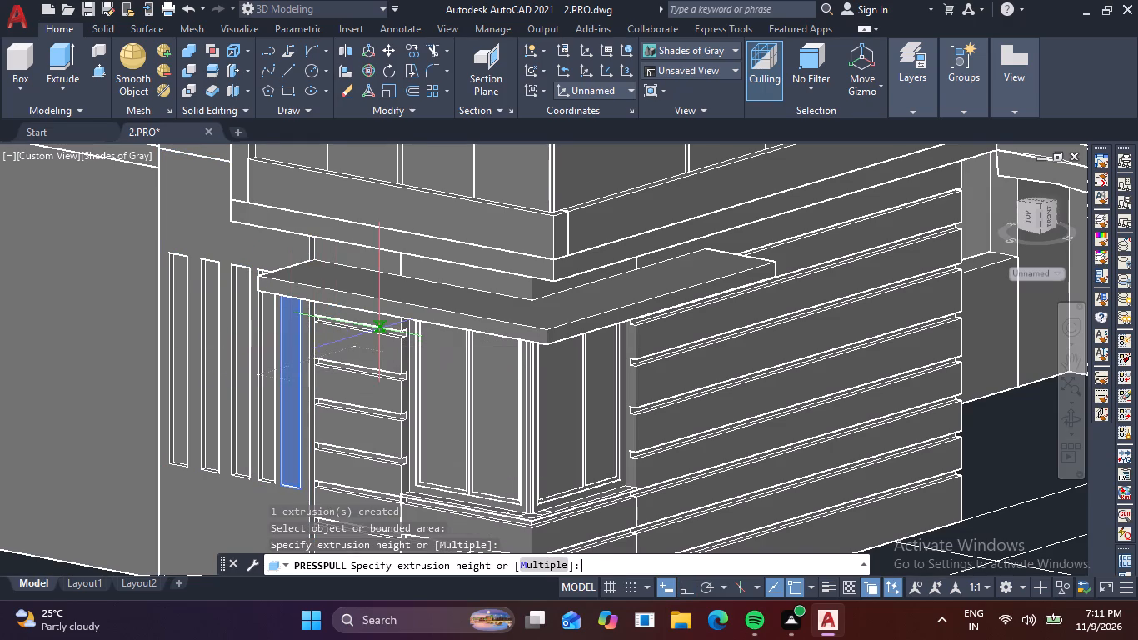
key(Escape)
key(Escape)
Draw a vertical rectangle about 10" by 1'-9" on the long parapet wall's front face, near the end farthest from the wall strip.
middle_drag(198, 322, 243, 347)
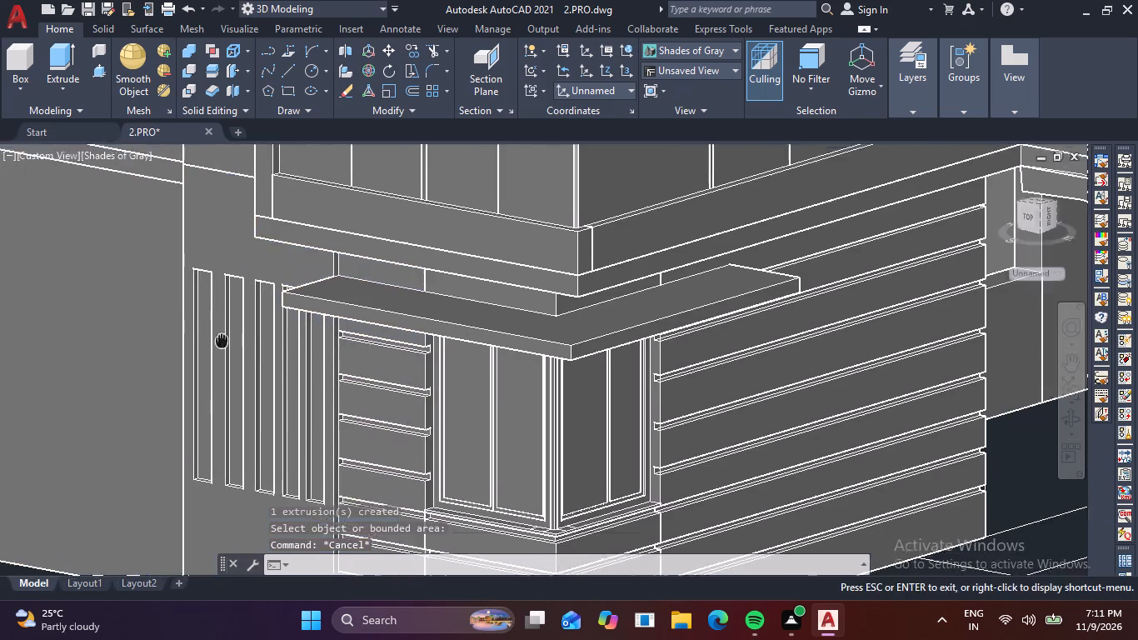
middle_drag(243, 347, 374, 416)
key(Escape)
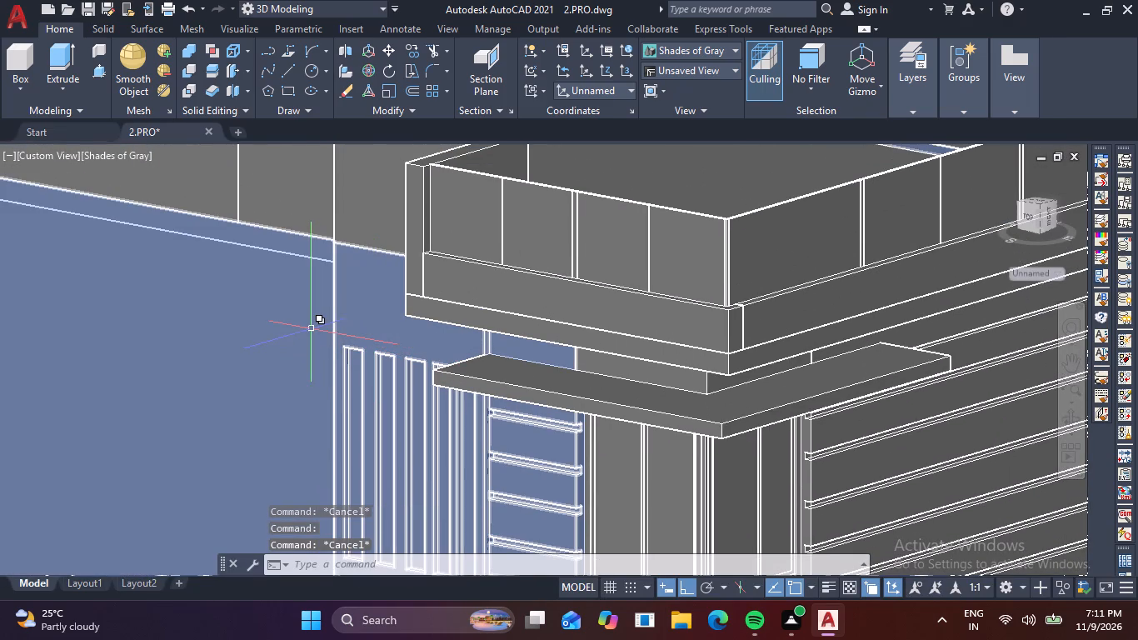
shift+middle_drag(311, 335, 387, 343)
scroll(427, 322, down, 1)
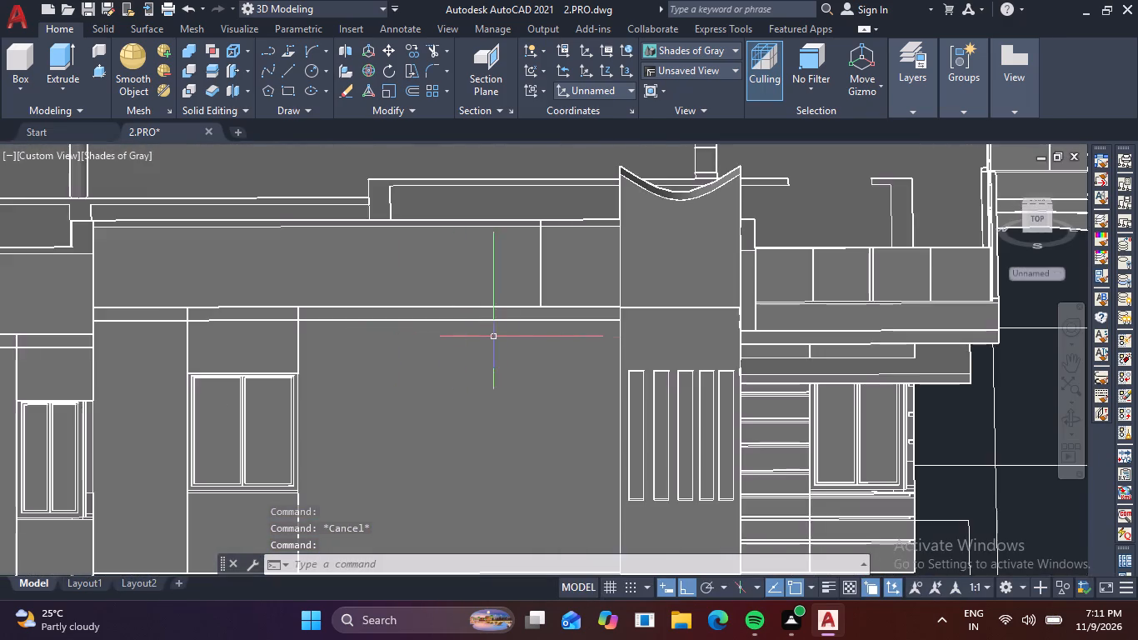
middle_drag(514, 340, 368, 277)
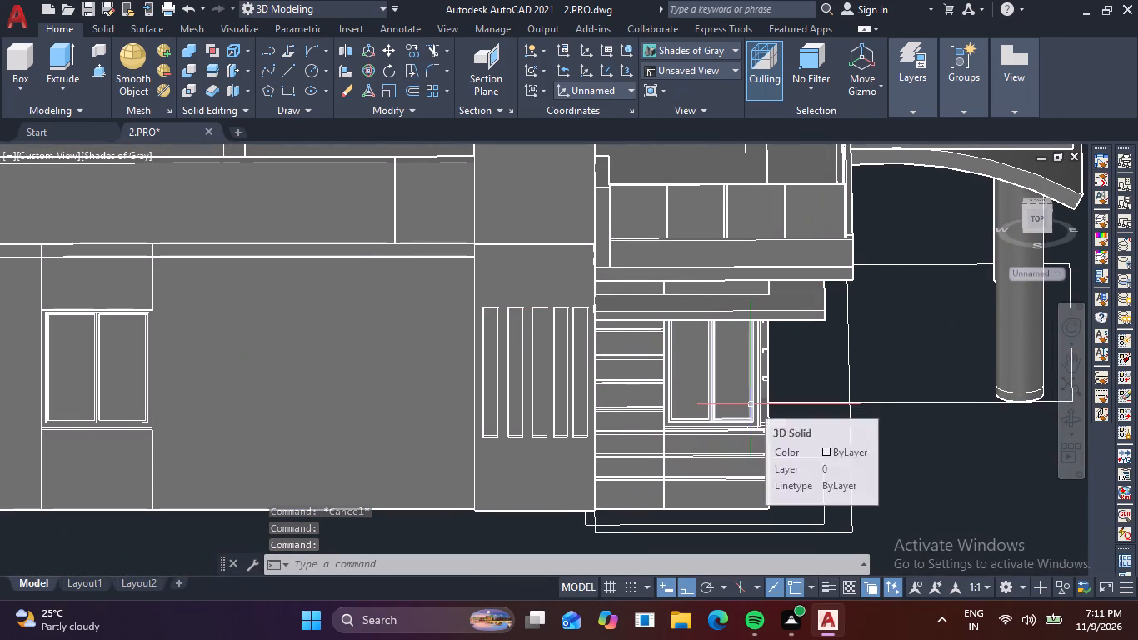
scroll(380, 322, down, 1)
middle_drag(420, 347, 608, 459)
scroll(412, 362, up, 2)
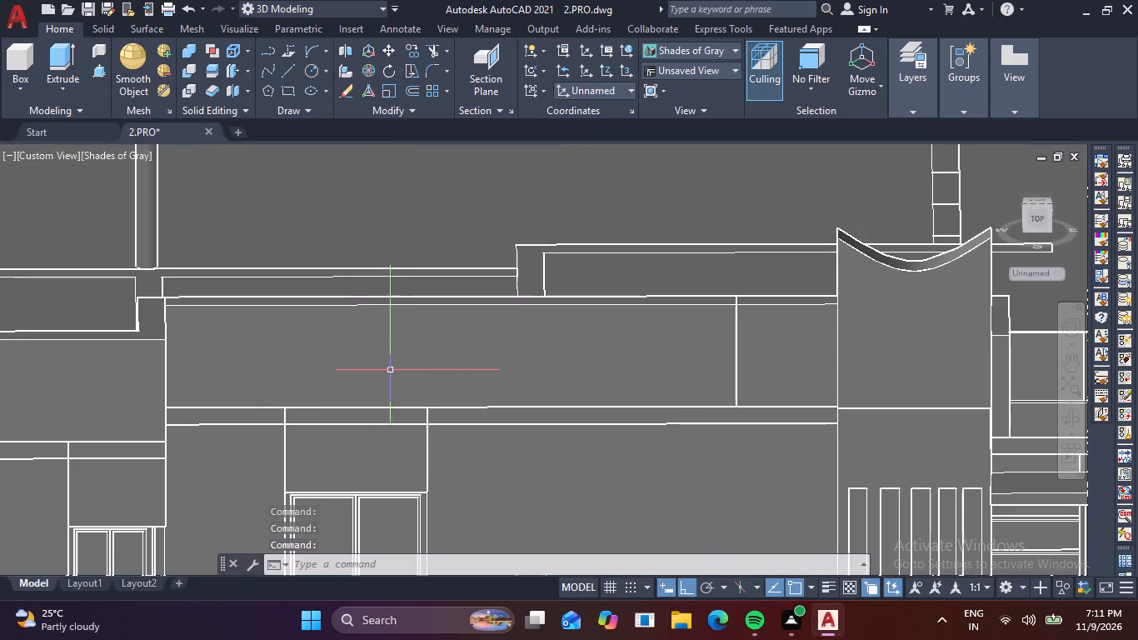
key(Escape)
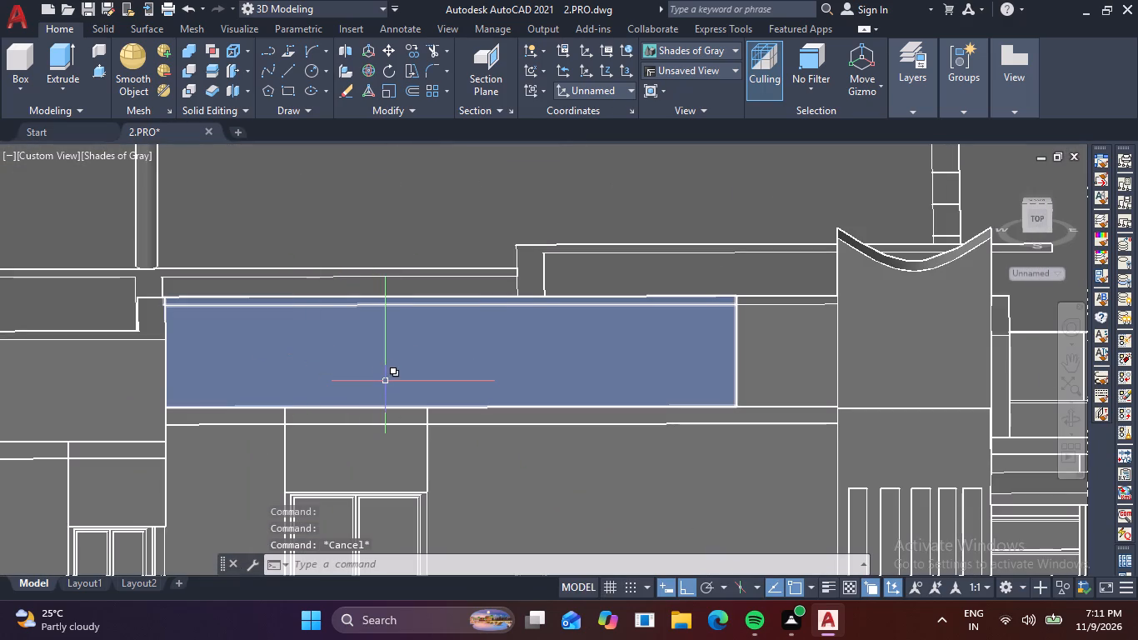
shift+middle_drag(383, 383, 367, 367)
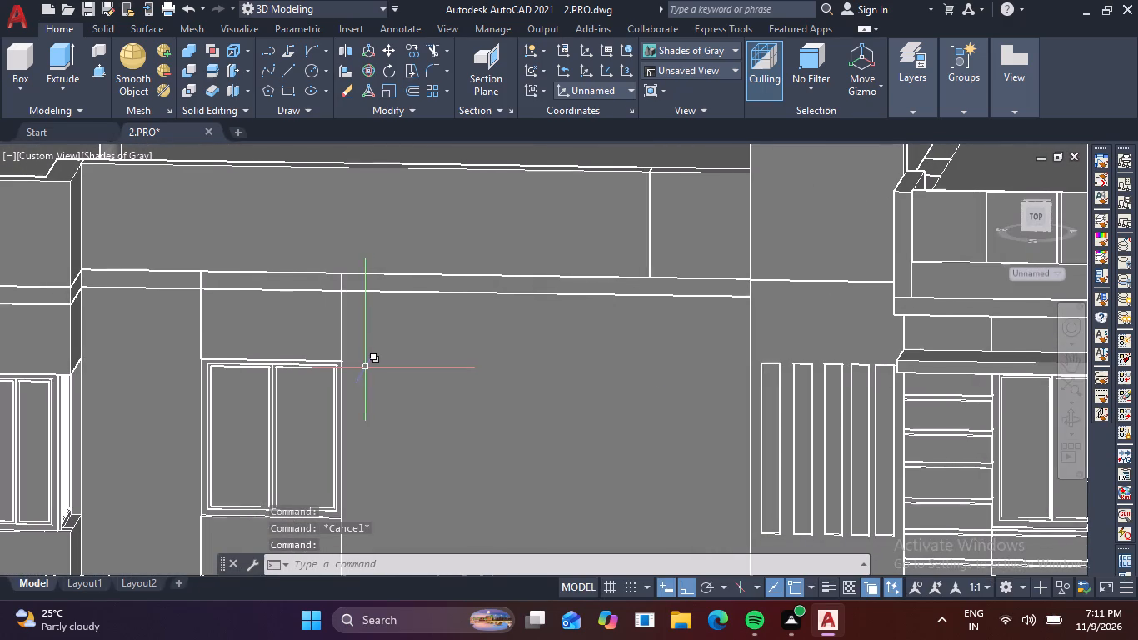
middle_drag(367, 372, 429, 454)
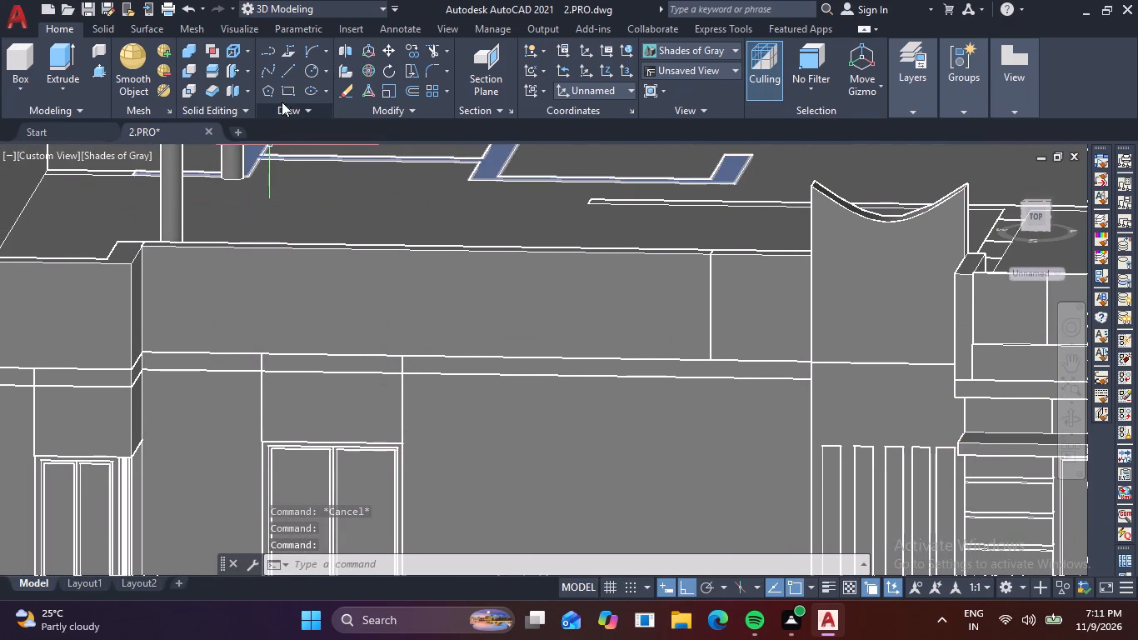
click(286, 93)
click(211, 277)
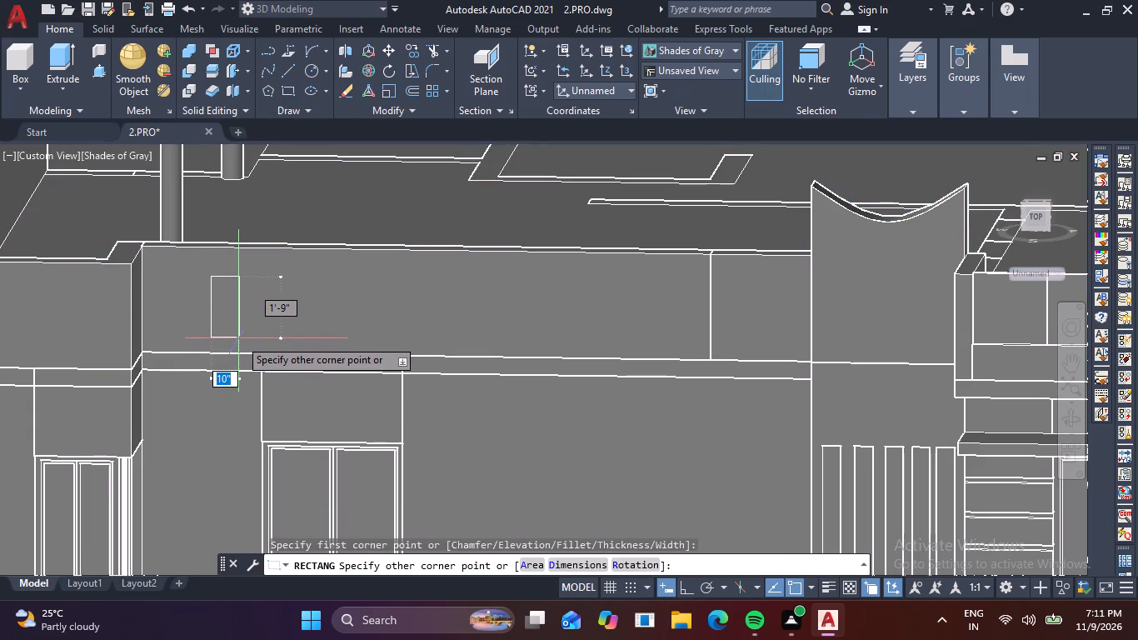
click(237, 339)
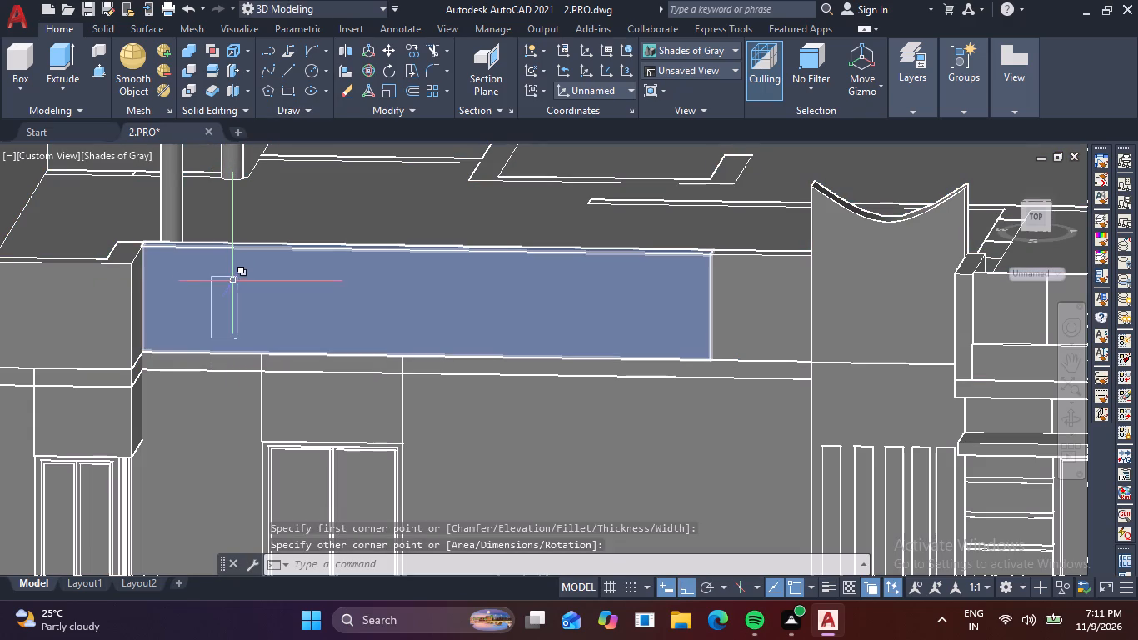
Copy the parapet wall's vertical rectangle along the wall face toward the projecting wall strip, leaving a wide gap between the two.
click(234, 277)
click(277, 360)
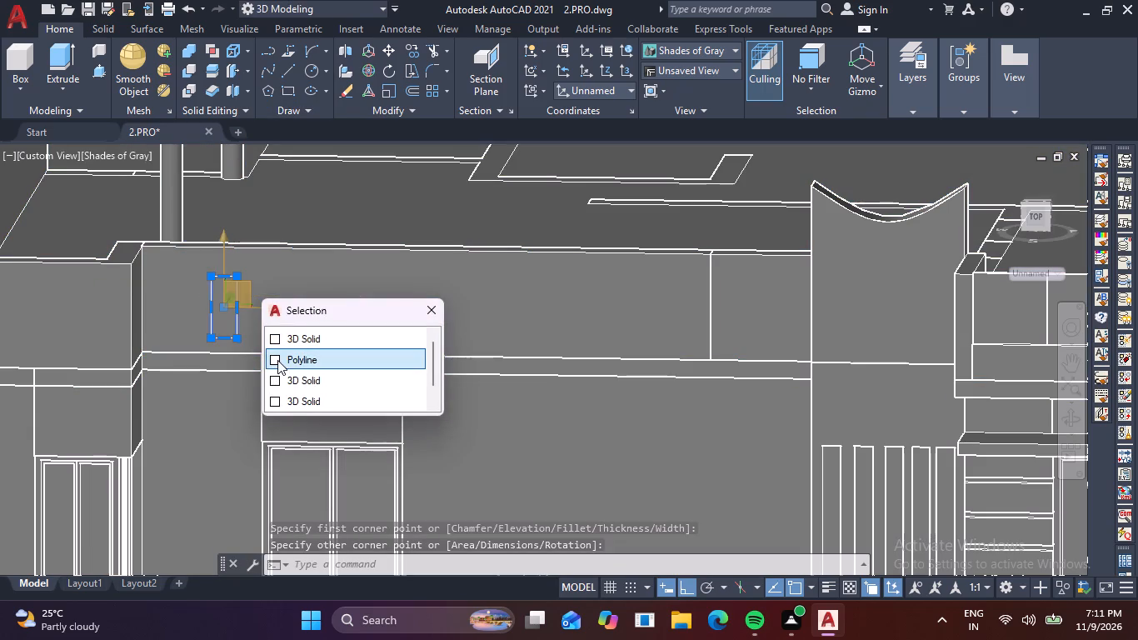
text(co)
key(space)
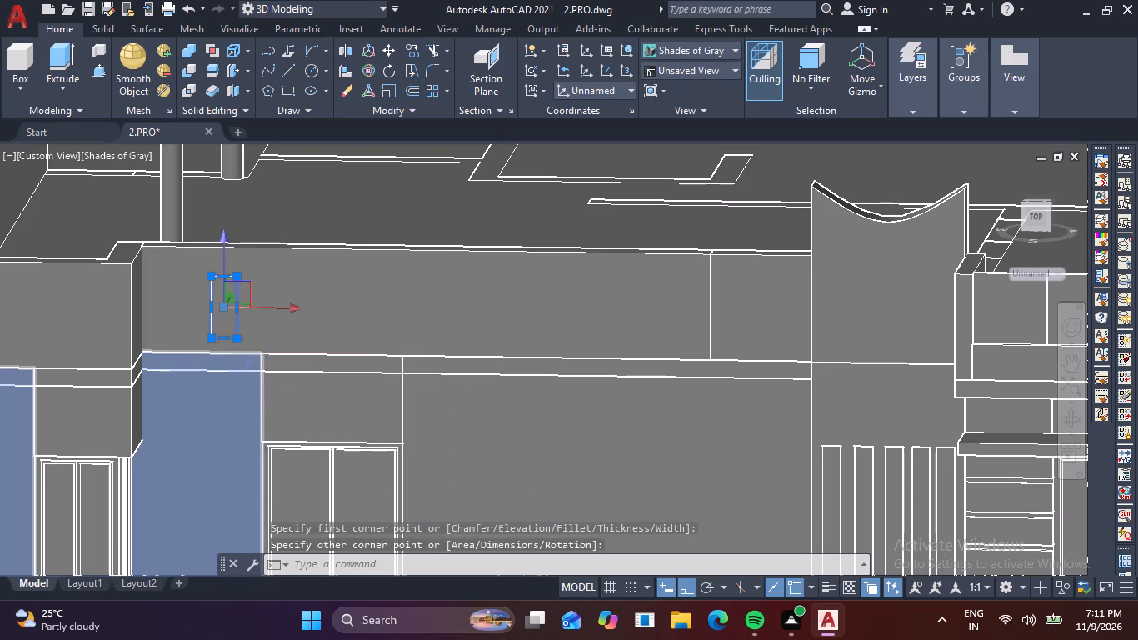
click(227, 275)
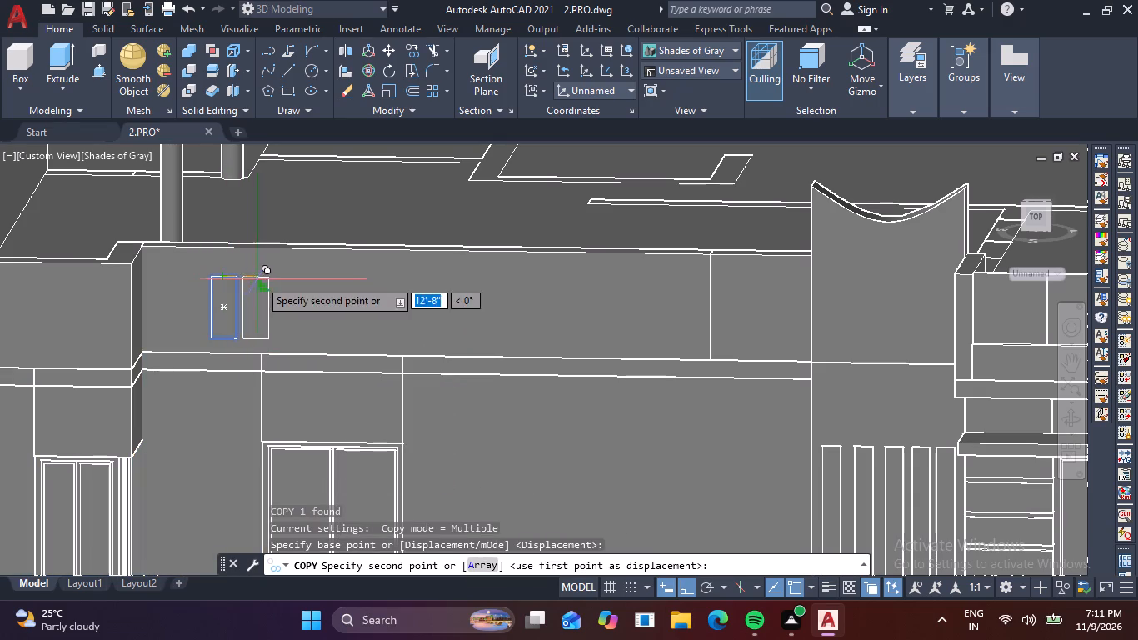
click(265, 279)
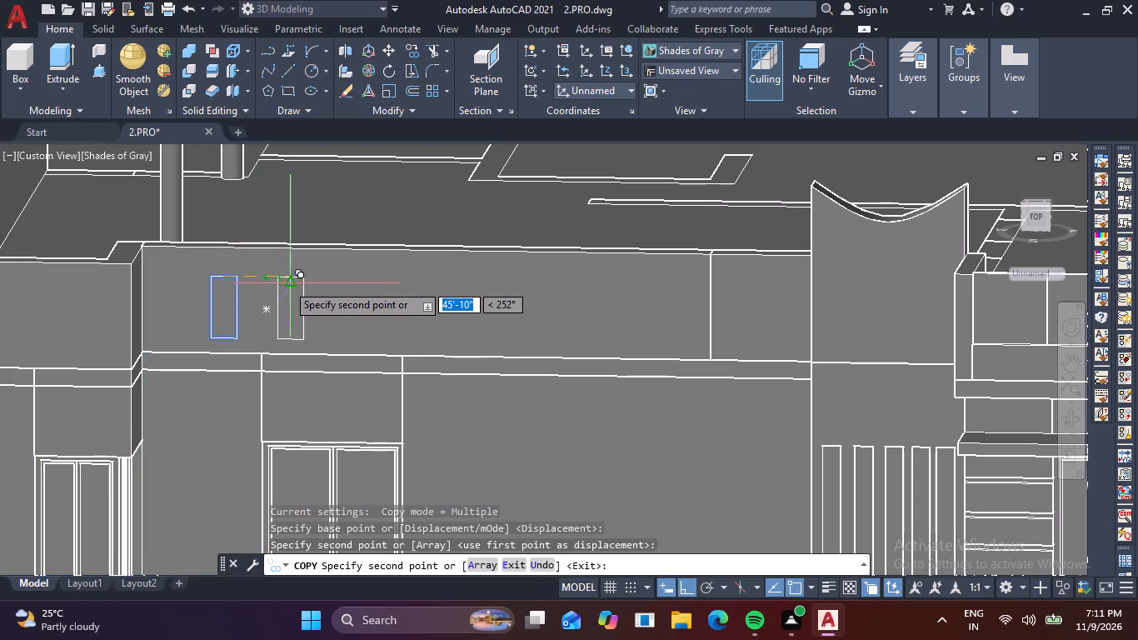
click(284, 283)
click(357, 293)
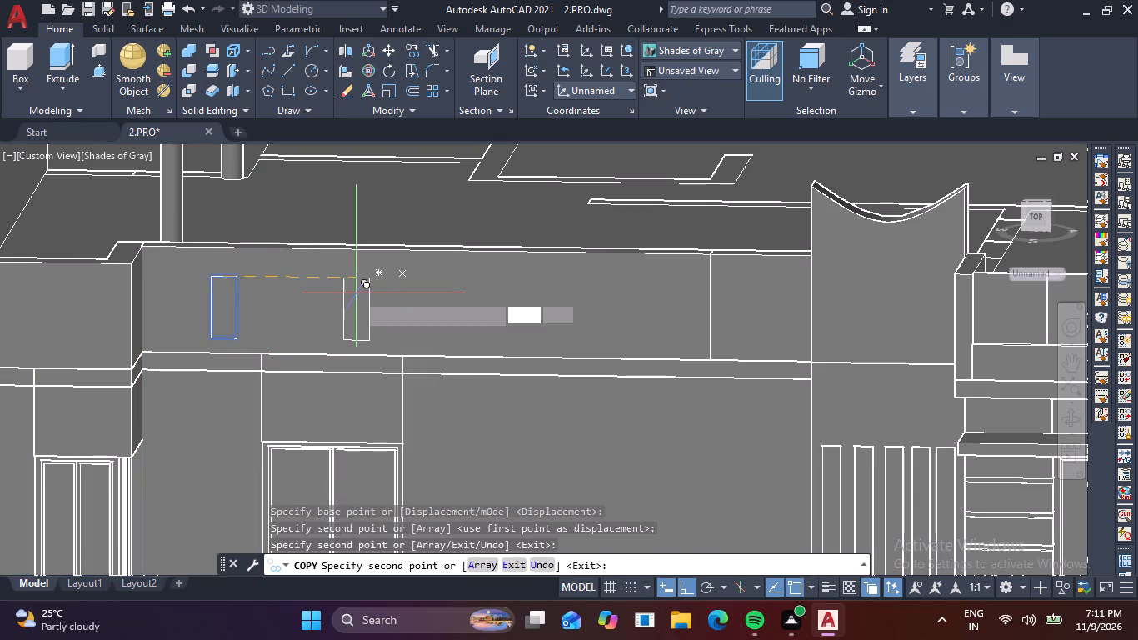
key(Escape)
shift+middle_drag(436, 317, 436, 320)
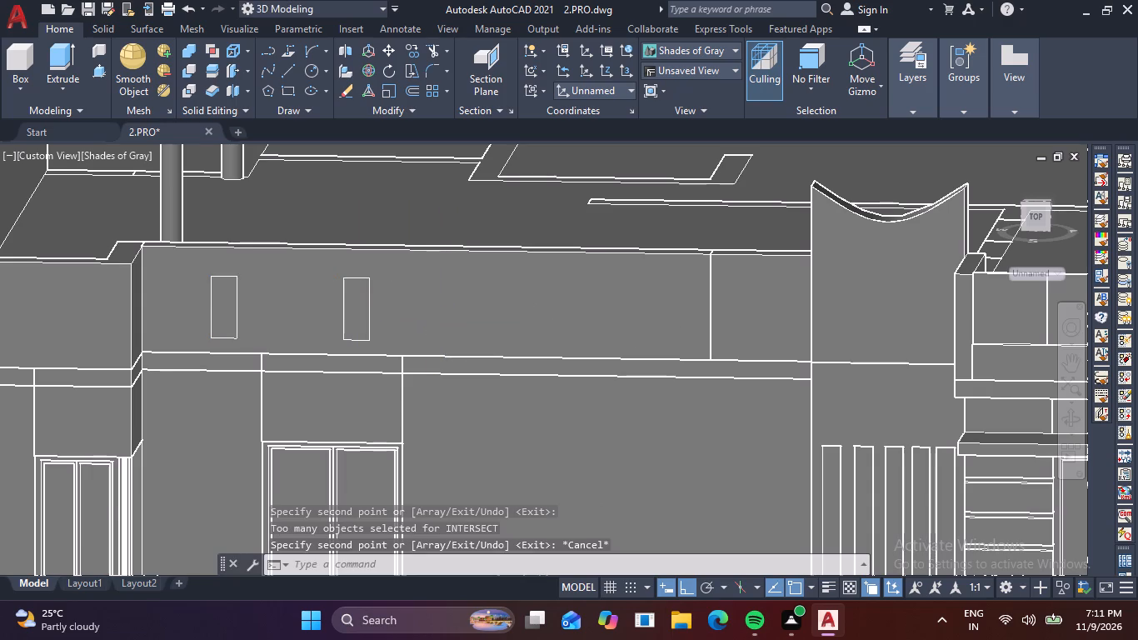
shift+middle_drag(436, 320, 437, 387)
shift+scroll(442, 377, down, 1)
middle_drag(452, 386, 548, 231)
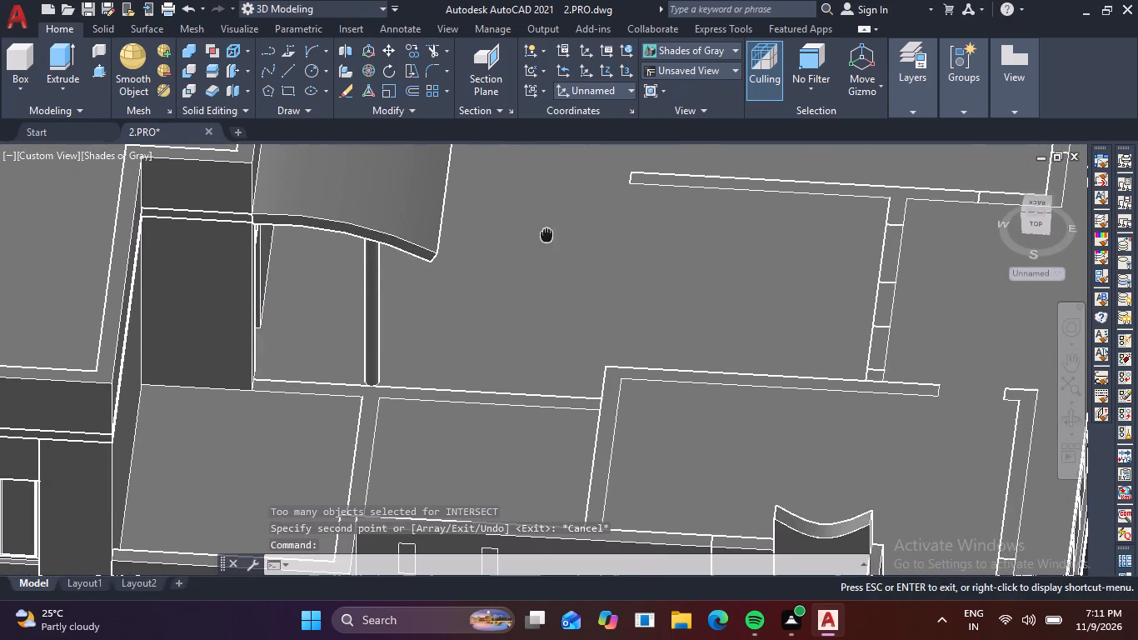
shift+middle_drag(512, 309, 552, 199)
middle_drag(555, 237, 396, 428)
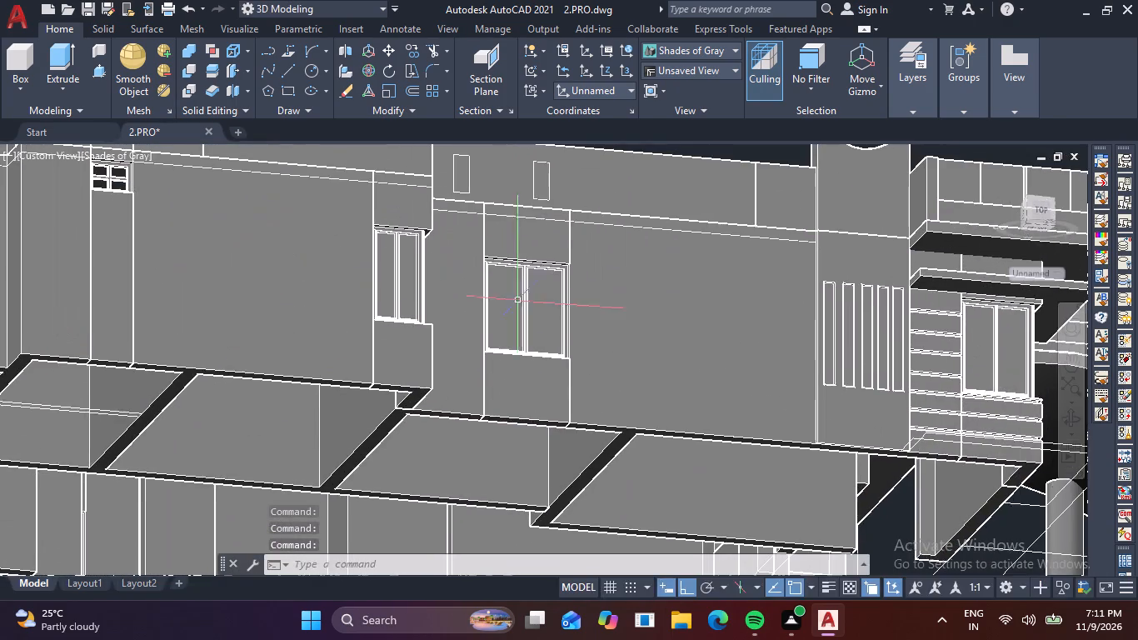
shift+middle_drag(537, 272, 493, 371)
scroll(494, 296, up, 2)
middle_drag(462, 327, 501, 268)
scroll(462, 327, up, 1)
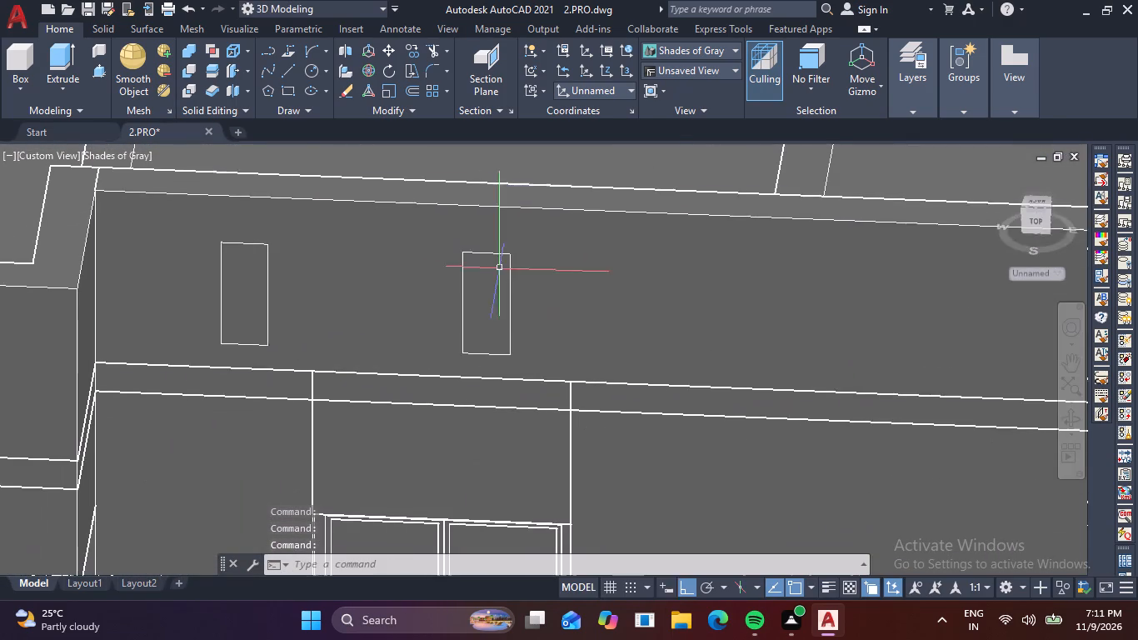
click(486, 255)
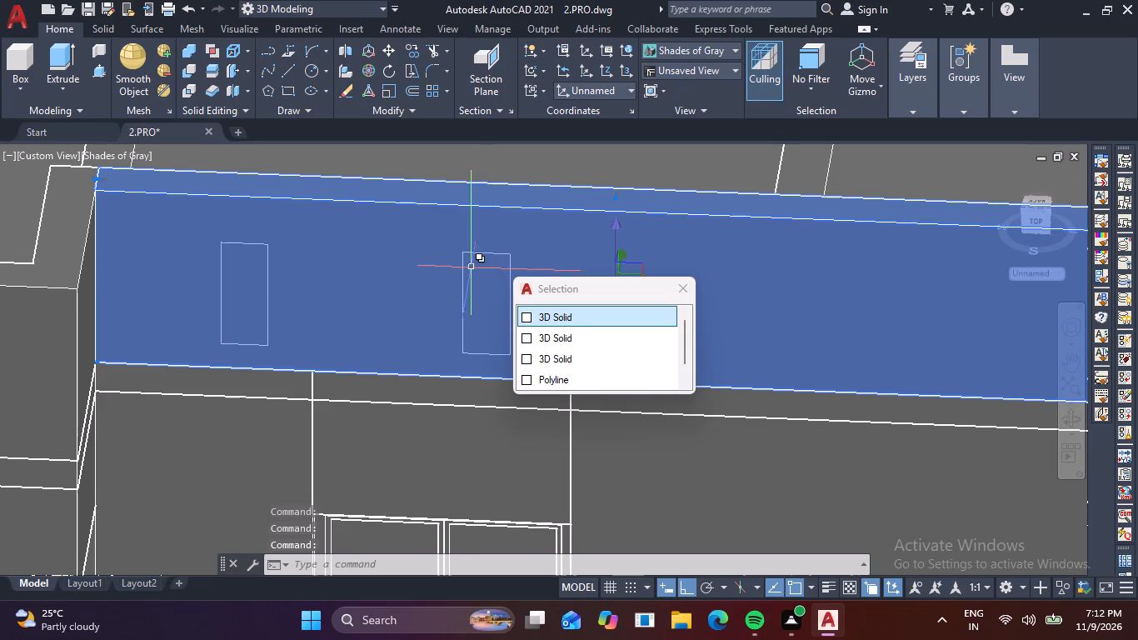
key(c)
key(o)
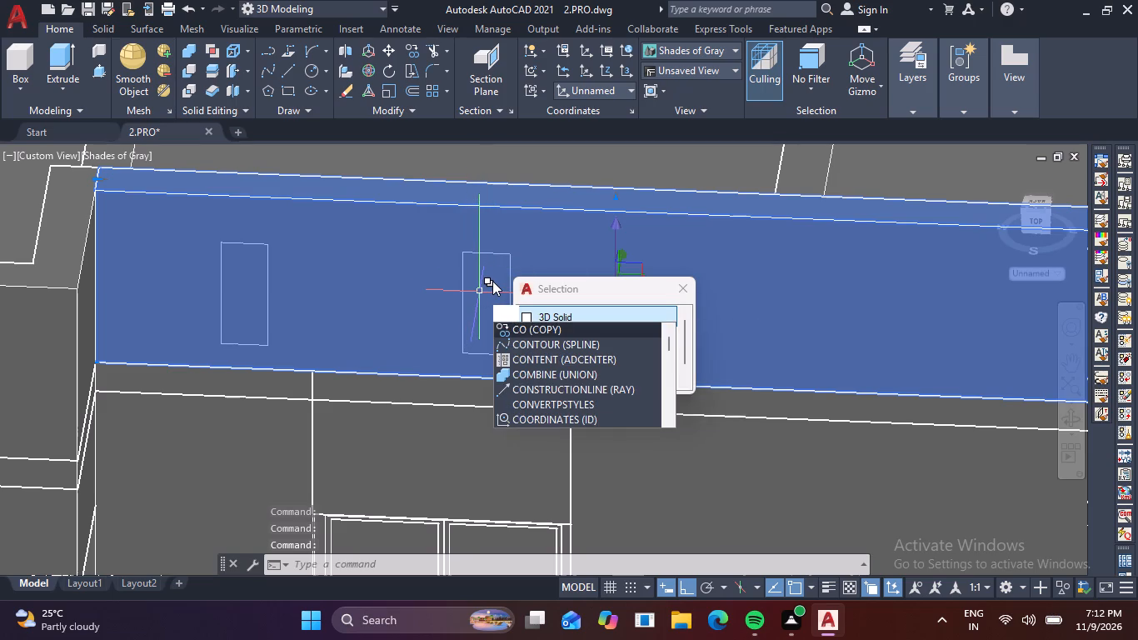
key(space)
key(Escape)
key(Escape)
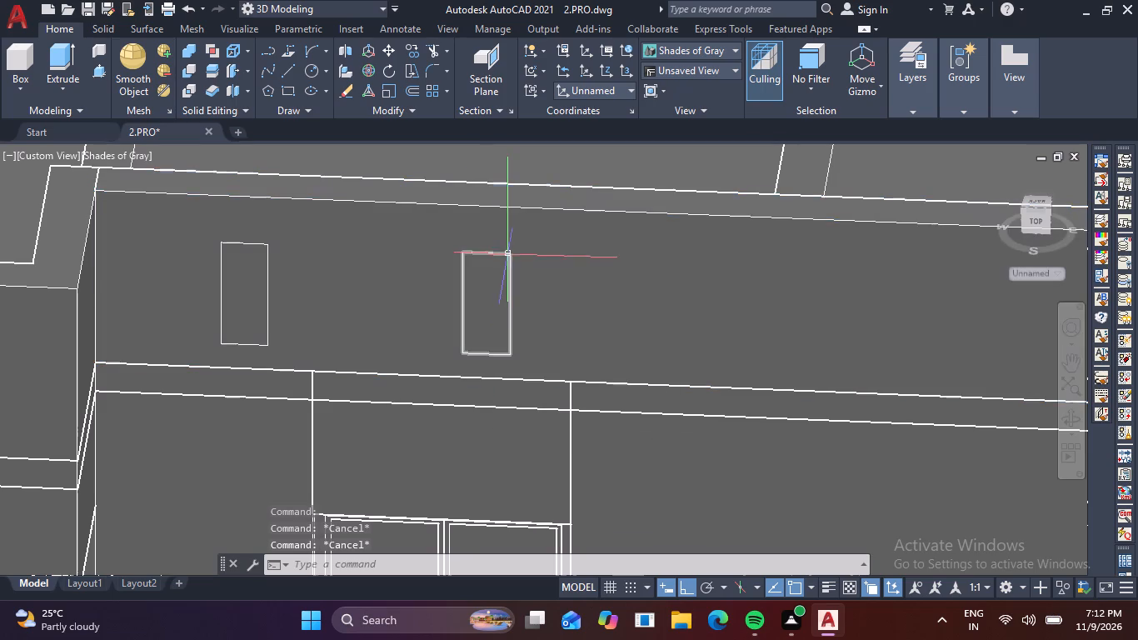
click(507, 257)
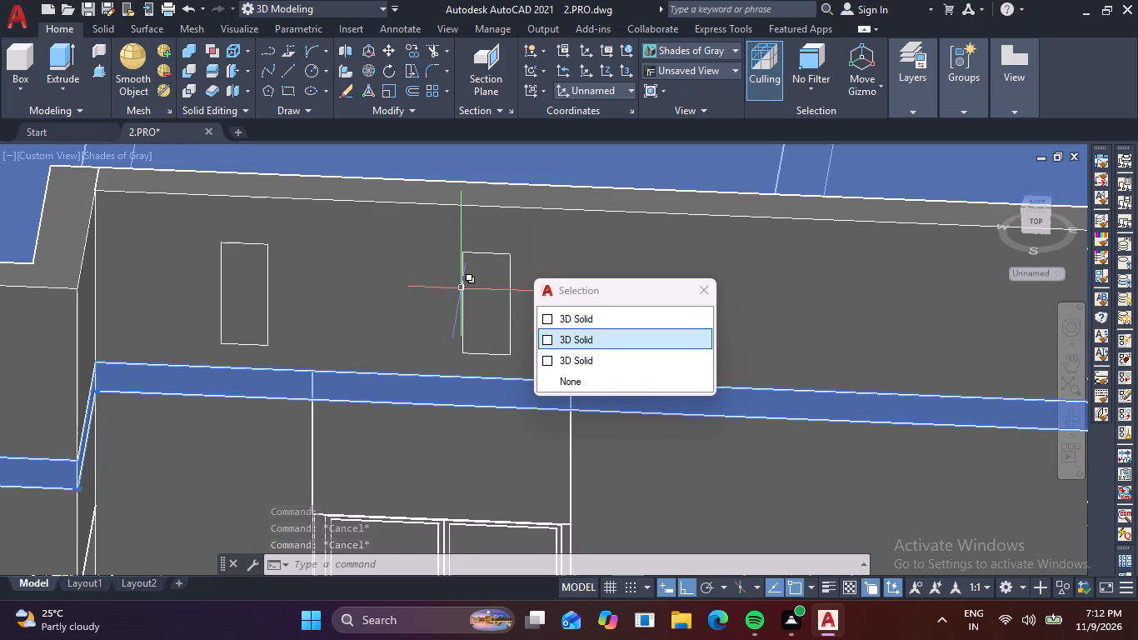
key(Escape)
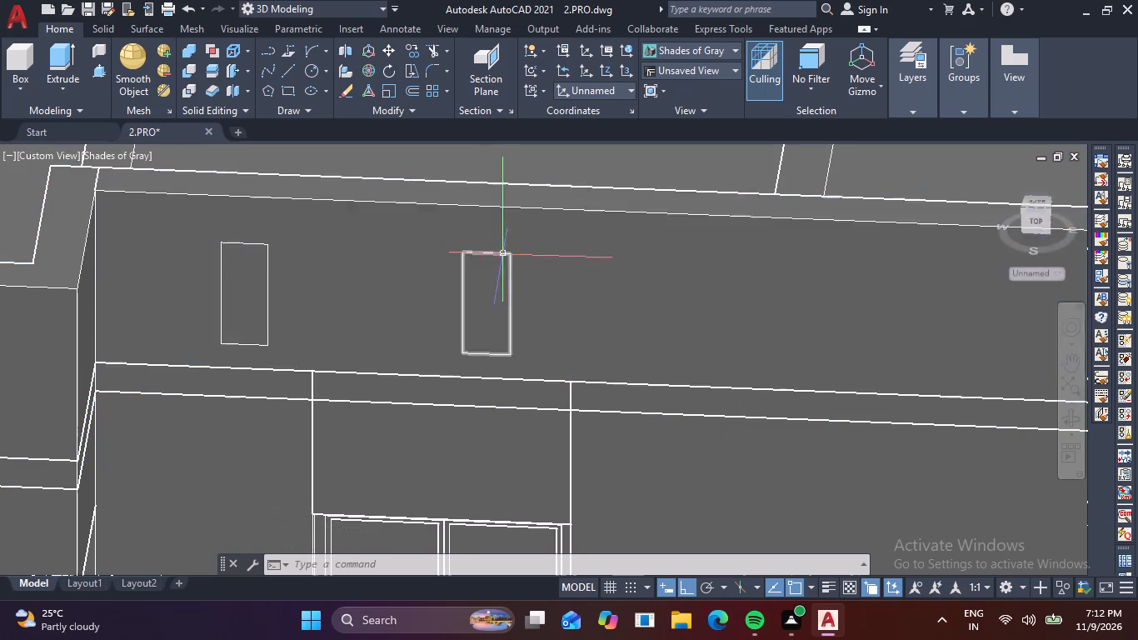
Copy the parapet rectangle nearest the wall strip back toward the original rectangle, at about 1' and about 2'-8".
click(504, 252)
click(542, 337)
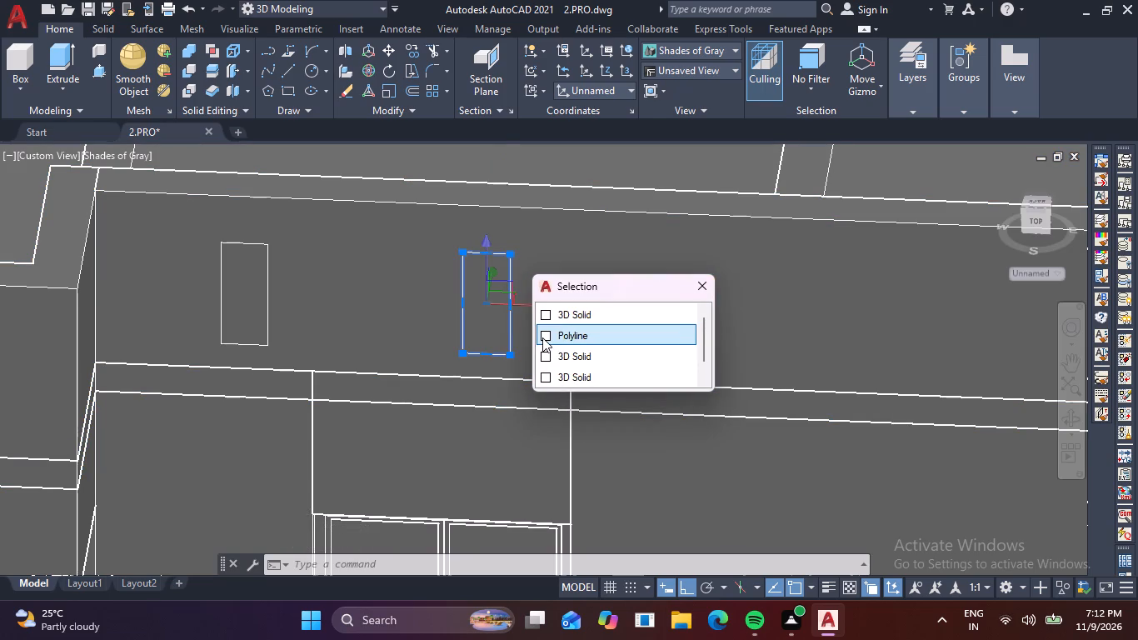
key(c)
key(o)
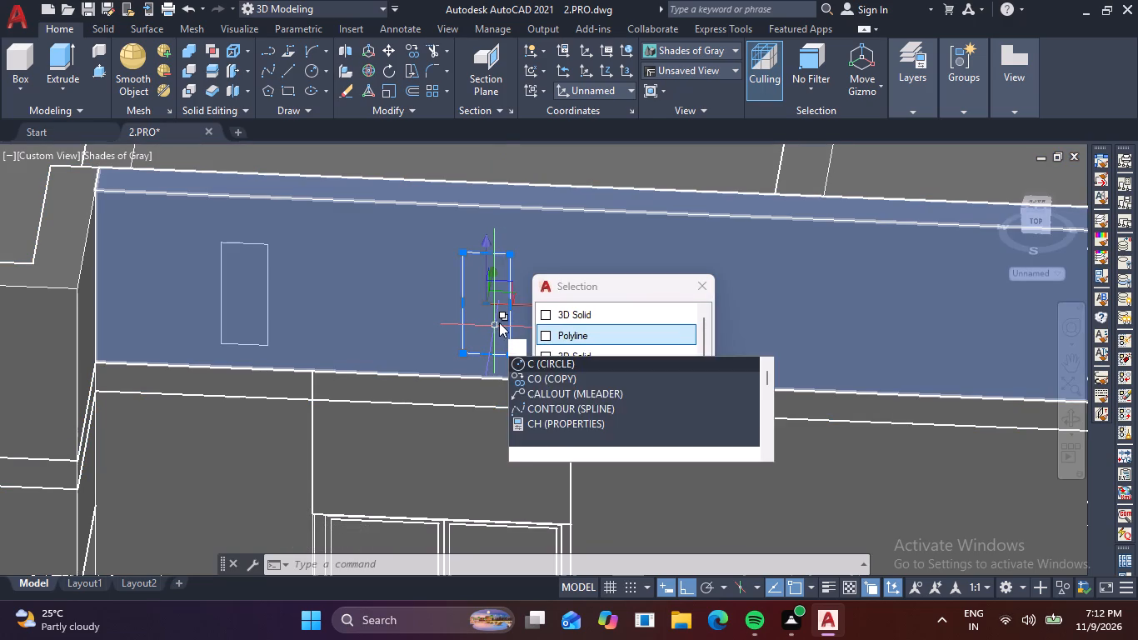
key(space)
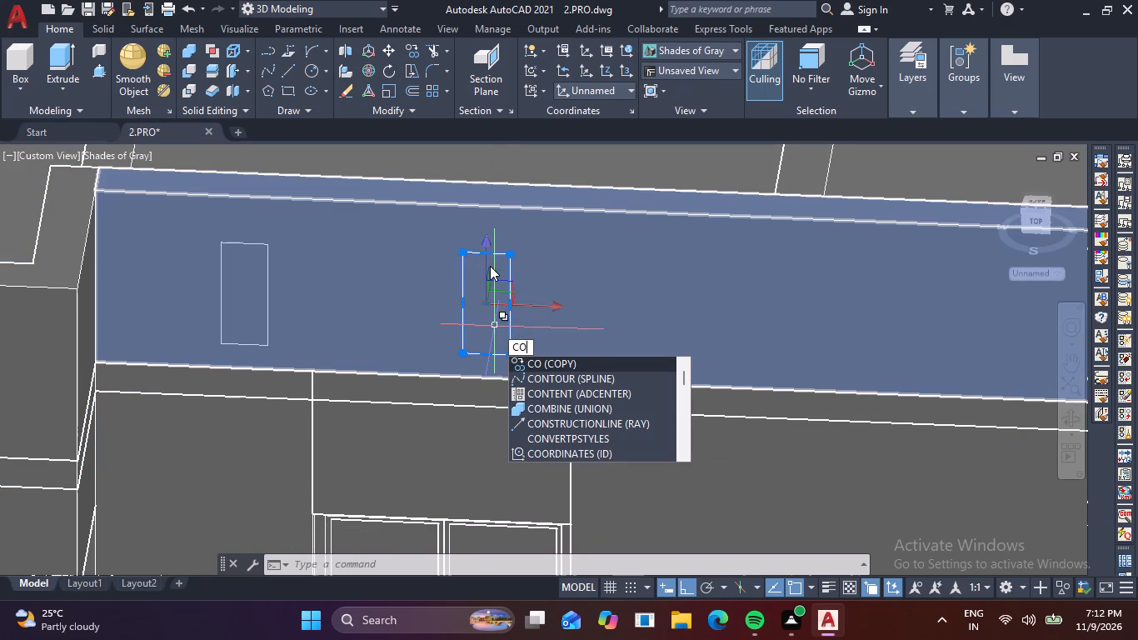
key(space)
click(487, 255)
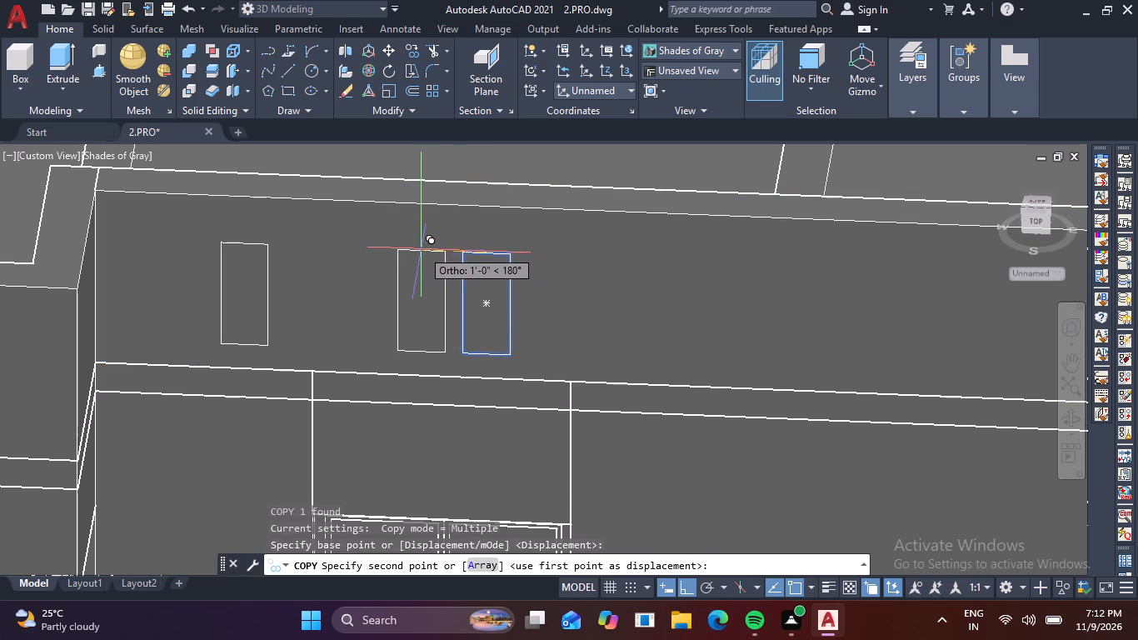
click(417, 248)
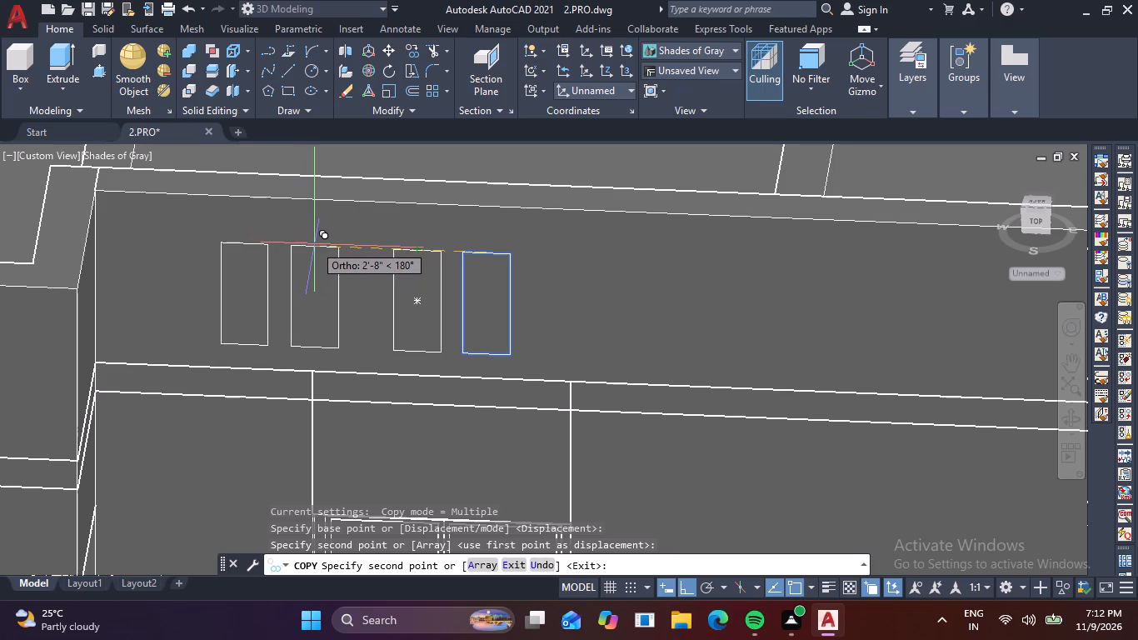
click(315, 244)
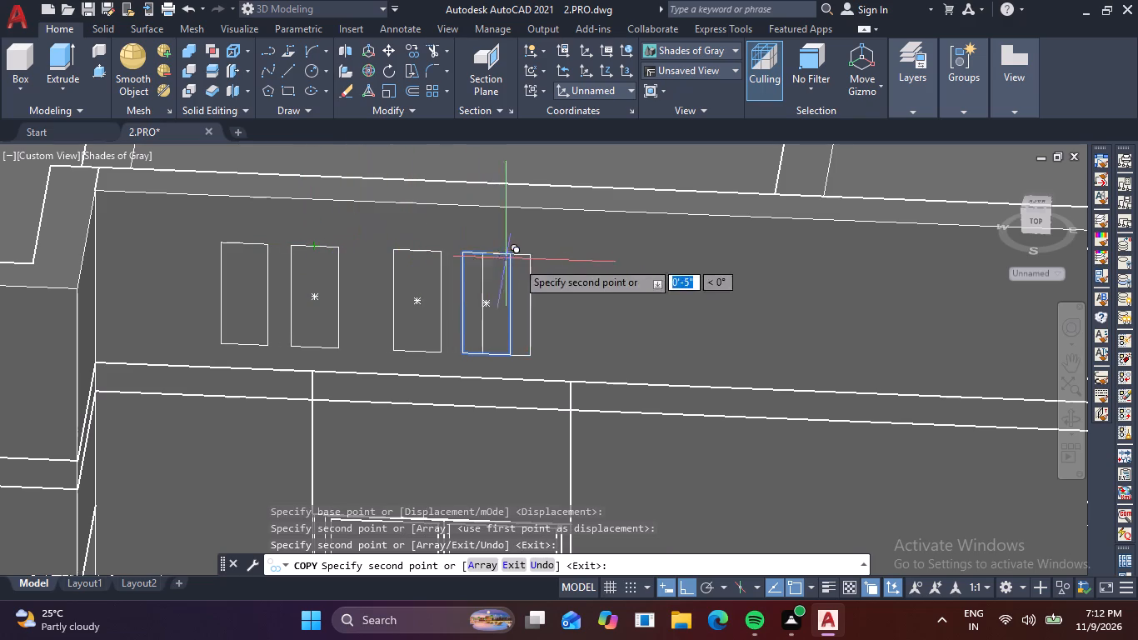
key(Escape)
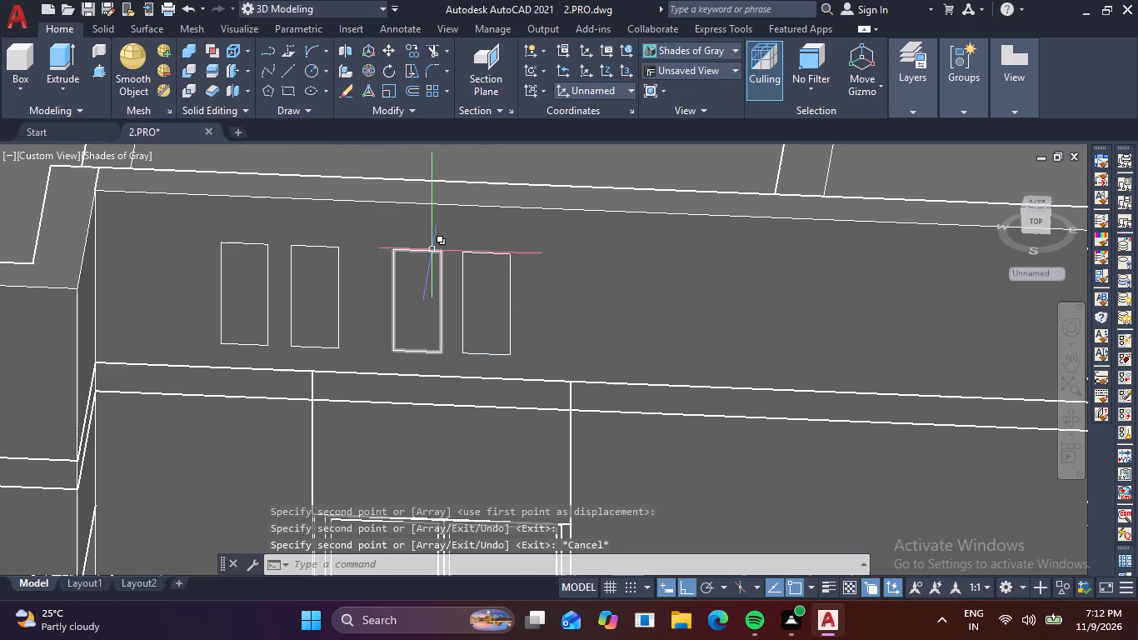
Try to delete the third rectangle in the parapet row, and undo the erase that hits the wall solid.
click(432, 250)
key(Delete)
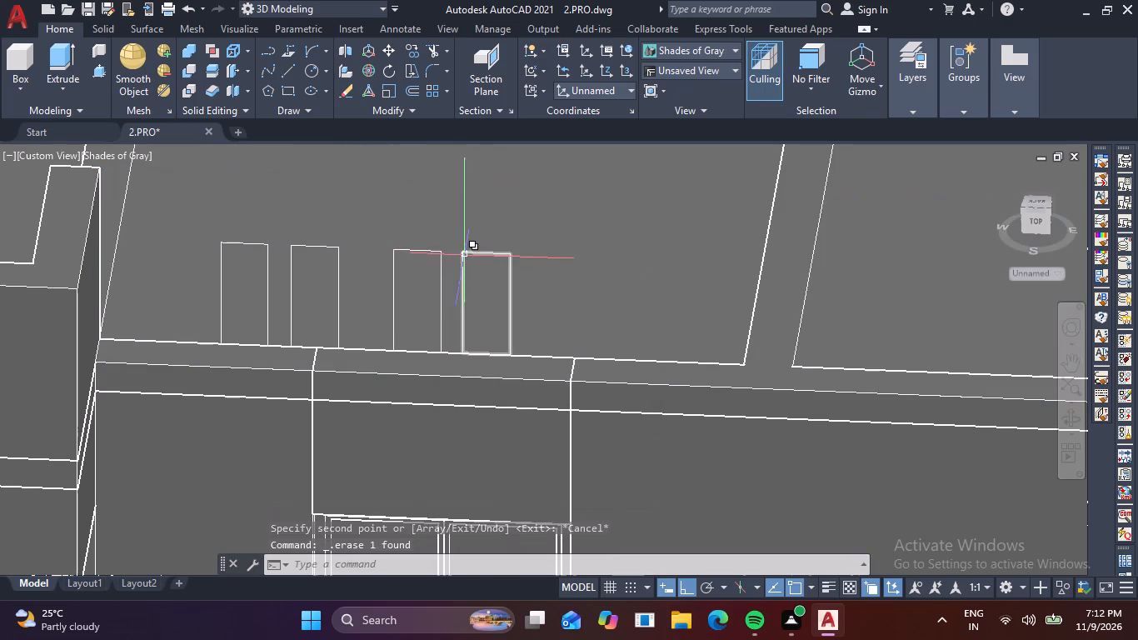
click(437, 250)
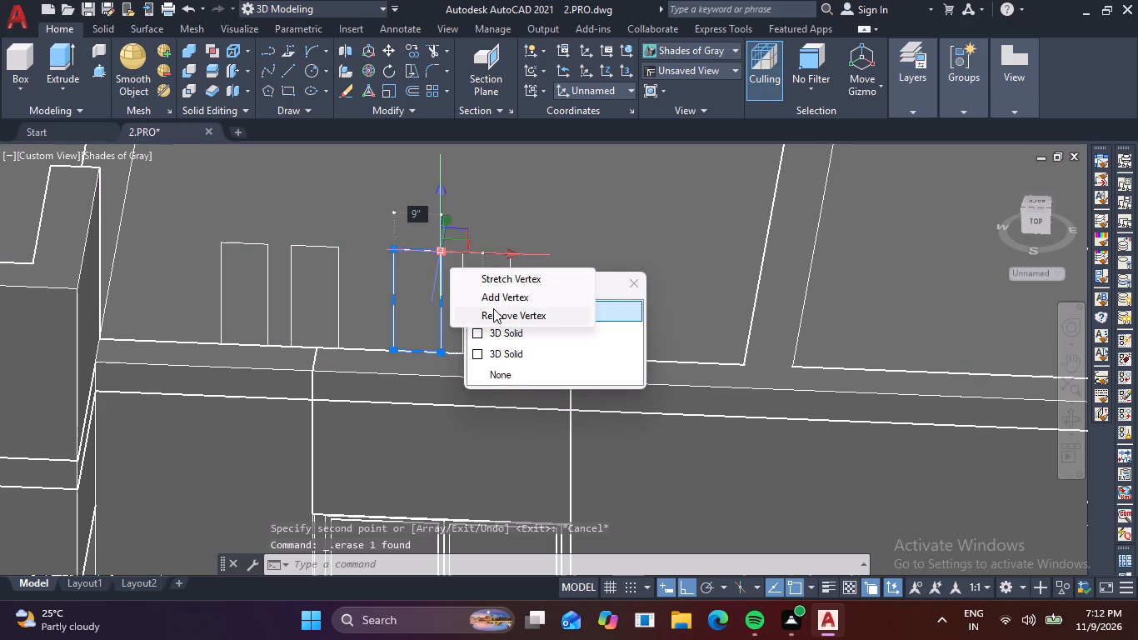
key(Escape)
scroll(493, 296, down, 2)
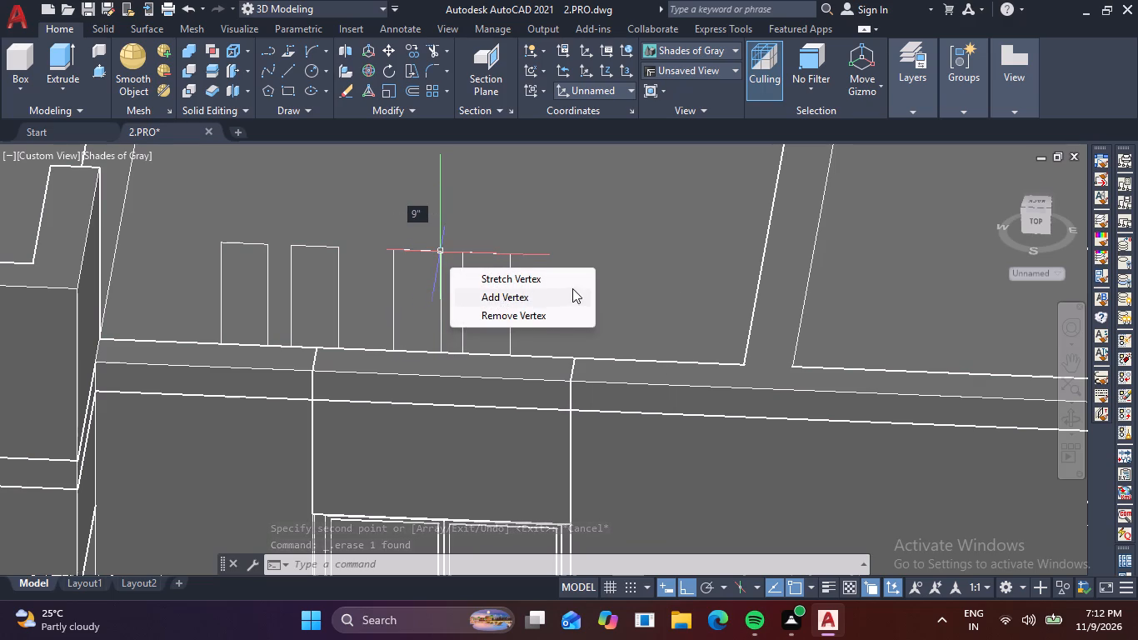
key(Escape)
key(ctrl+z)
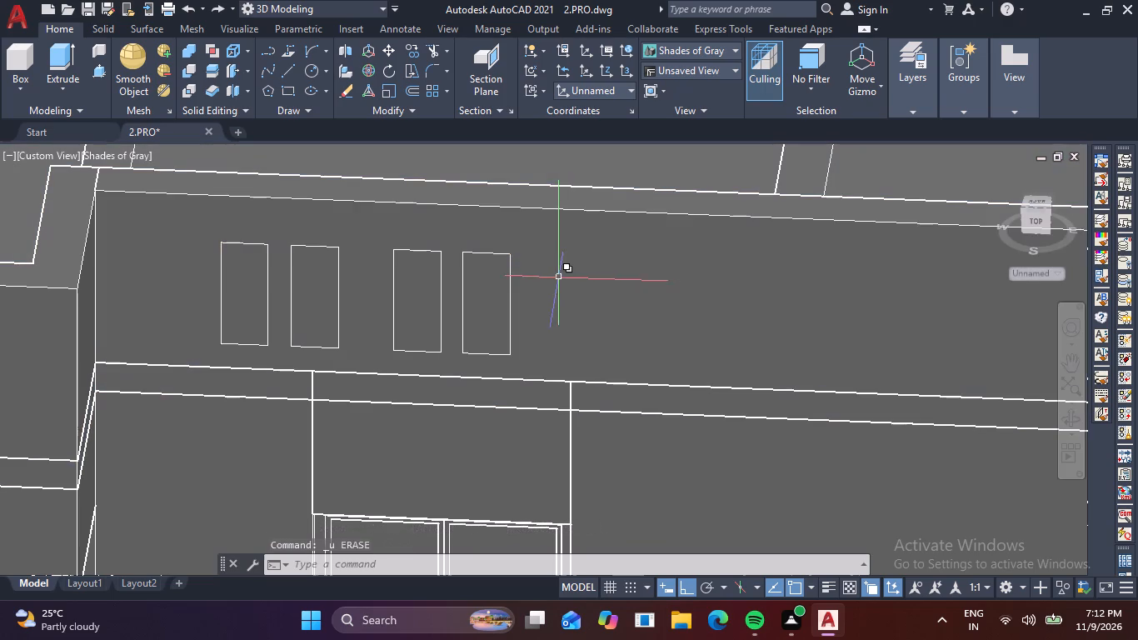
Delete the two rectangle polylines nearest the wall strip, keeping the closely spaced pair at the parapet wall's far end.
scroll(403, 267, up, 1)
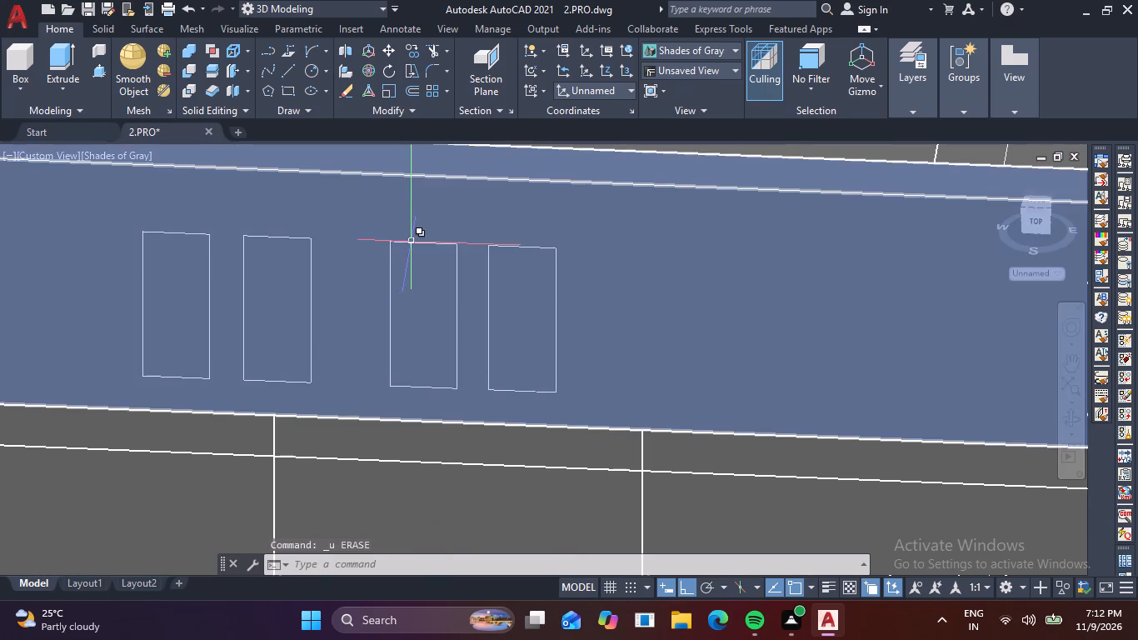
click(412, 242)
click(457, 321)
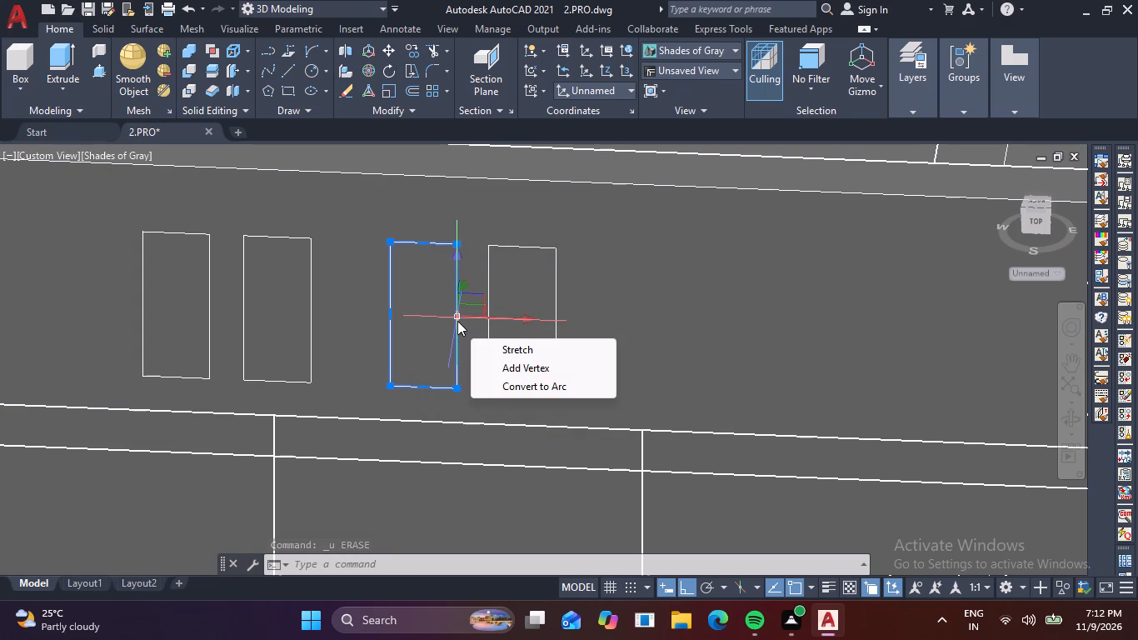
key(Delete)
key(Delete)
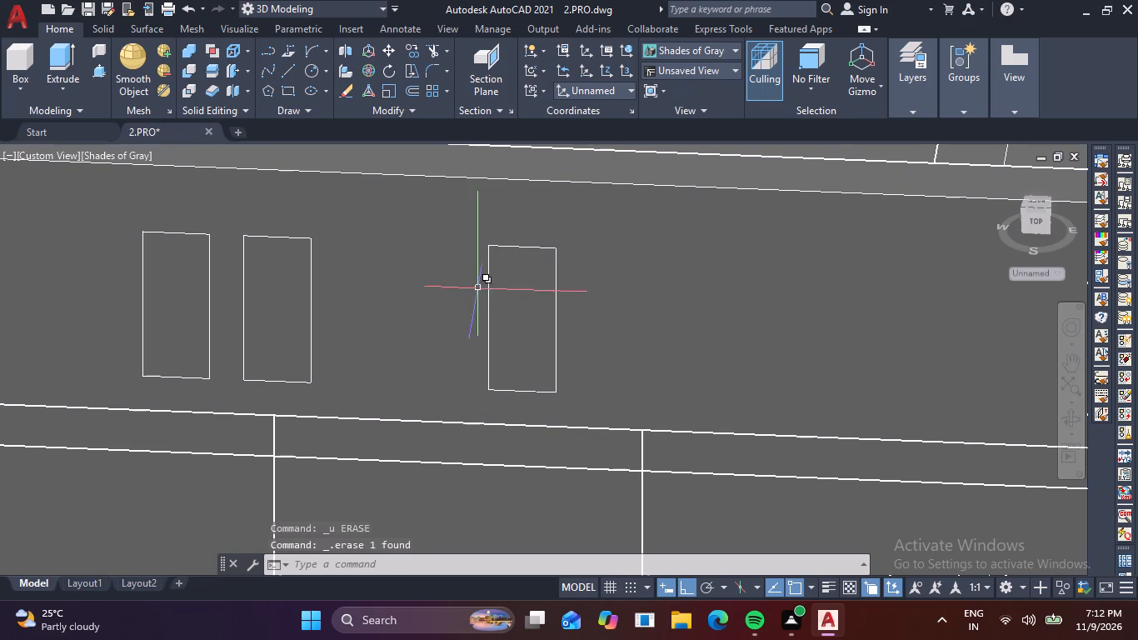
click(522, 248)
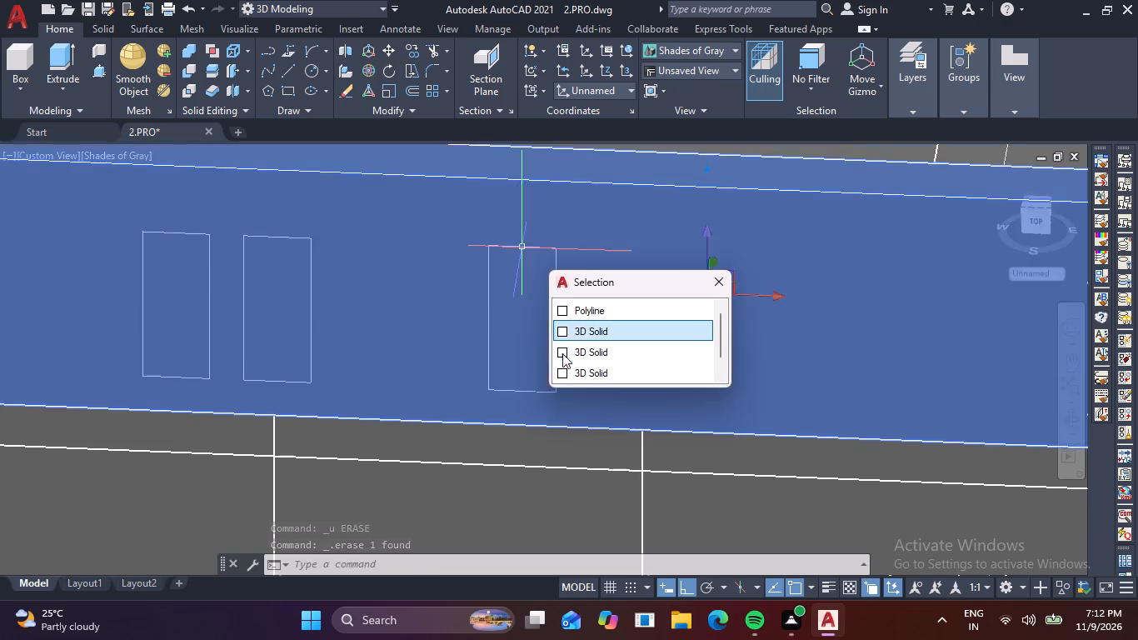
click(562, 312)
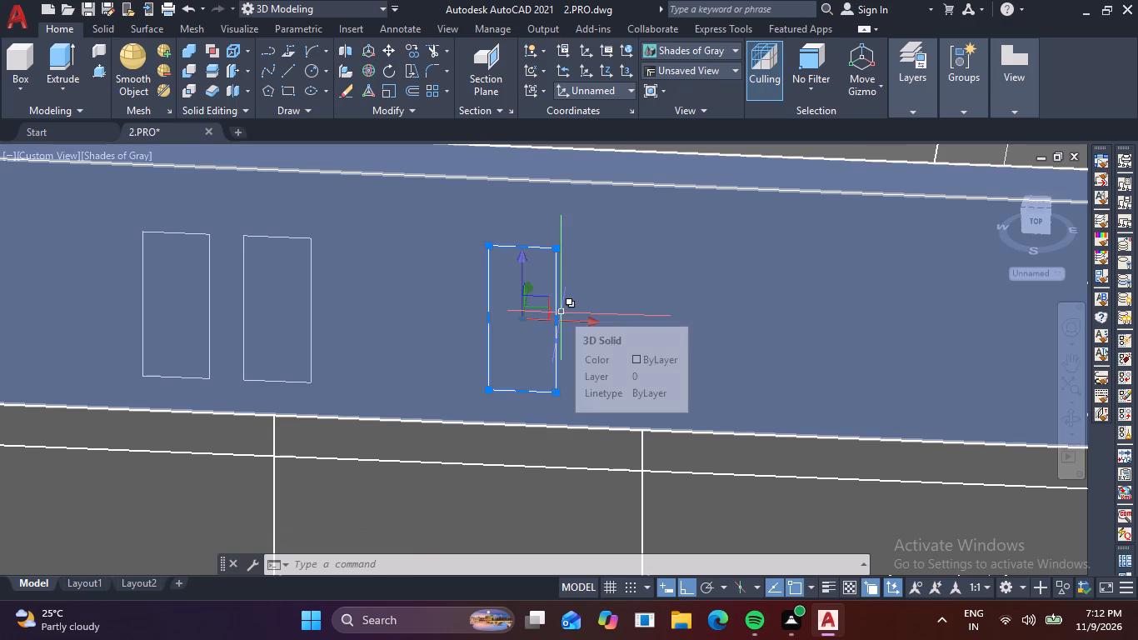
key(Delete)
Copy the second parapet rectangle five times along the wall face toward the projecting wall strip, spaced about 1'-1" apart.
click(304, 238)
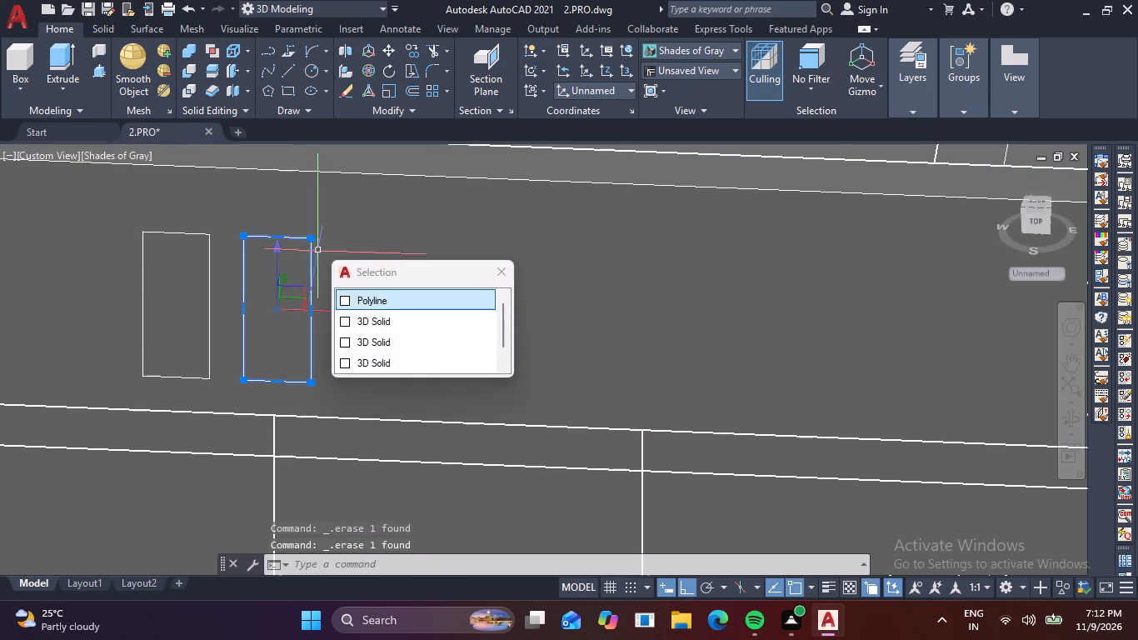
click(346, 298)
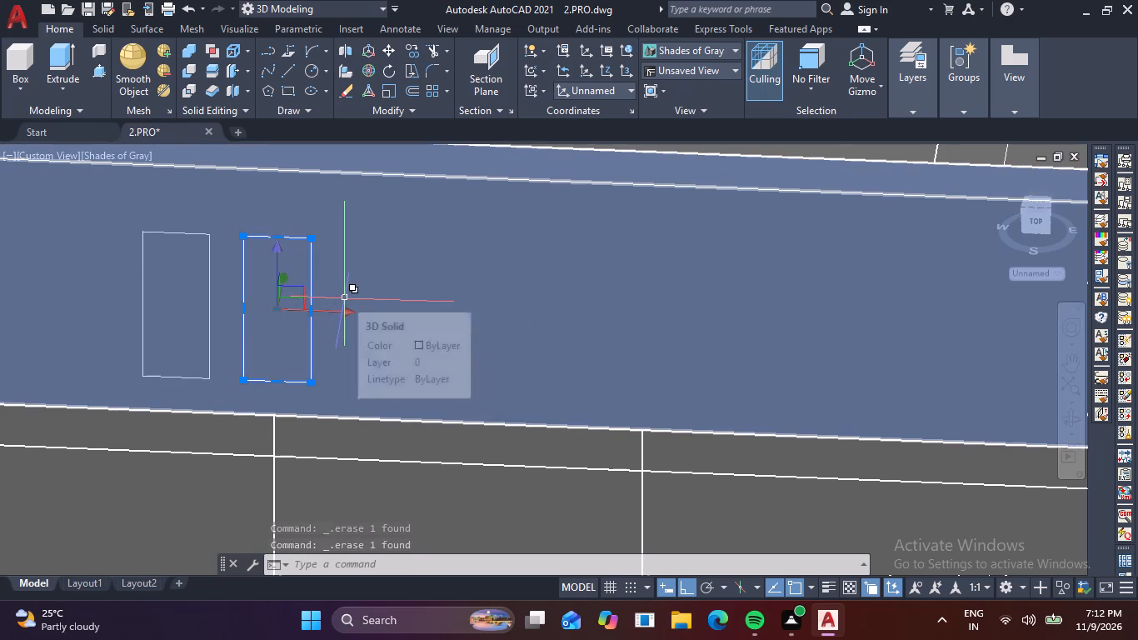
key(c)
key(o)
key(space)
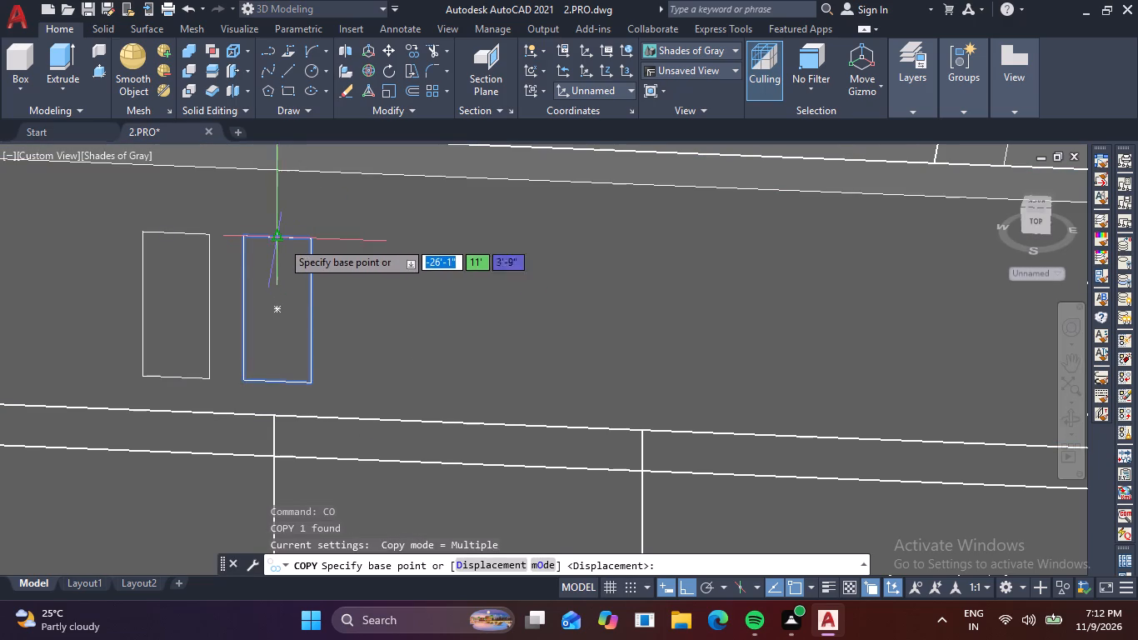
click(281, 239)
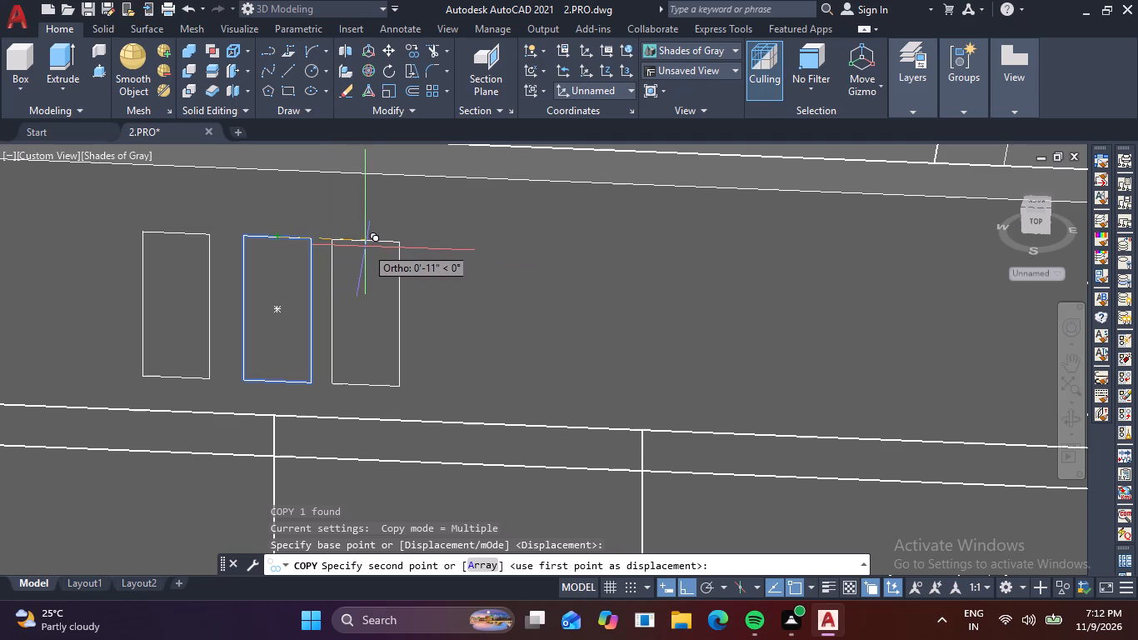
click(375, 247)
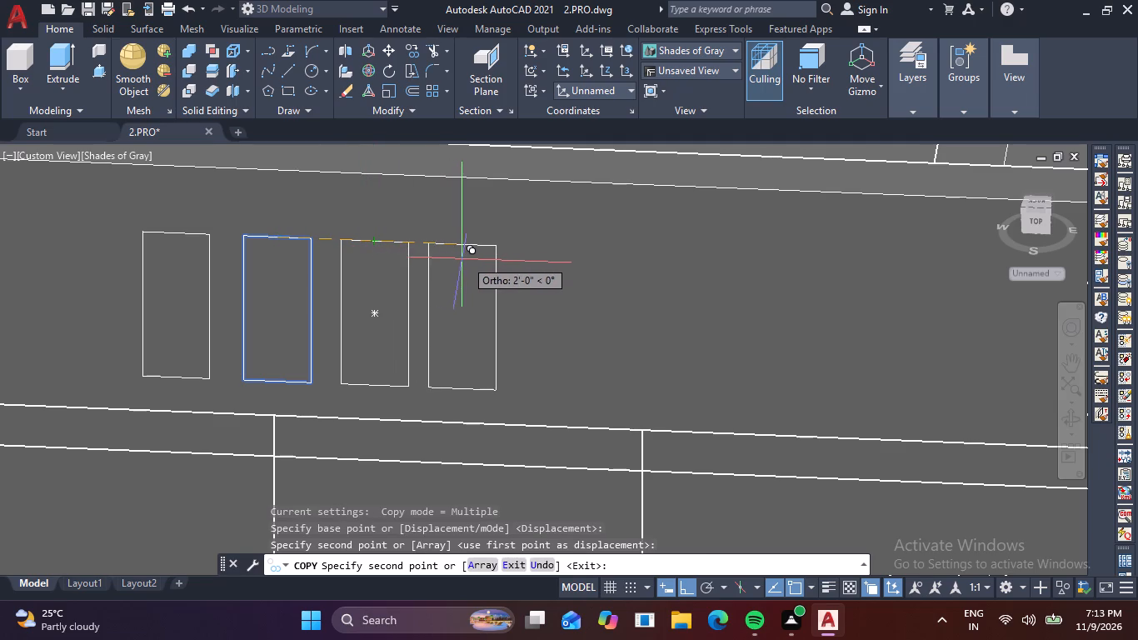
click(467, 252)
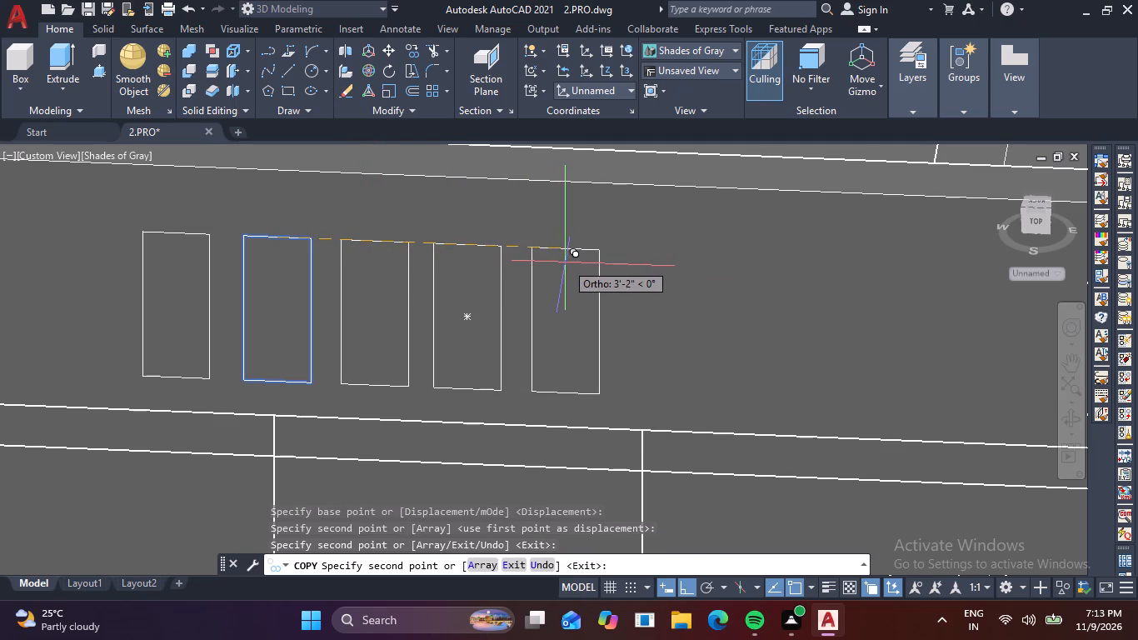
click(566, 262)
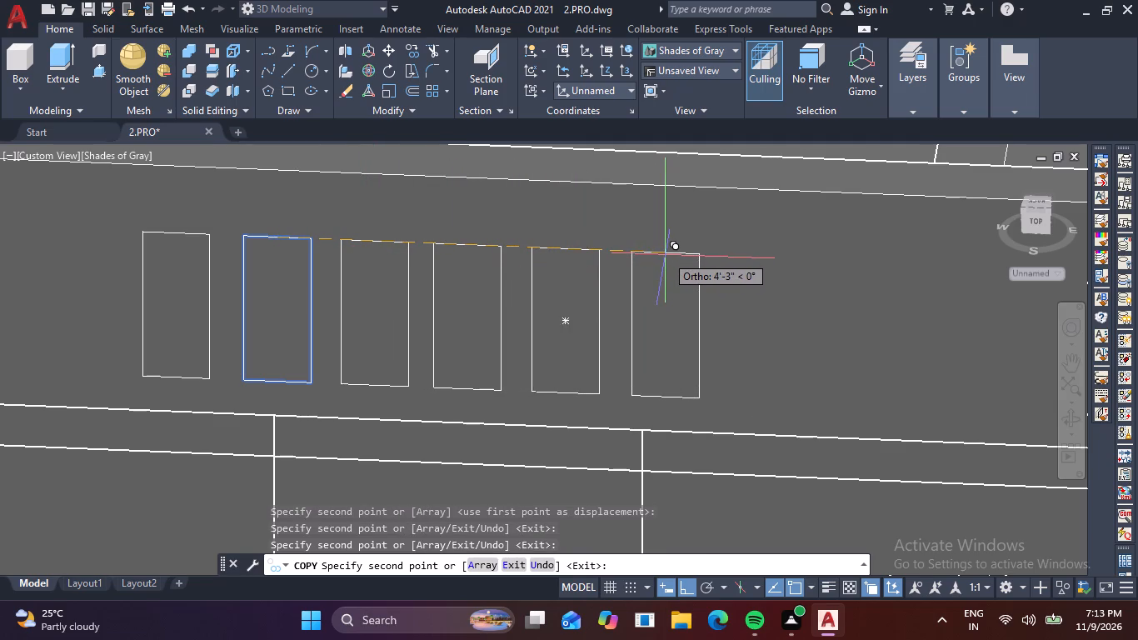
click(662, 252)
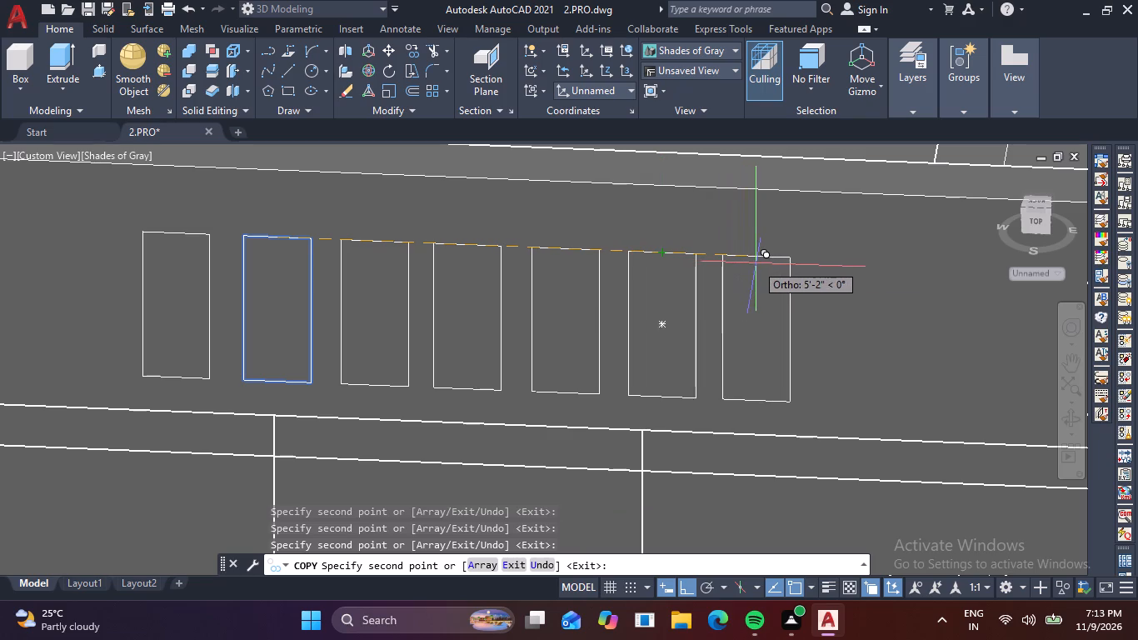
click(760, 263)
Continue the parapet row with copies at about 6'-4" and 7'-5", and try to place further copies beyond them.
middle_drag(822, 262, 717, 252)
scroll(717, 249, down, 2)
scroll(751, 248, up, 1)
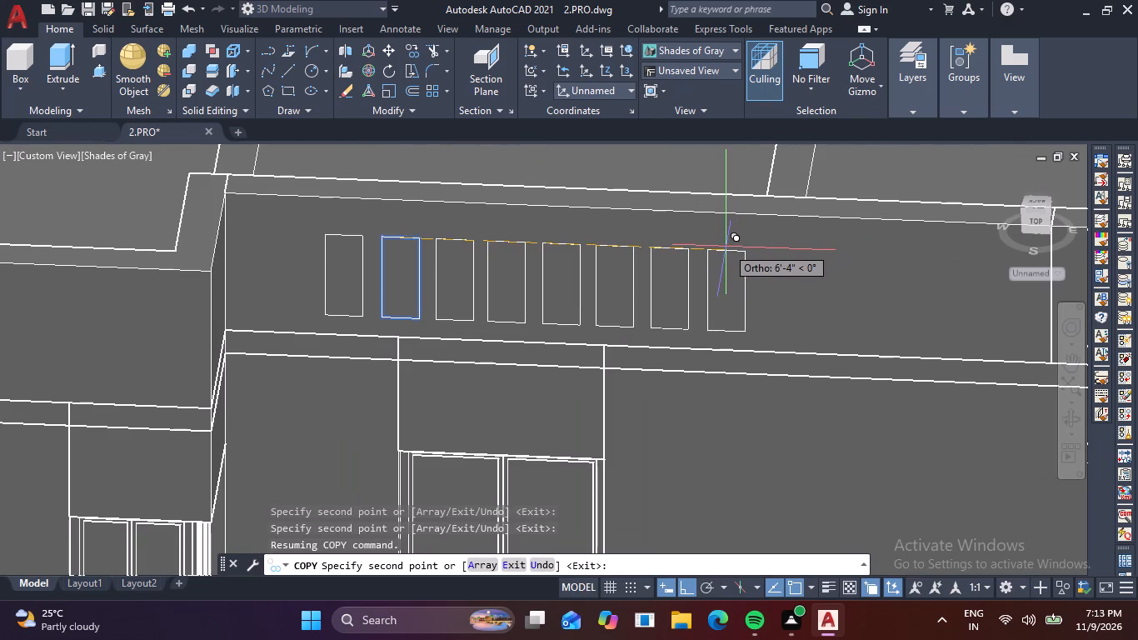
click(726, 248)
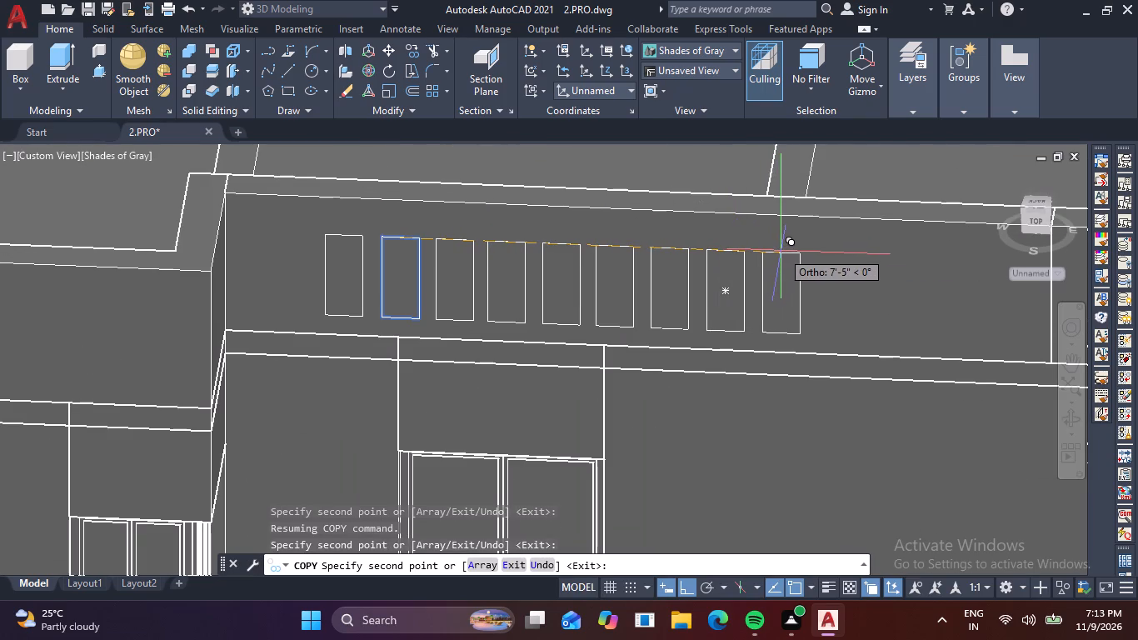
click(781, 251)
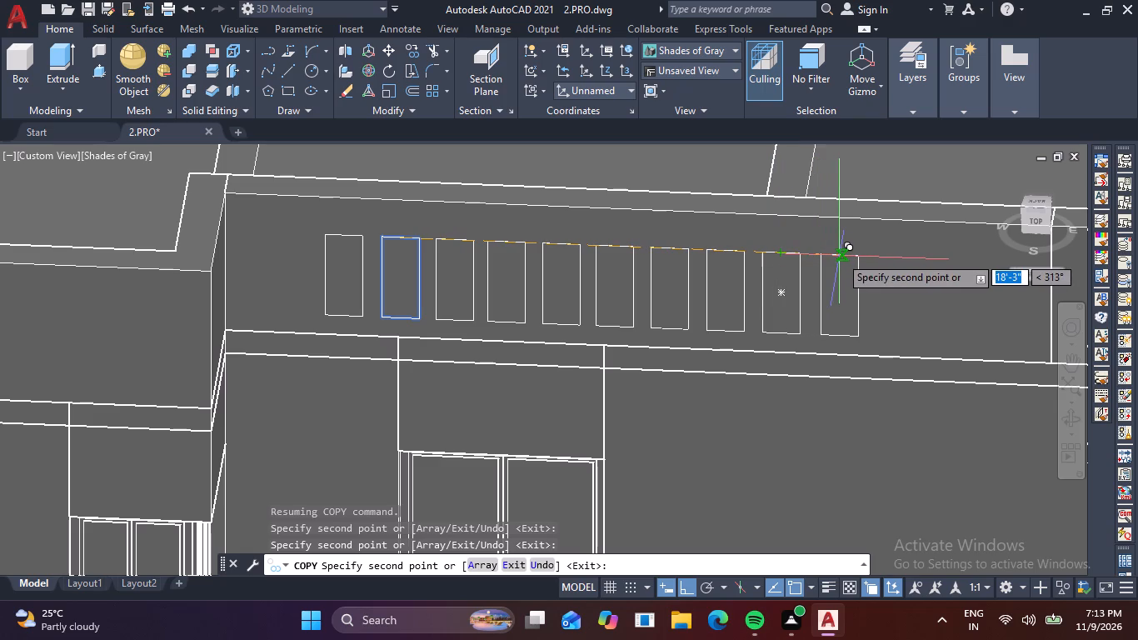
click(839, 254)
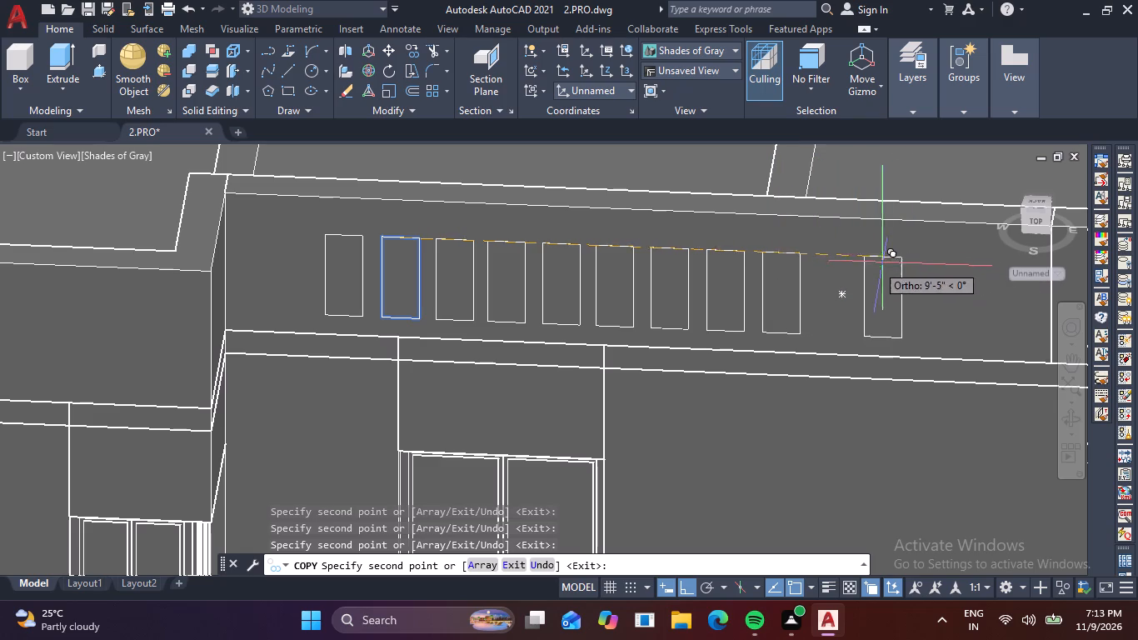
scroll(835, 256, up, 3)
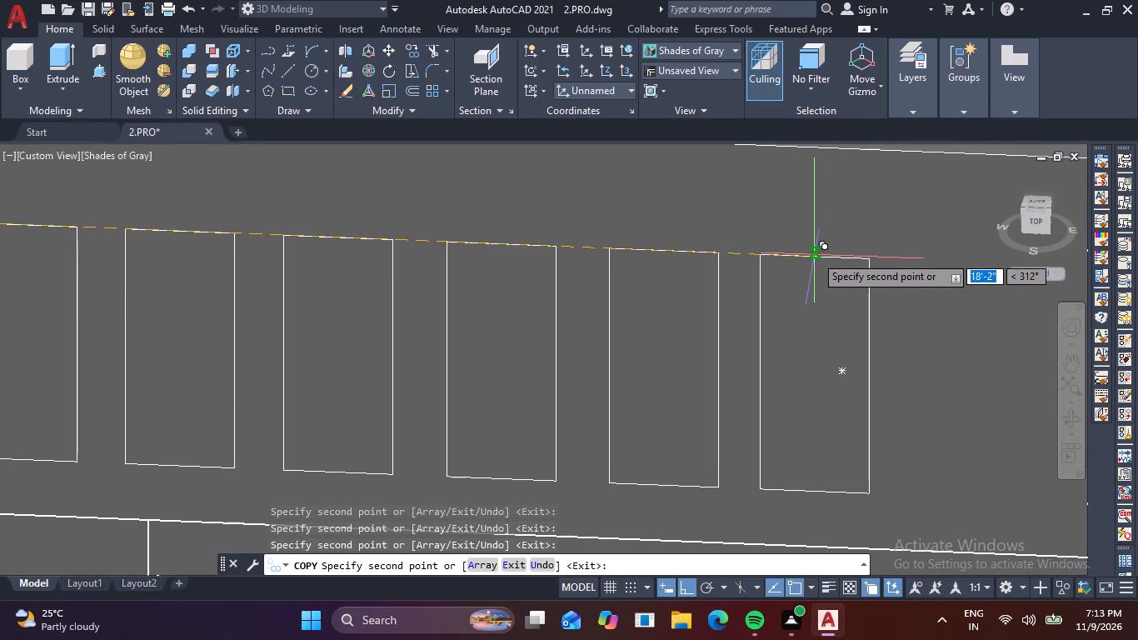
click(822, 253)
scroll(901, 267, down, 2)
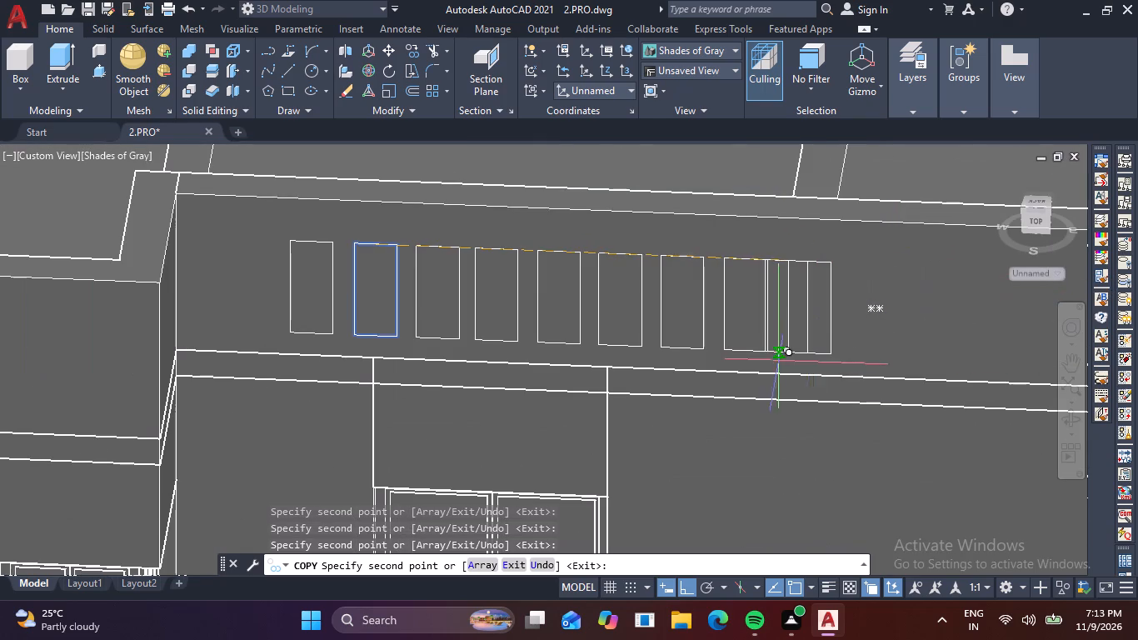
key(Escape)
key(Escape)
Press-pull the first five rectangles through the parapet wall to cut vertical openings, beginning at the end farthest from the wall strip.
scroll(634, 351, down, 2)
middle_drag(695, 376, 618, 375)
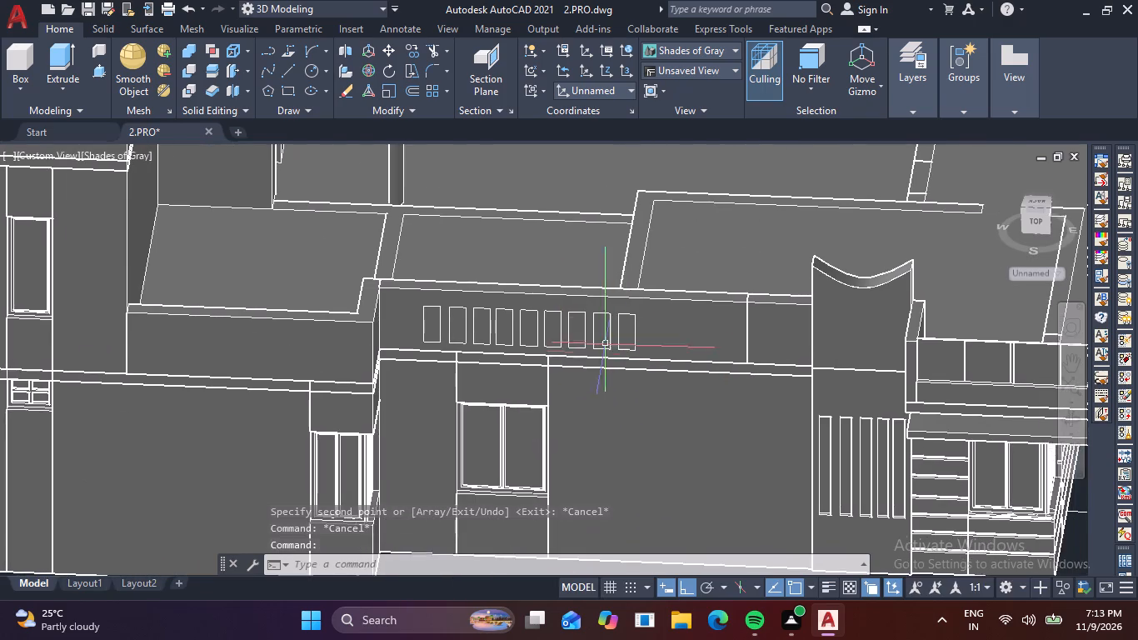
scroll(629, 312, up, 2)
shift+middle_drag(630, 385, 580, 390)
shift+scroll(611, 389, up, 1)
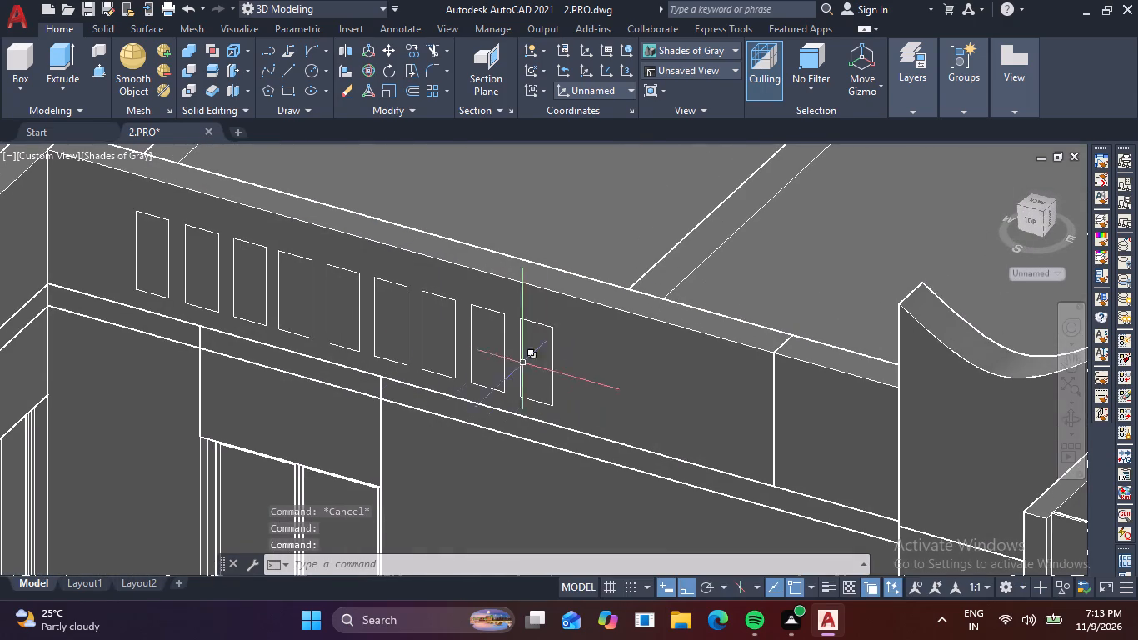
click(101, 74)
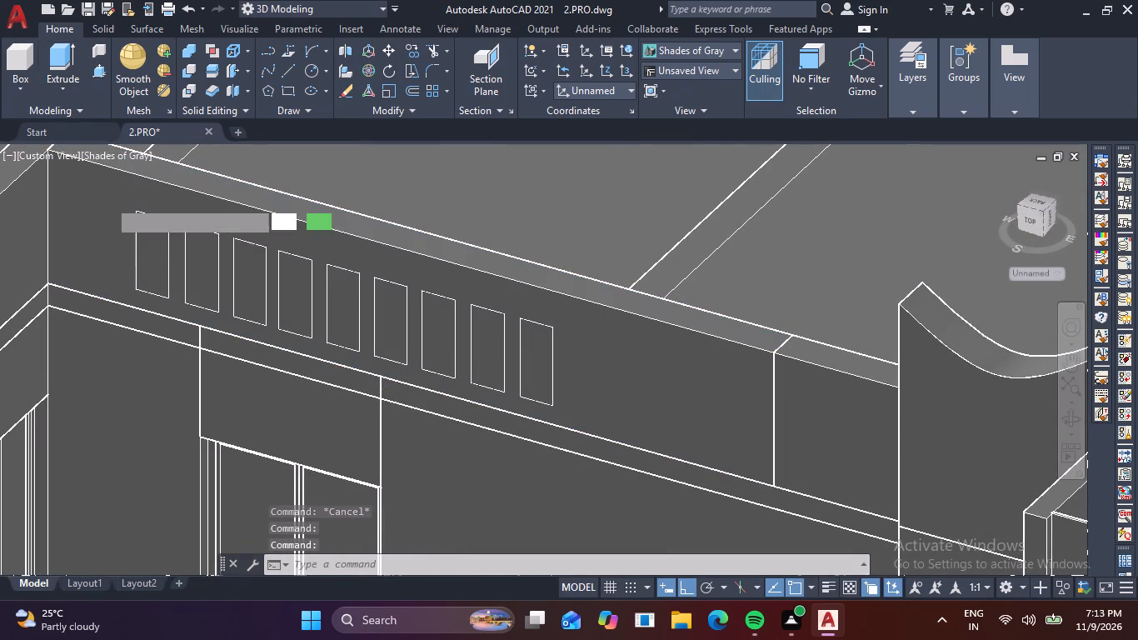
click(152, 251)
click(392, 197)
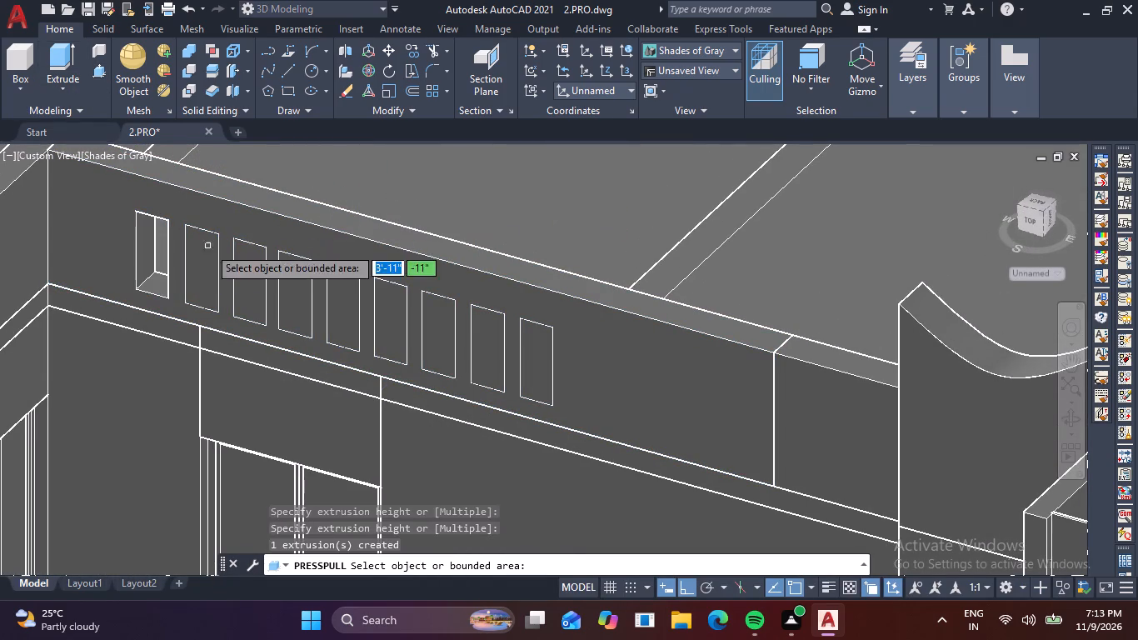
click(207, 257)
click(387, 201)
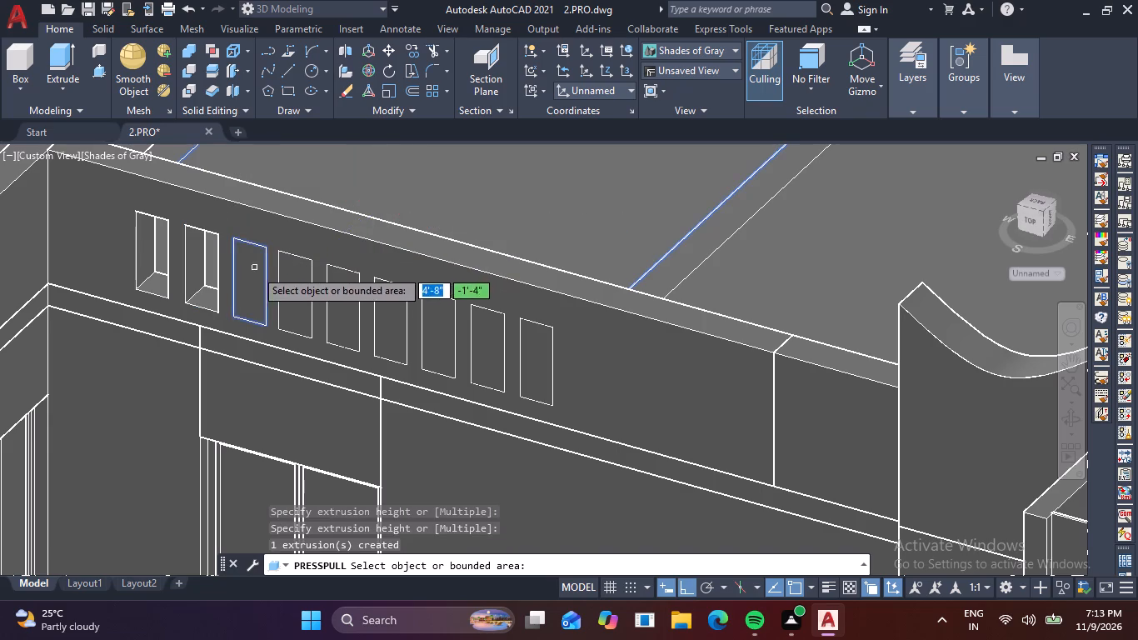
click(254, 272)
click(368, 233)
click(301, 284)
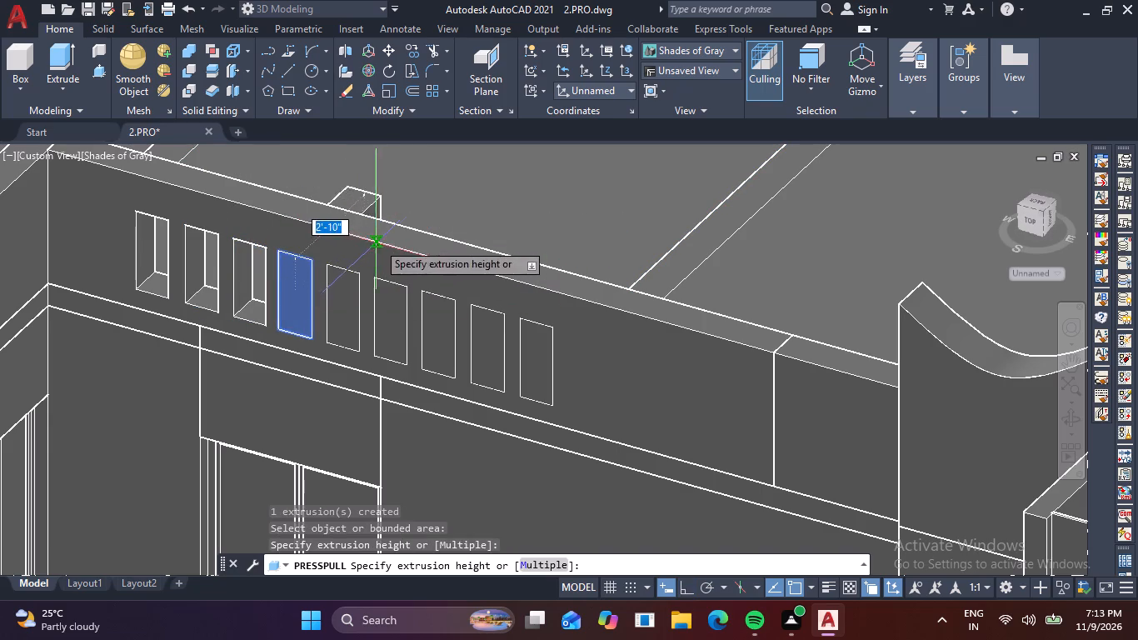
click(381, 241)
click(342, 296)
click(447, 237)
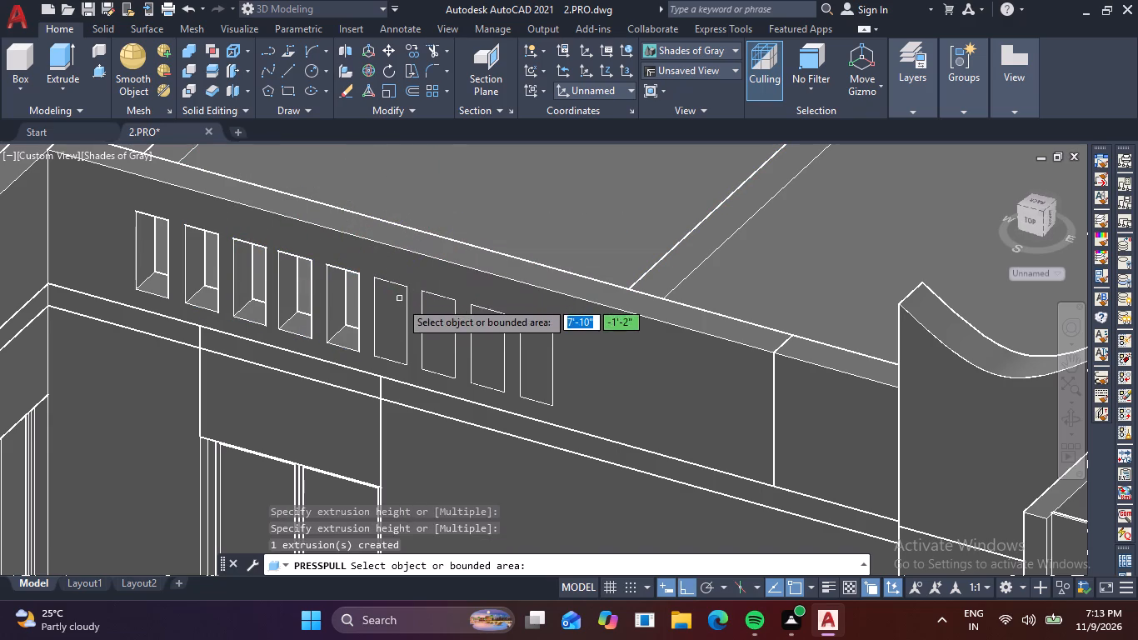
Press-pull the remaining four rectangles nearest the wall strip through the parapet wall to complete the row of openings.
click(398, 305)
click(472, 248)
click(442, 322)
click(512, 257)
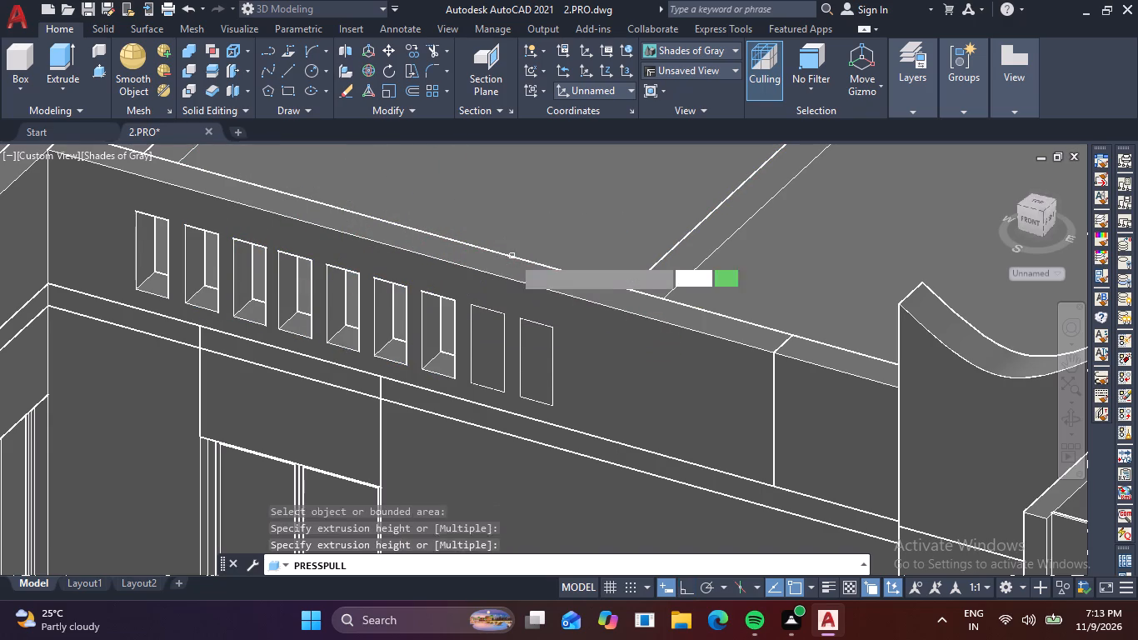
click(481, 341)
click(544, 263)
click(530, 352)
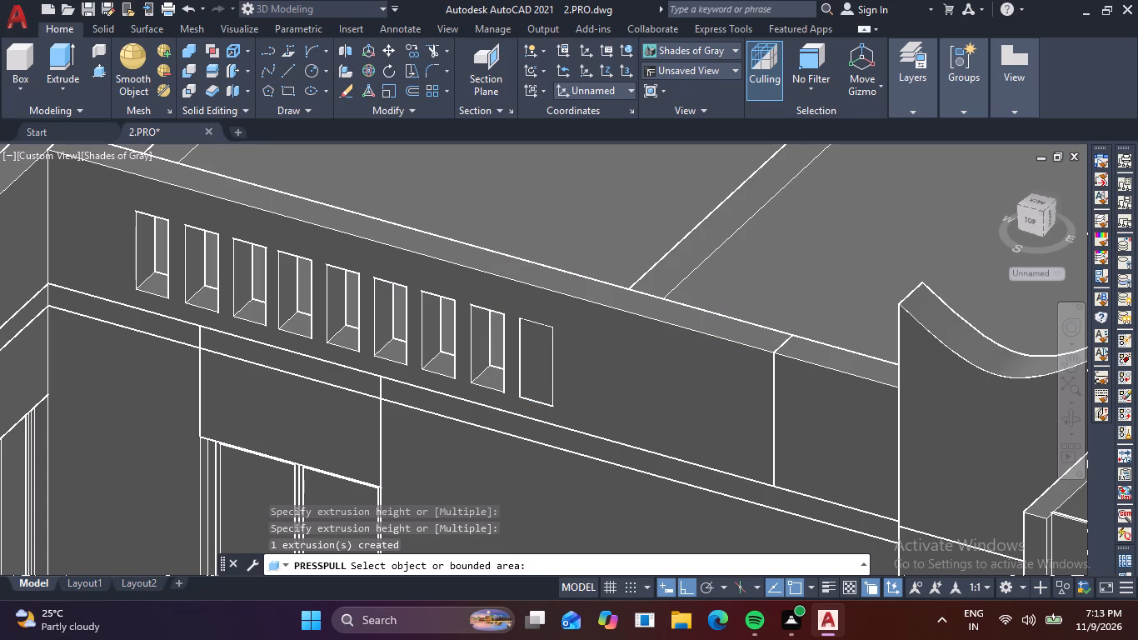
click(589, 272)
key(Escape)
Change the house model's visual style to Realistic.
scroll(542, 336, down, 2)
shift+middle_drag(605, 388, 667, 342)
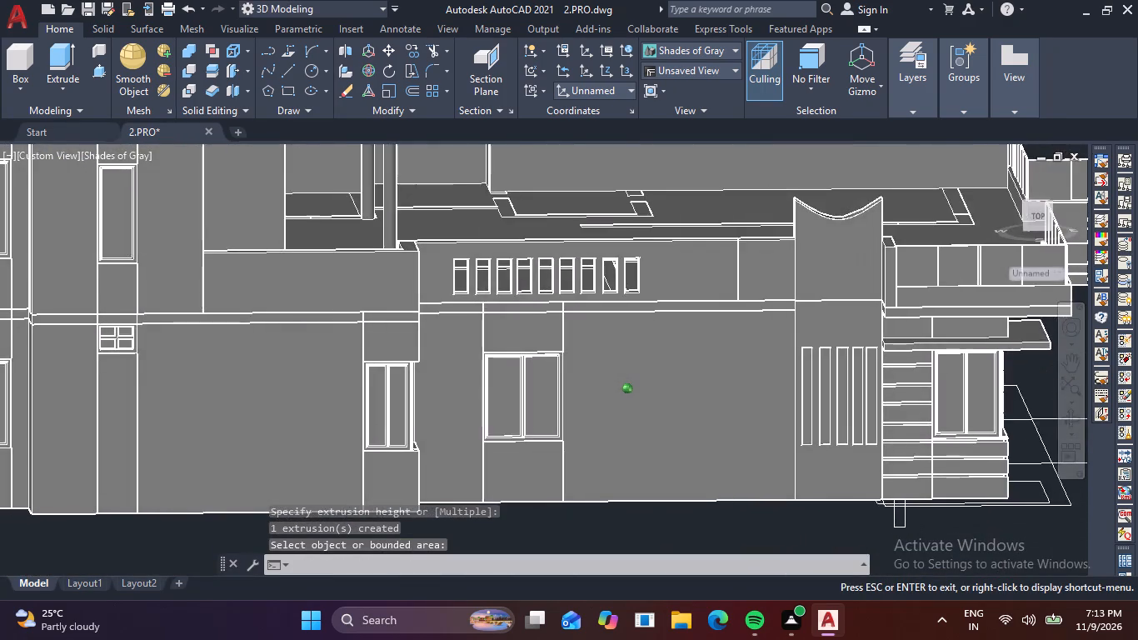
shift+middle_drag(667, 342, 604, 349)
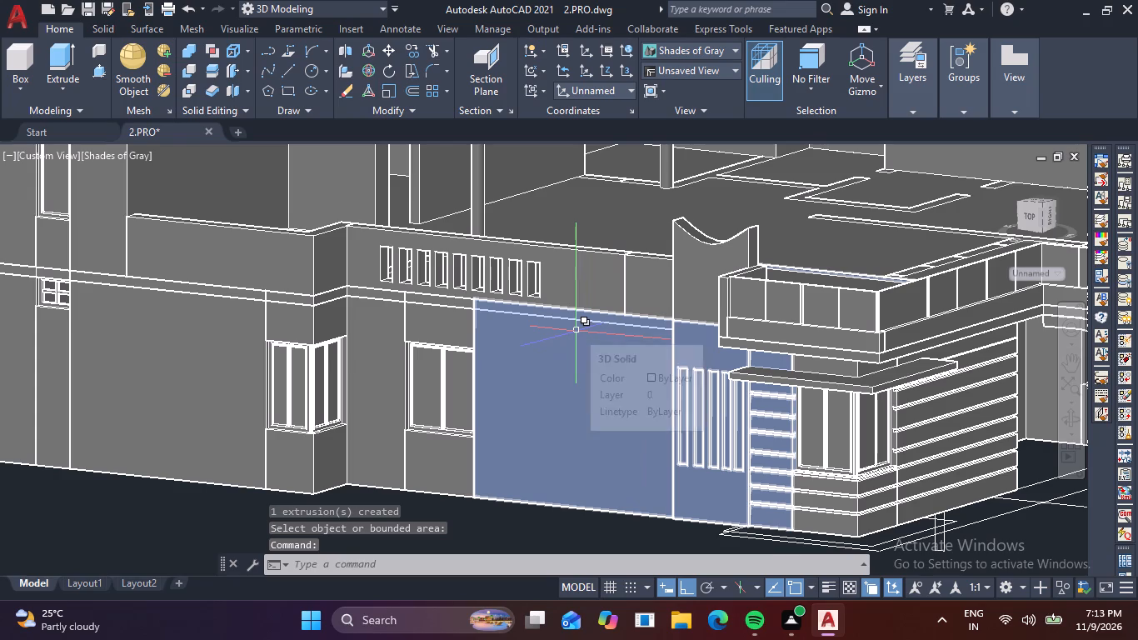
scroll(735, 356, down, 2)
middle_drag(800, 401, 716, 399)
scroll(701, 356, up, 2)
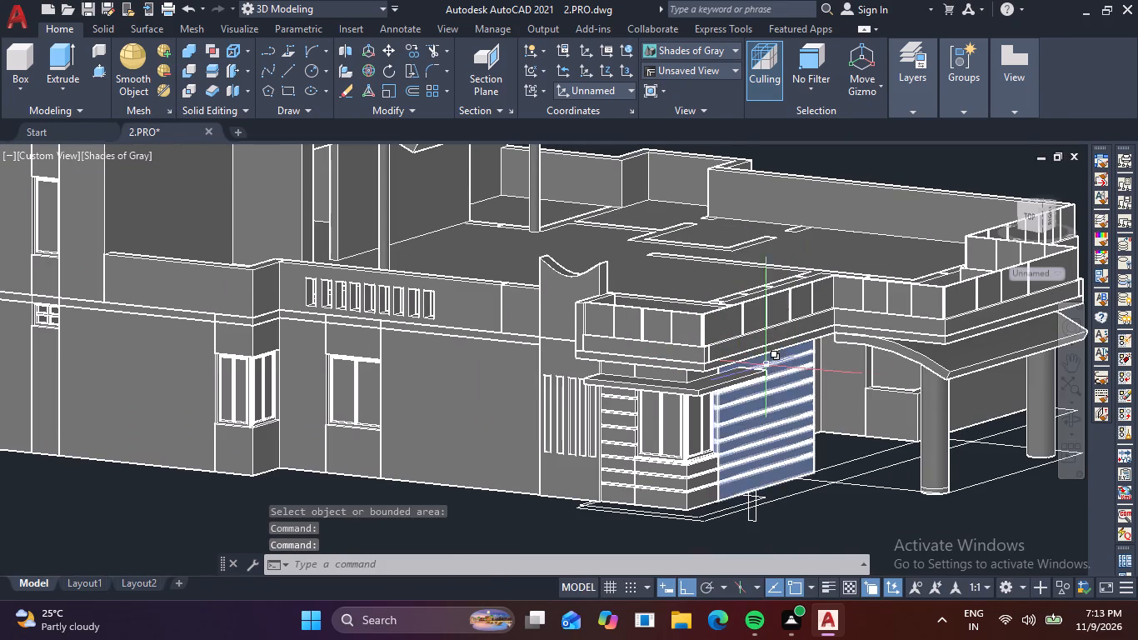
middle_drag(738, 366, 651, 393)
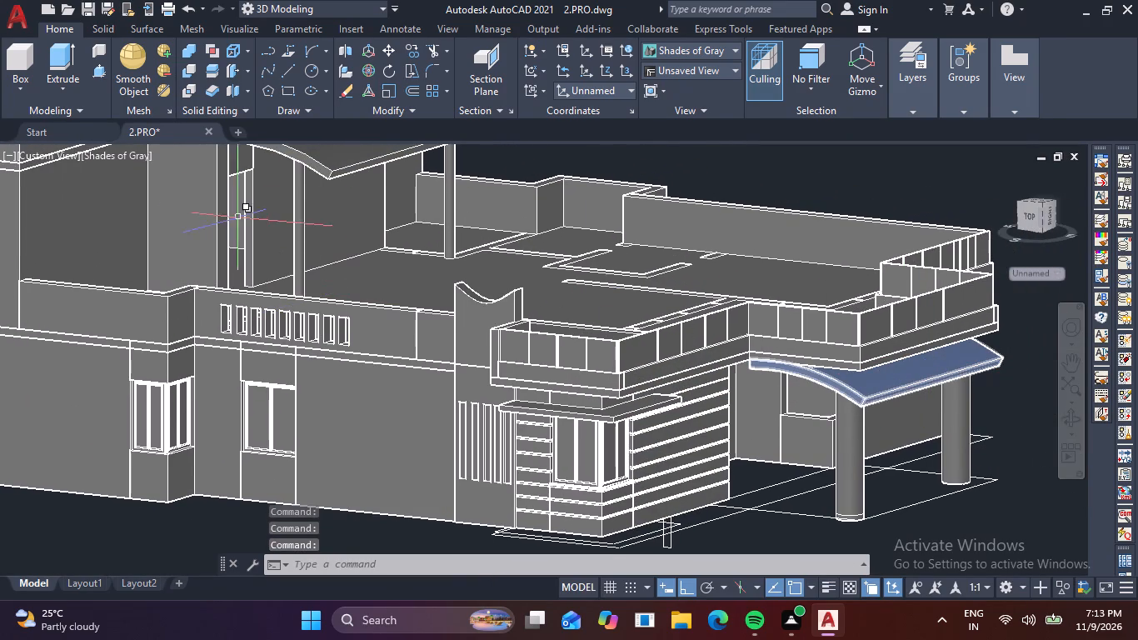
click(120, 159)
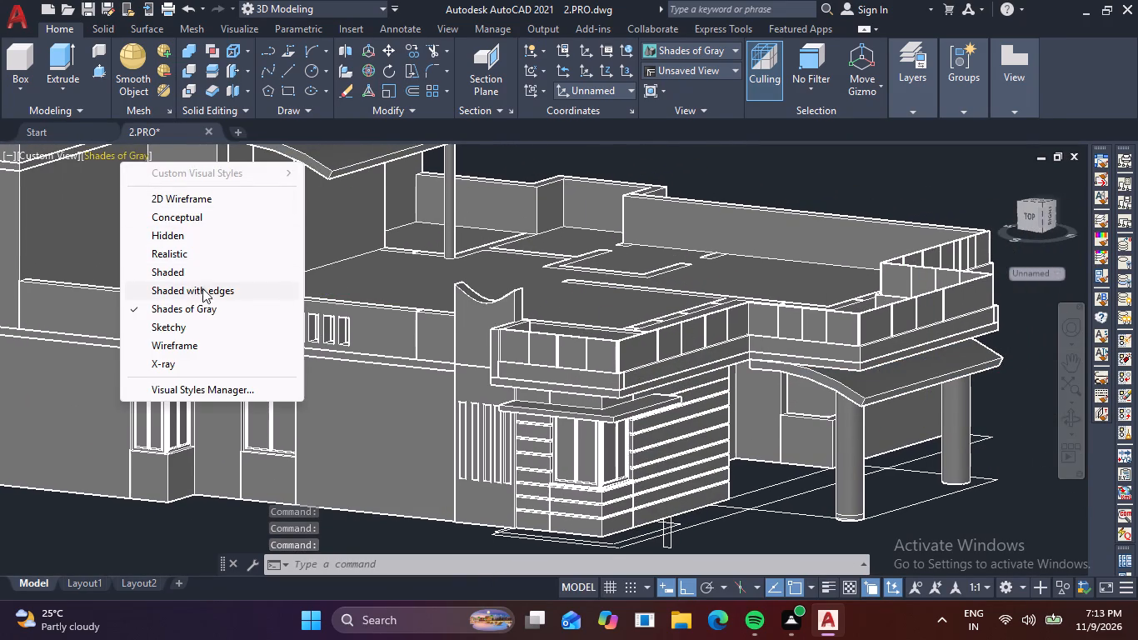
click(184, 252)
Open the materials browser and show the Wall Paint category of the Autodesk library.
scroll(394, 330, down, 1)
shift+middle_drag(417, 364, 407, 368)
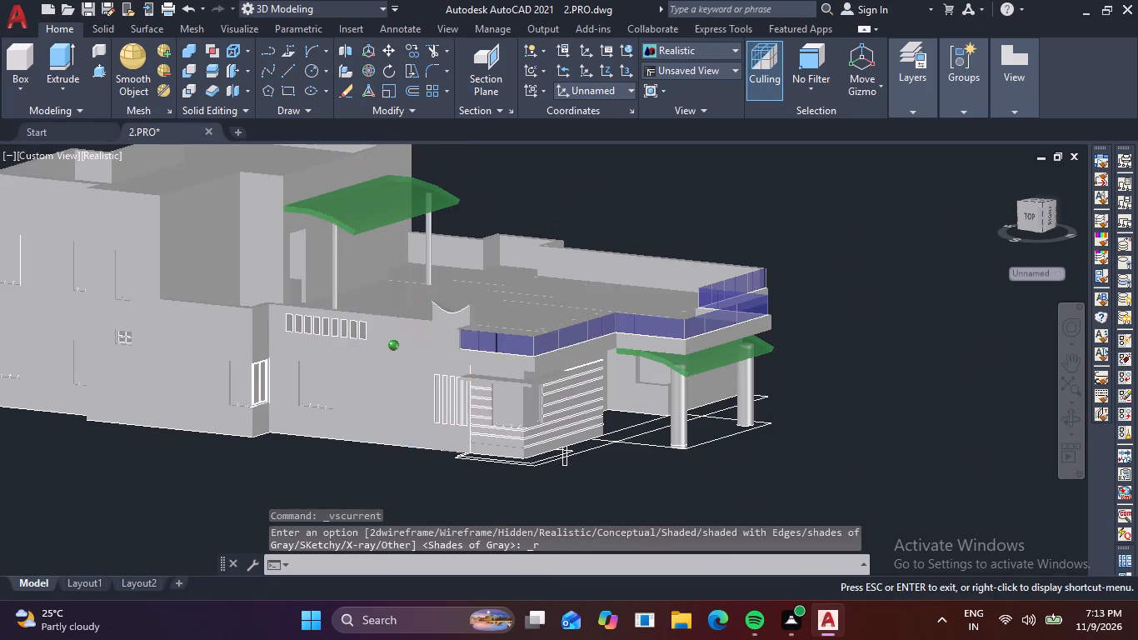
shift+middle_drag(407, 368, 389, 376)
scroll(463, 373, up, 1)
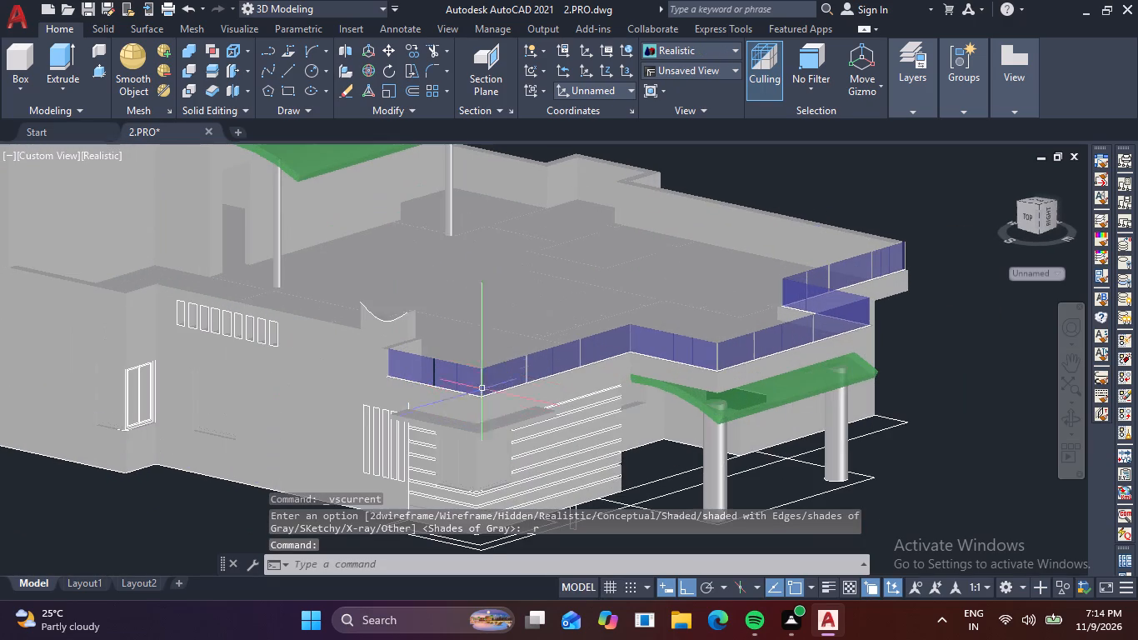
shift+middle_drag(384, 410, 426, 400)
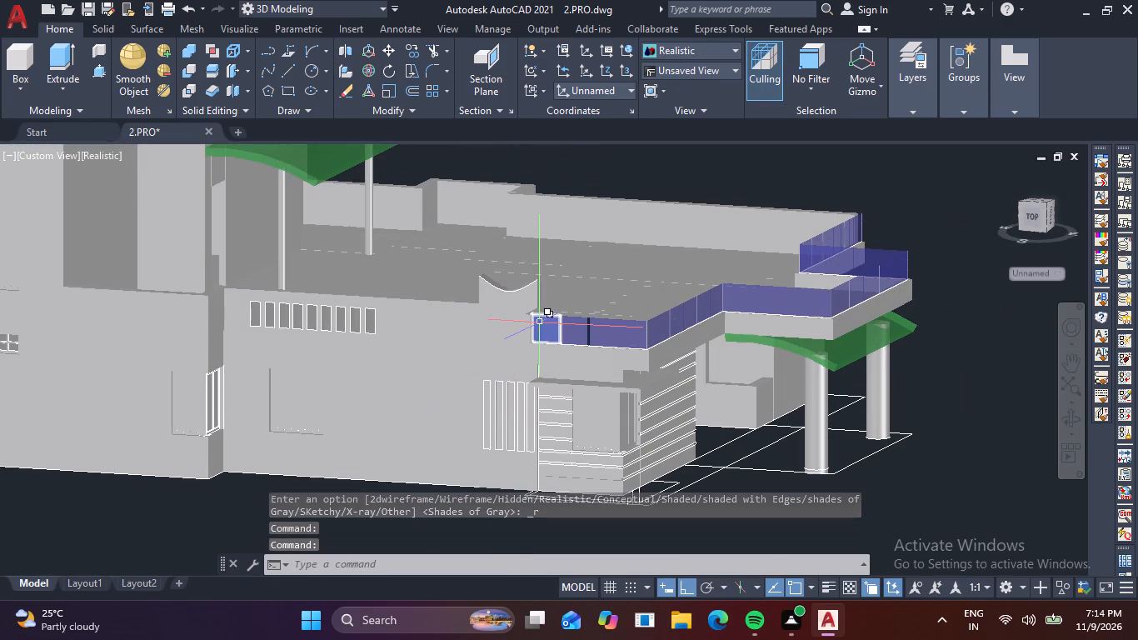
key(m)
key(a)
key(t)
key(space)
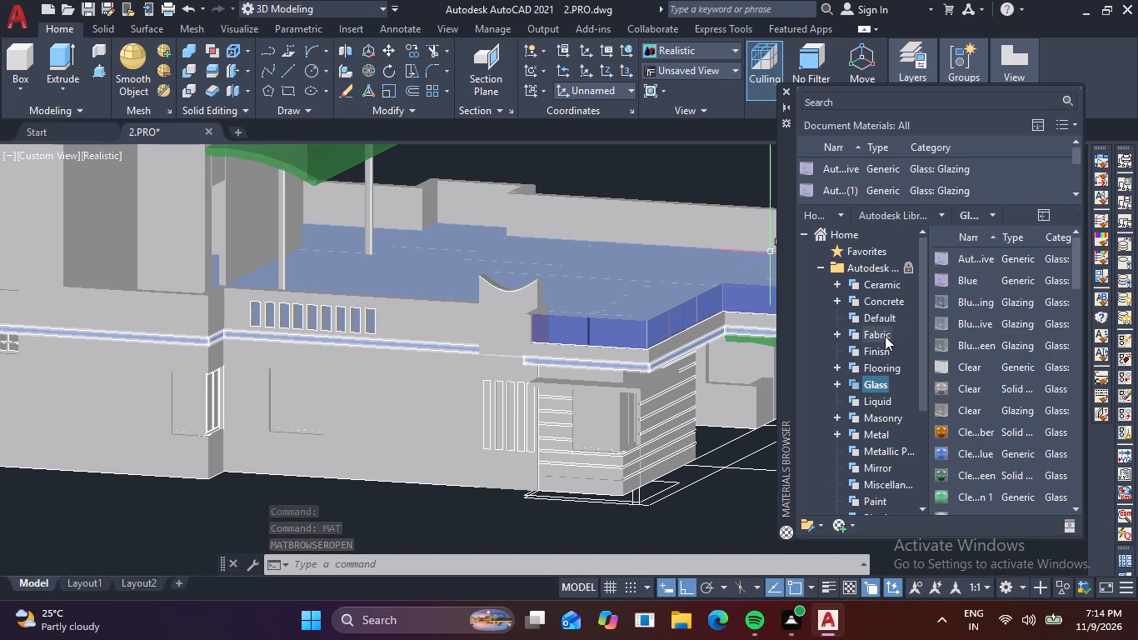
scroll(885, 336, down, 7)
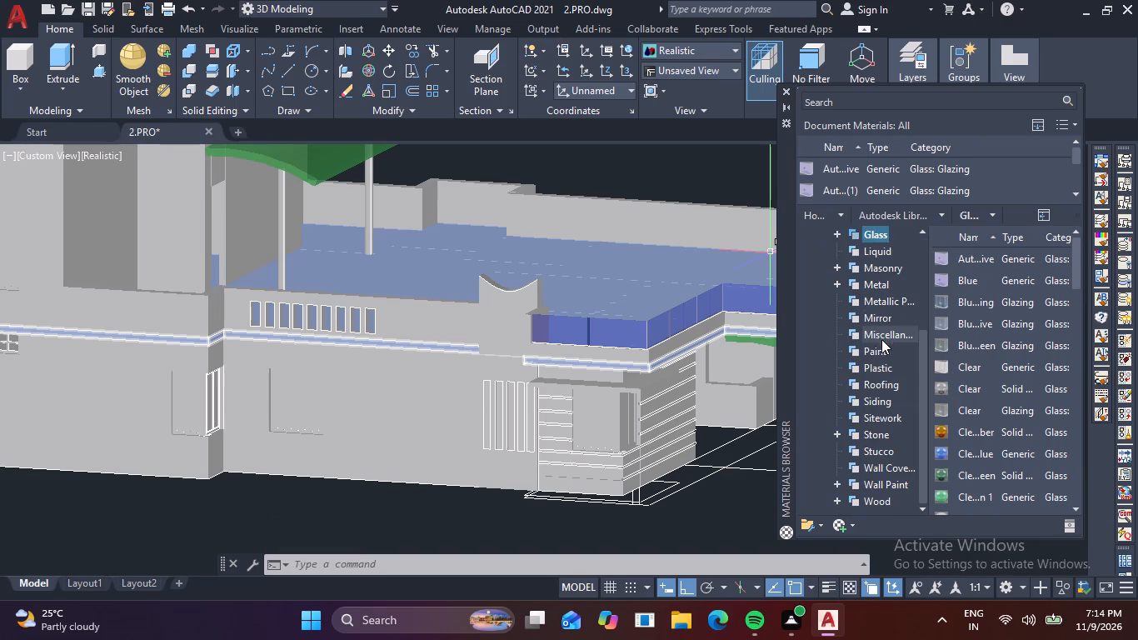
scroll(873, 379, down, 3)
click(869, 486)
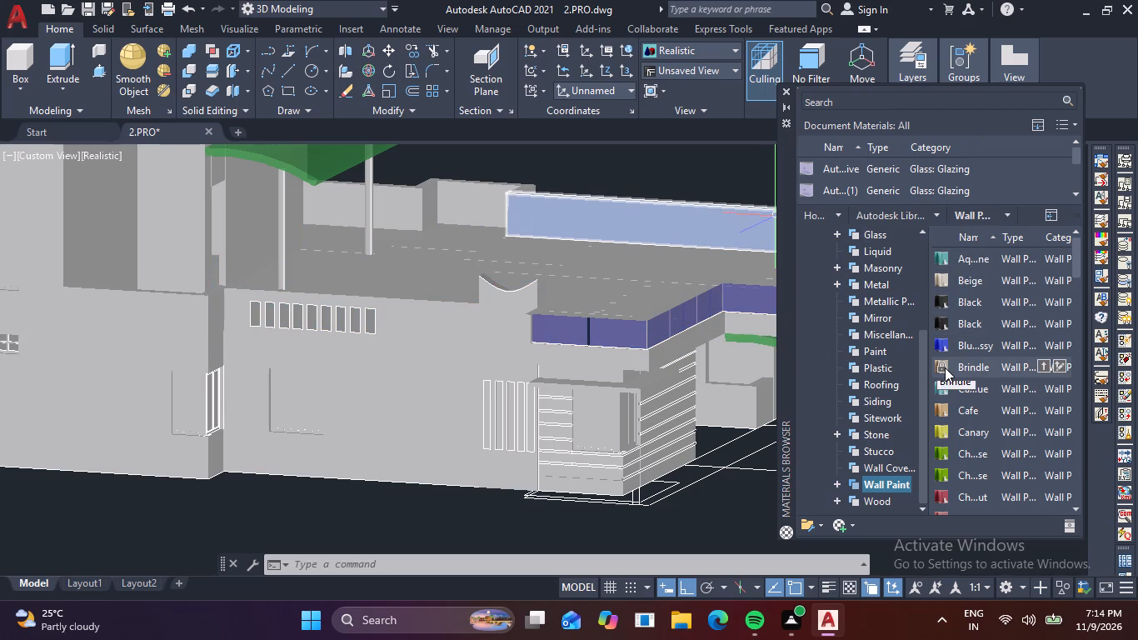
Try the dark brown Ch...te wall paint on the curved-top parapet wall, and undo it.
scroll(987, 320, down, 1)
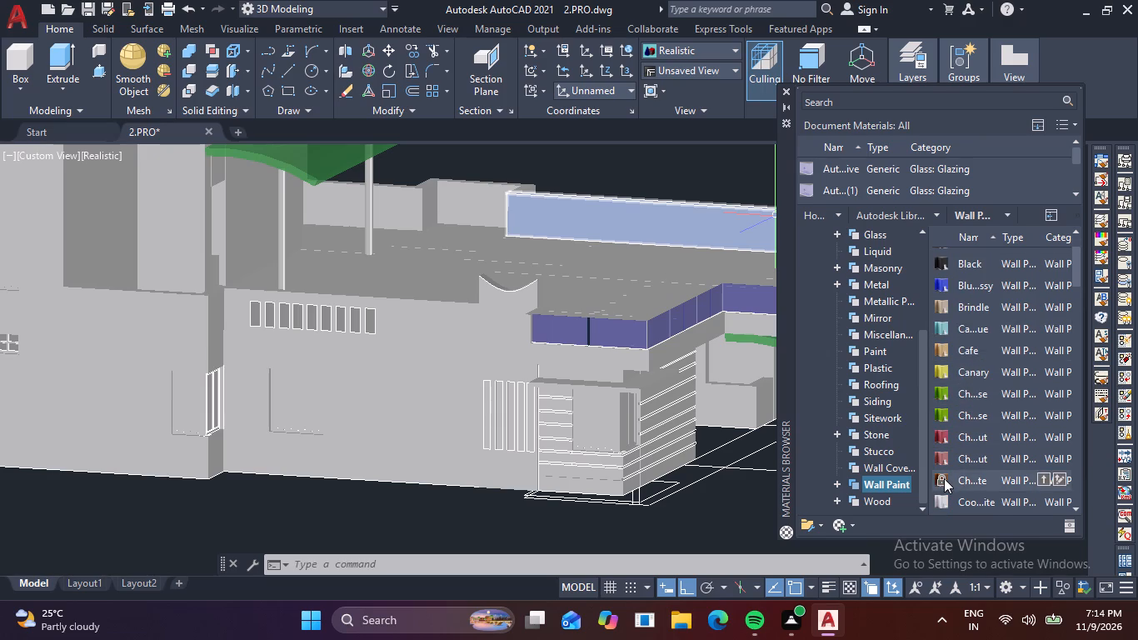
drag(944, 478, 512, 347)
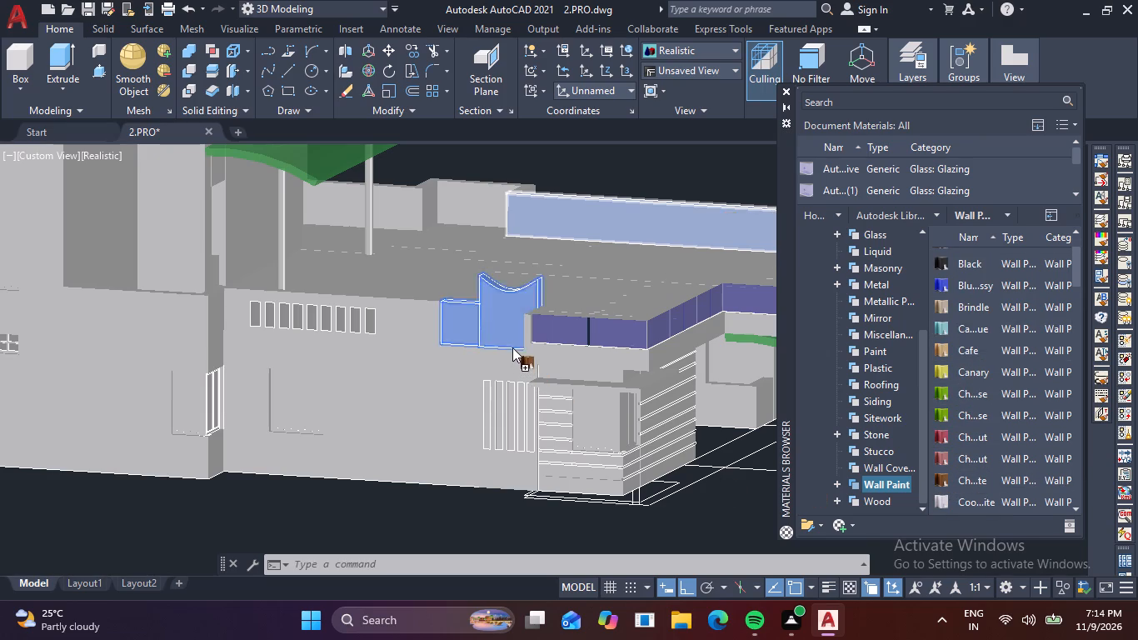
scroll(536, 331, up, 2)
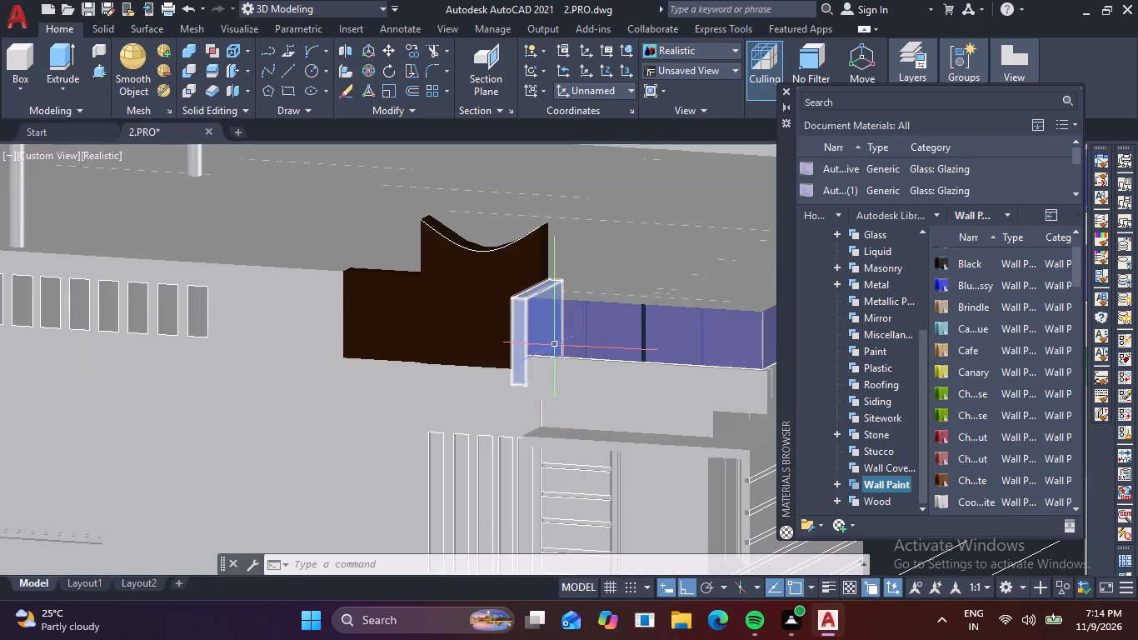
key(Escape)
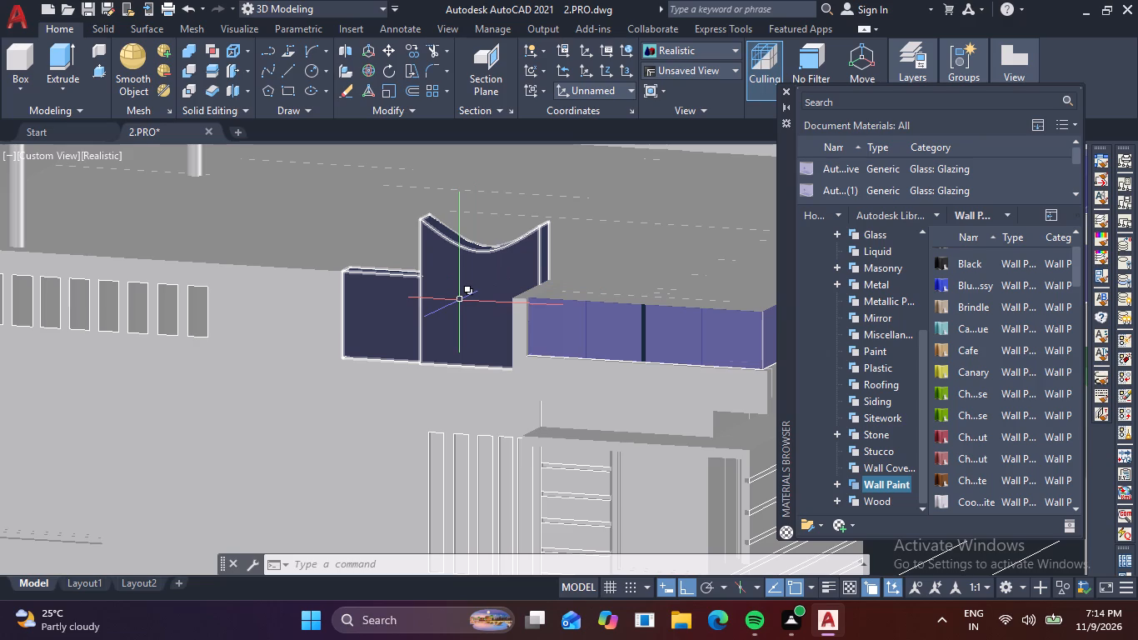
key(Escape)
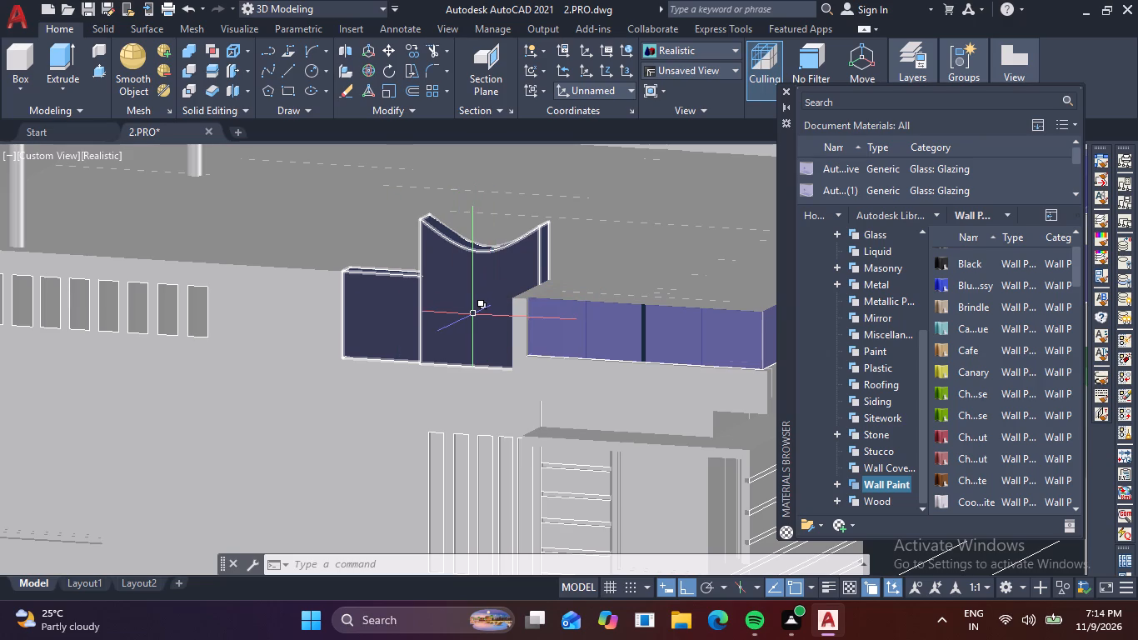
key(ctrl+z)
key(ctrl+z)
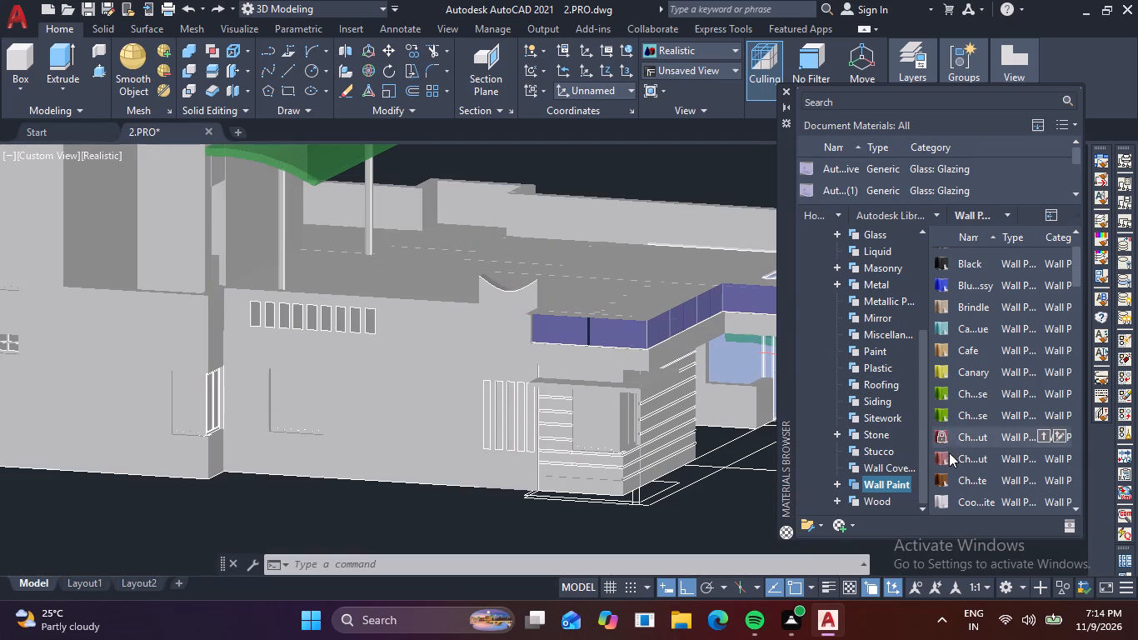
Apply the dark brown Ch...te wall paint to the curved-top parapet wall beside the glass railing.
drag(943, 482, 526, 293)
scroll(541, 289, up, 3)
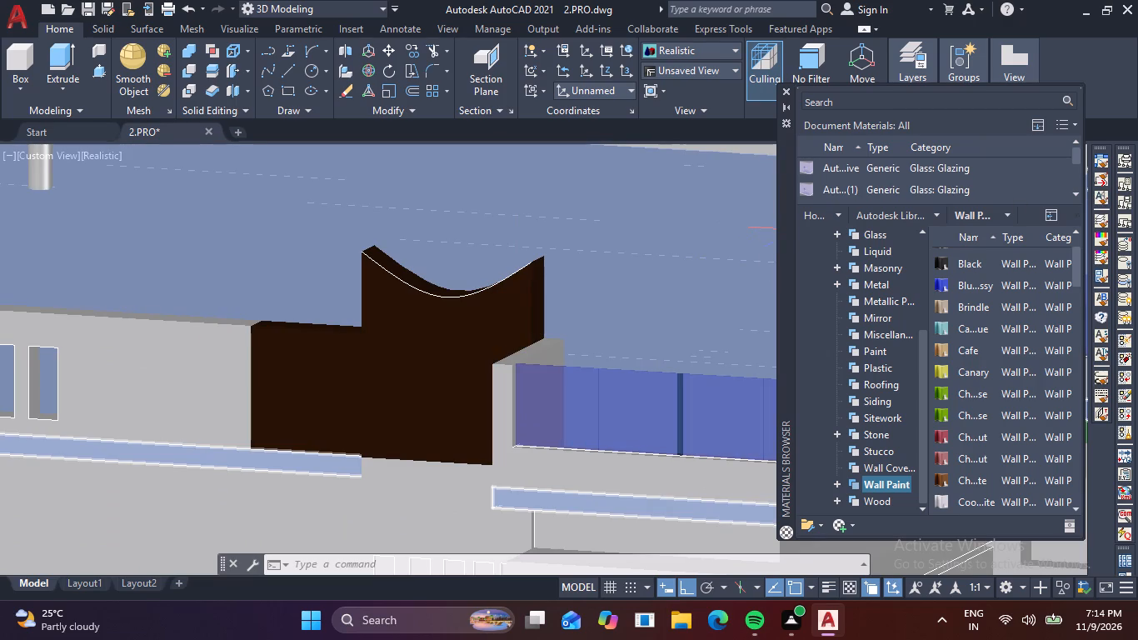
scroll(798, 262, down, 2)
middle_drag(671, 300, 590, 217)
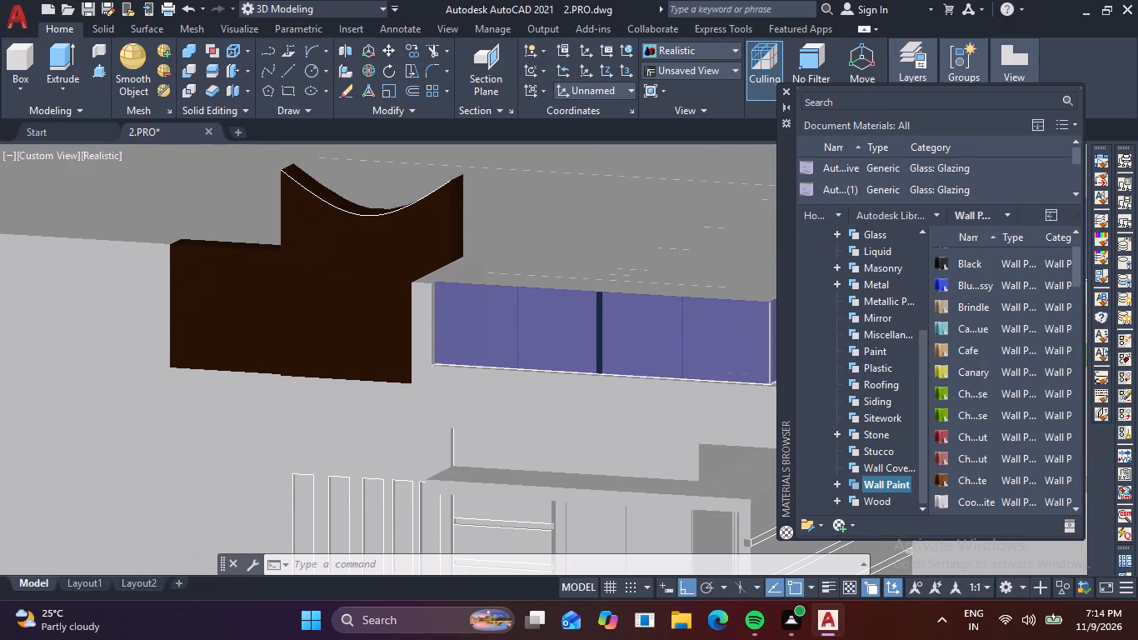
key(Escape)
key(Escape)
Apply the dark brown Ch...te wall paint to the ground-floor front wall with the vertical and horizontal slots.
middle_drag(336, 339, 360, 274)
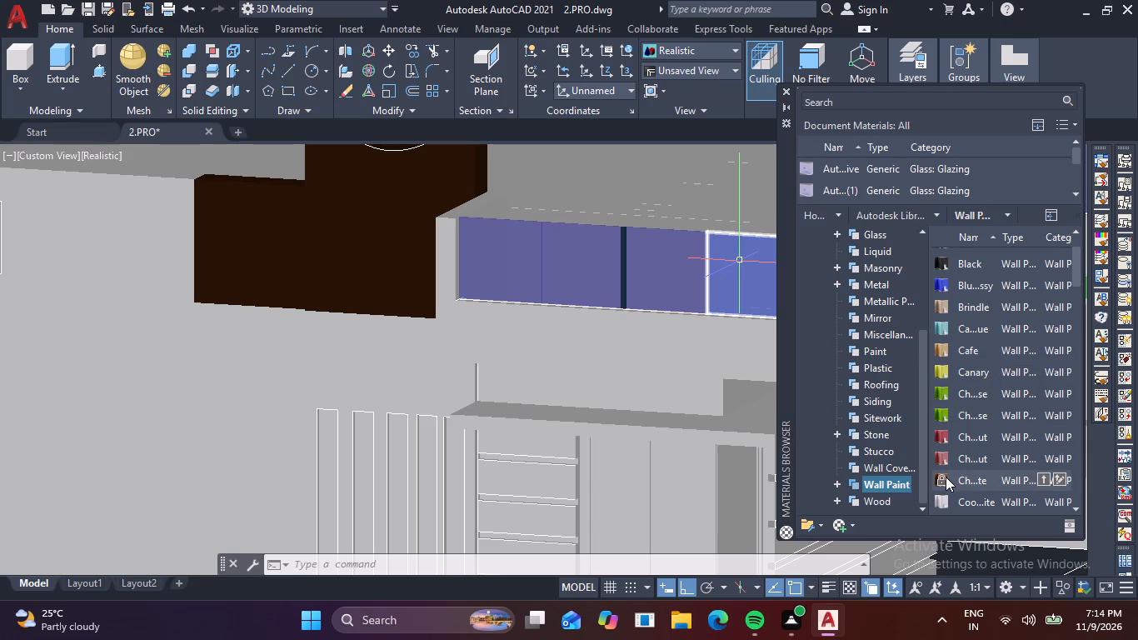
drag(946, 479, 407, 373)
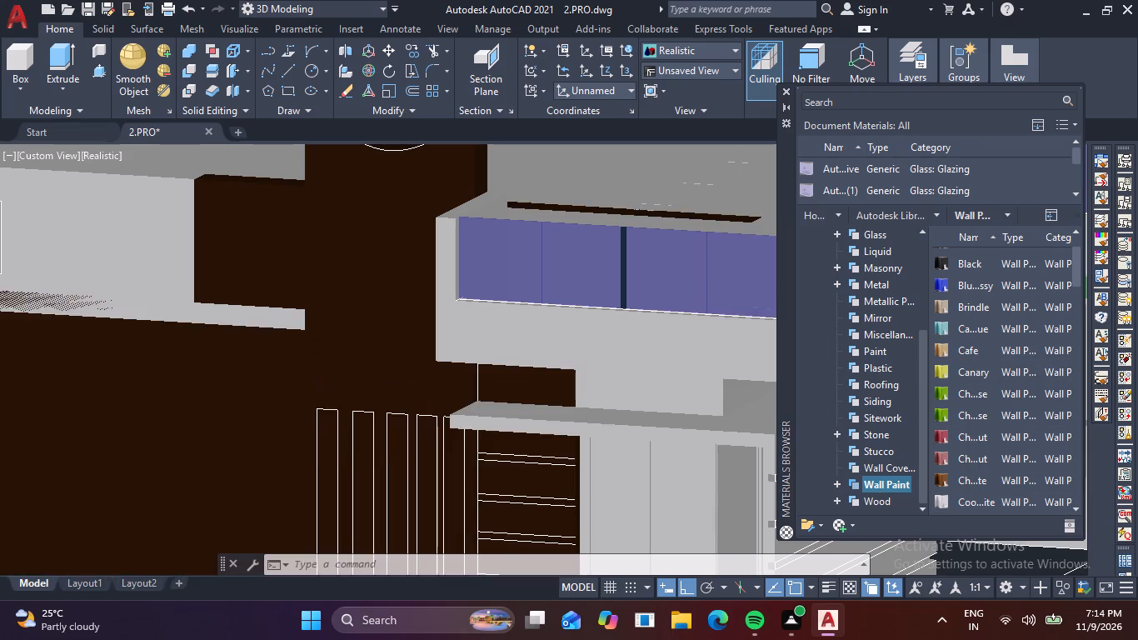
Examine the painted front wall, its recessed slots and the adjoining corner window from several angles.
scroll(429, 391, down, 3)
middle_drag(463, 396, 512, 330)
scroll(507, 382, up, 2)
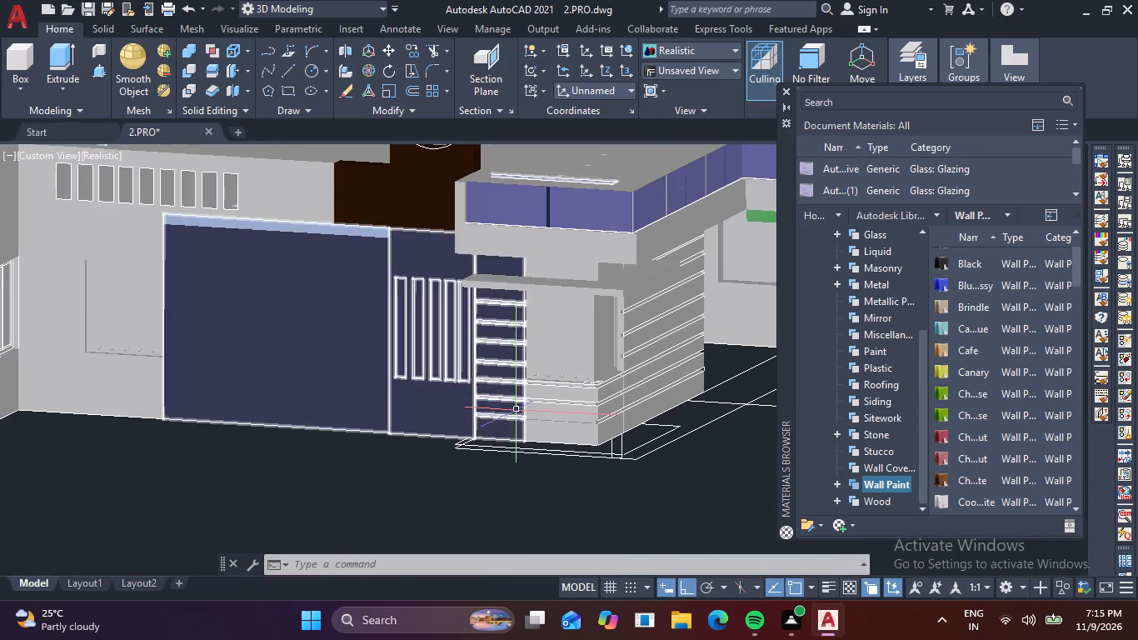
middle_drag(510, 413, 530, 354)
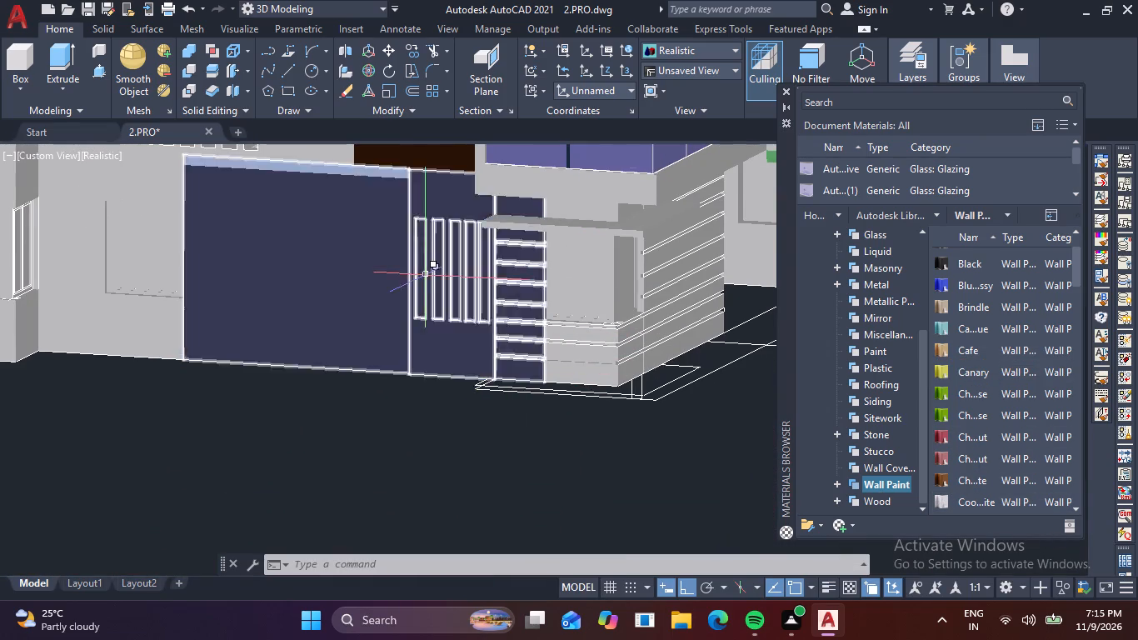
scroll(426, 275, up, 3)
key(Escape)
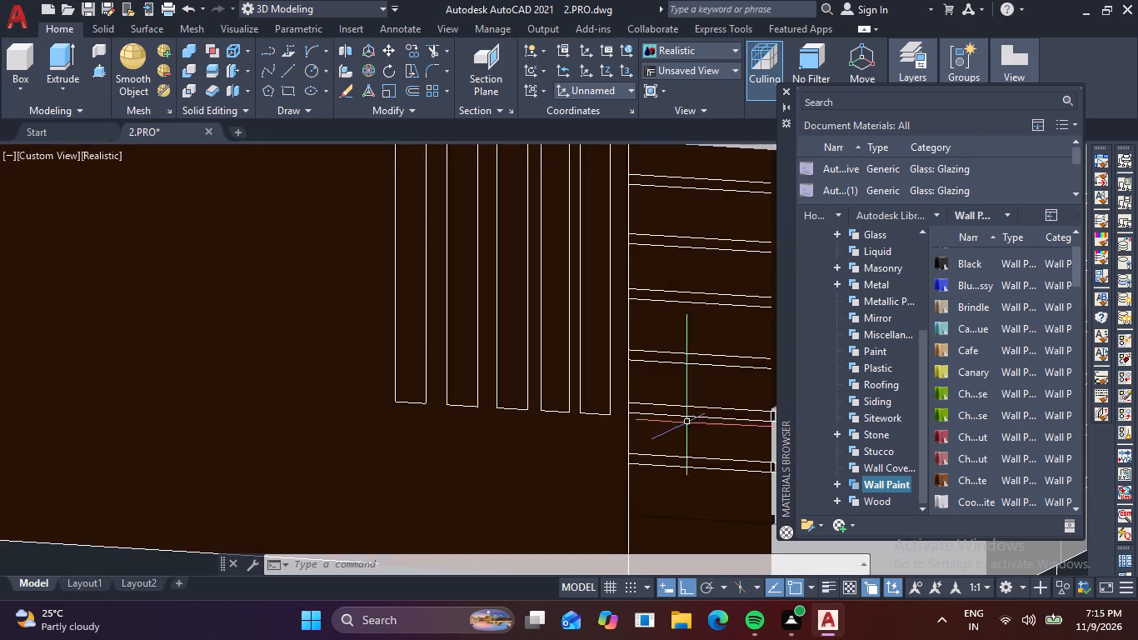
scroll(397, 436, down, 1)
middle_drag(453, 444, 412, 448)
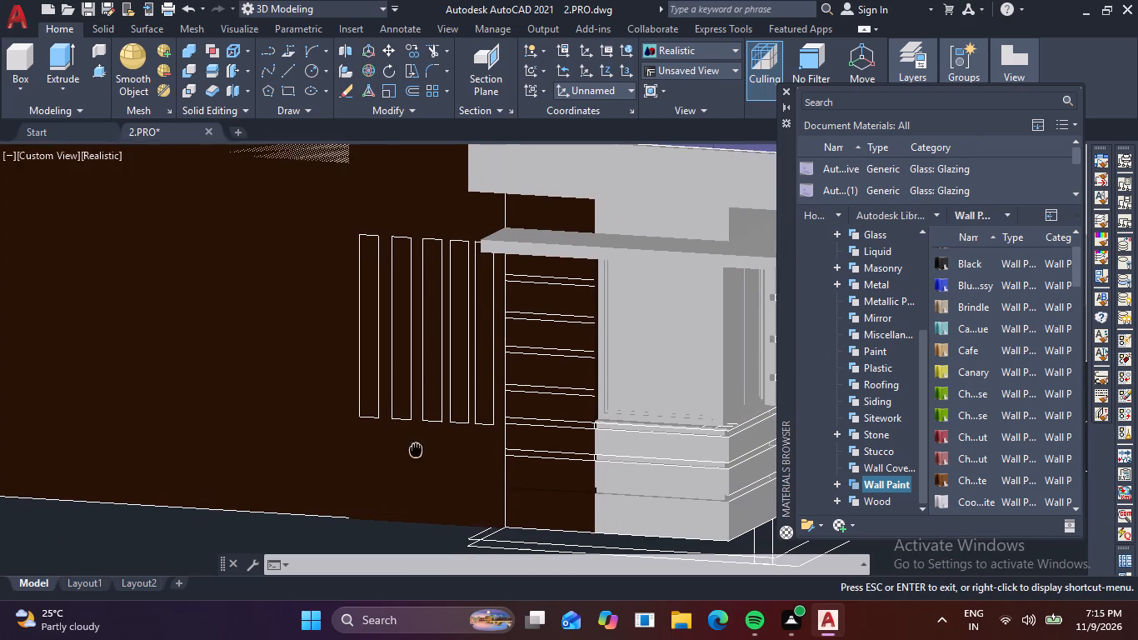
middle_drag(412, 448, 404, 450)
shift+middle_drag(488, 440, 423, 447)
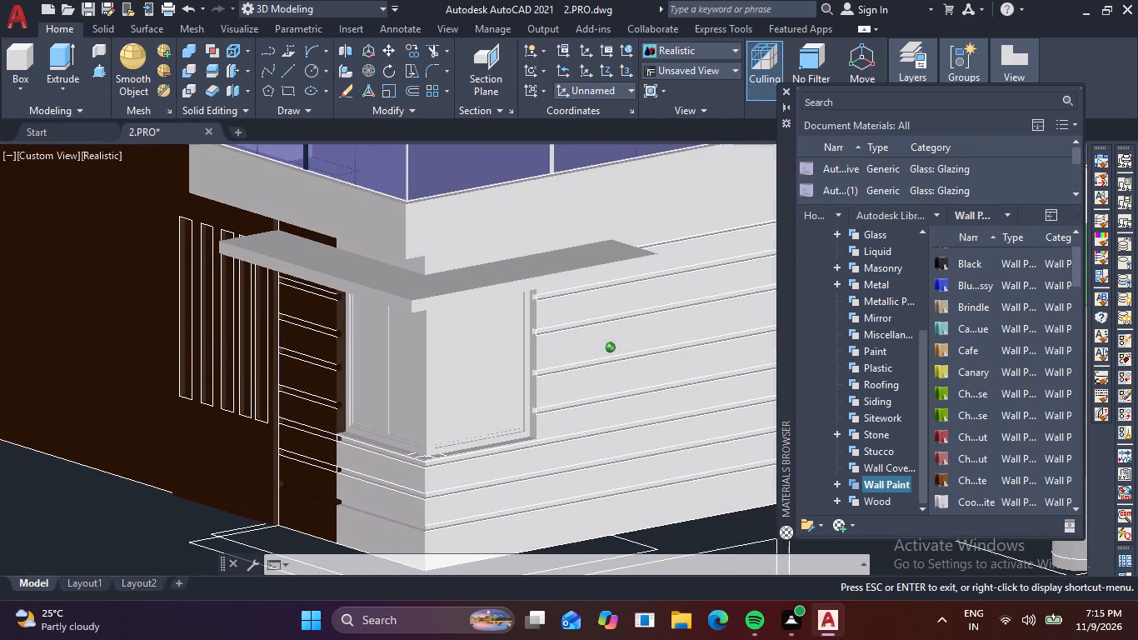
scroll(194, 312, up, 3)
middle_drag(232, 312, 317, 315)
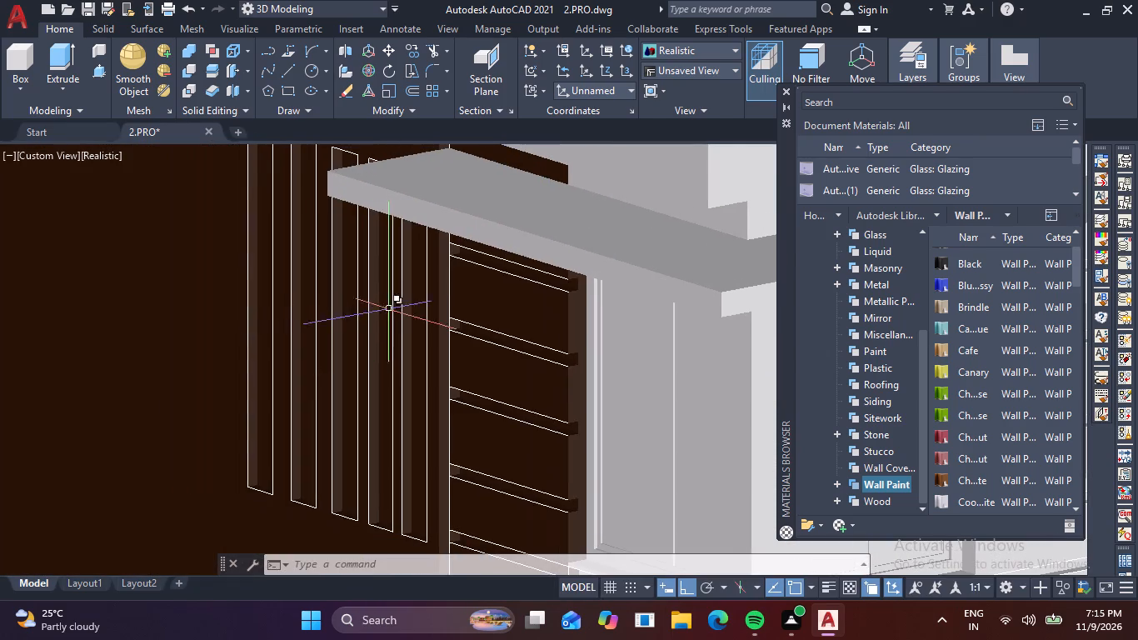
scroll(391, 317, down, 2)
scroll(533, 407, down, 1)
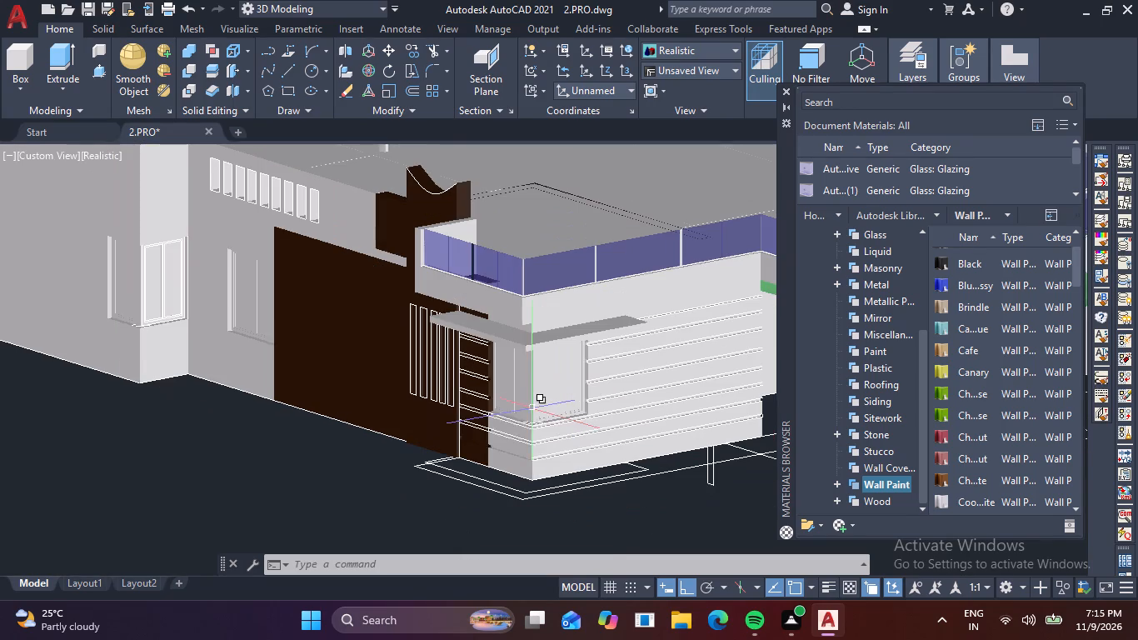
Apply the Brindle wall paint to the grooved side wall and to the corner wall sections below and above the corner window.
shift+middle_drag(455, 439, 504, 435)
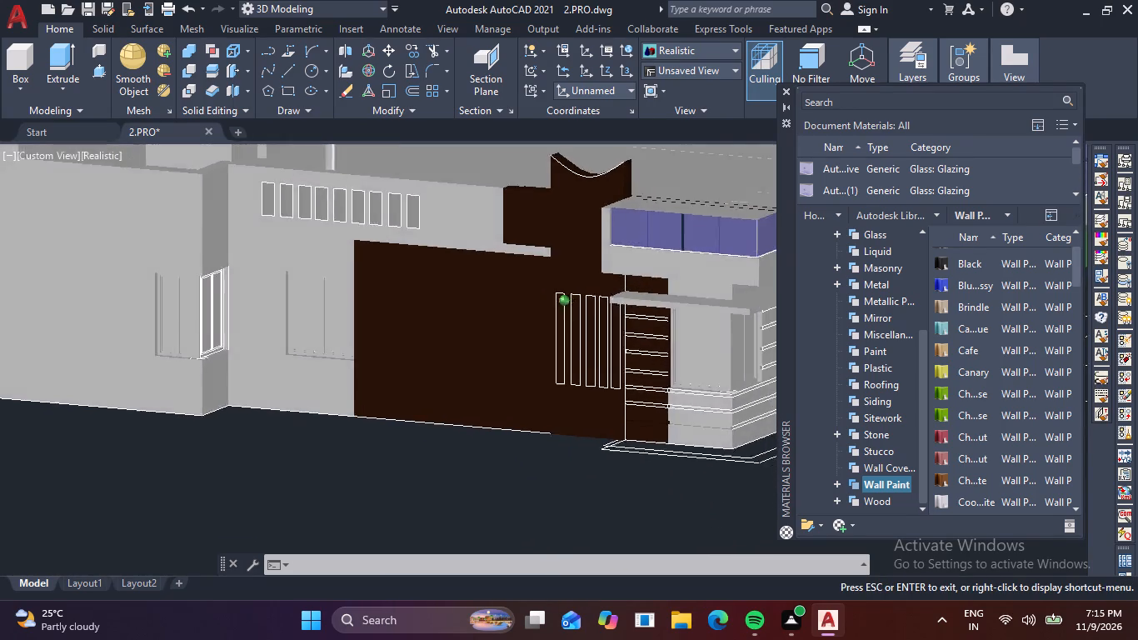
shift+middle_drag(504, 435, 446, 431)
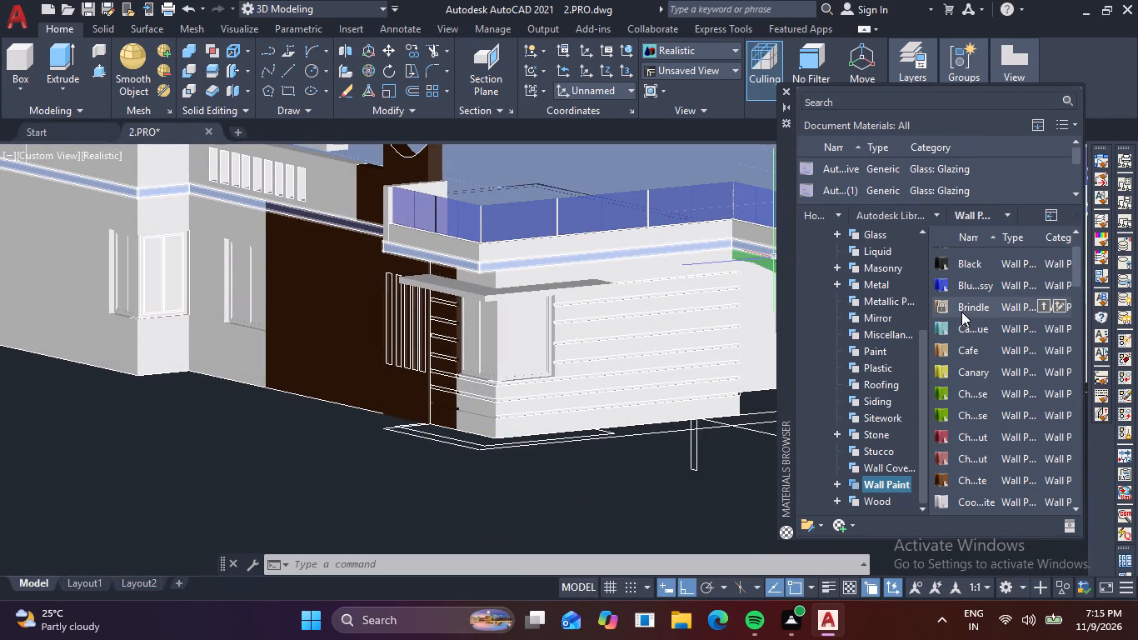
drag(937, 308, 648, 305)
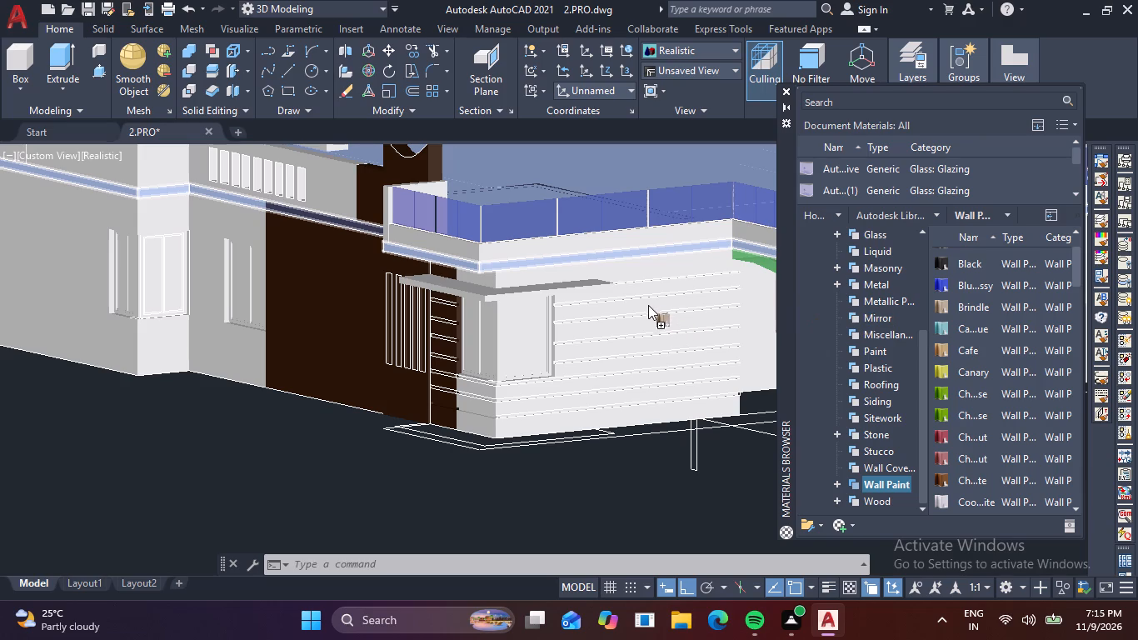
drag(648, 305, 646, 303)
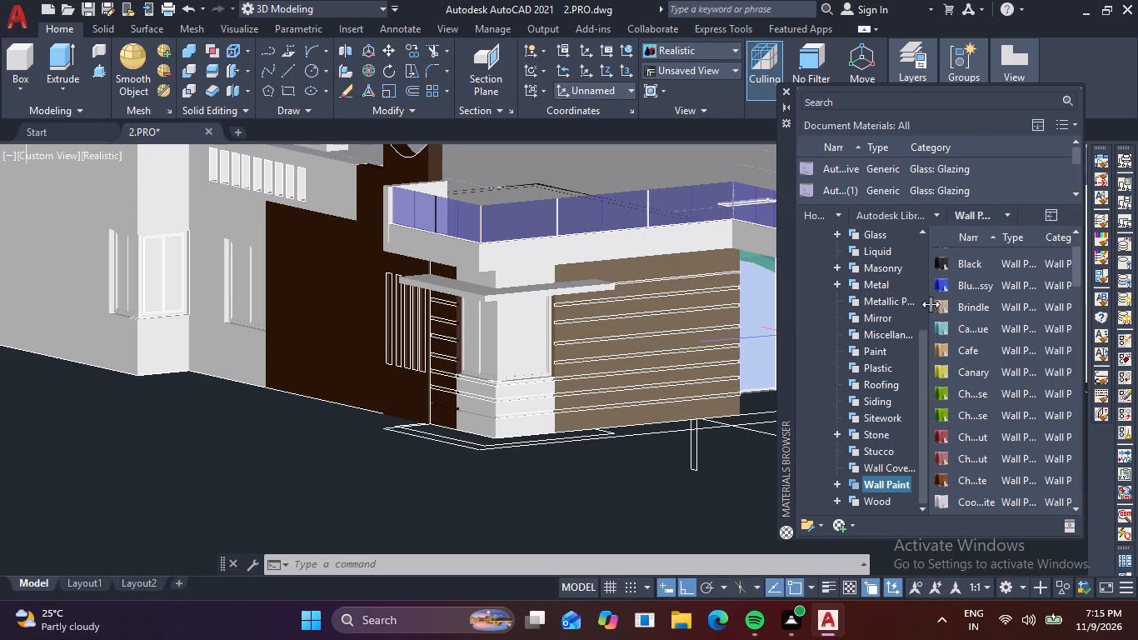
drag(941, 308, 511, 407)
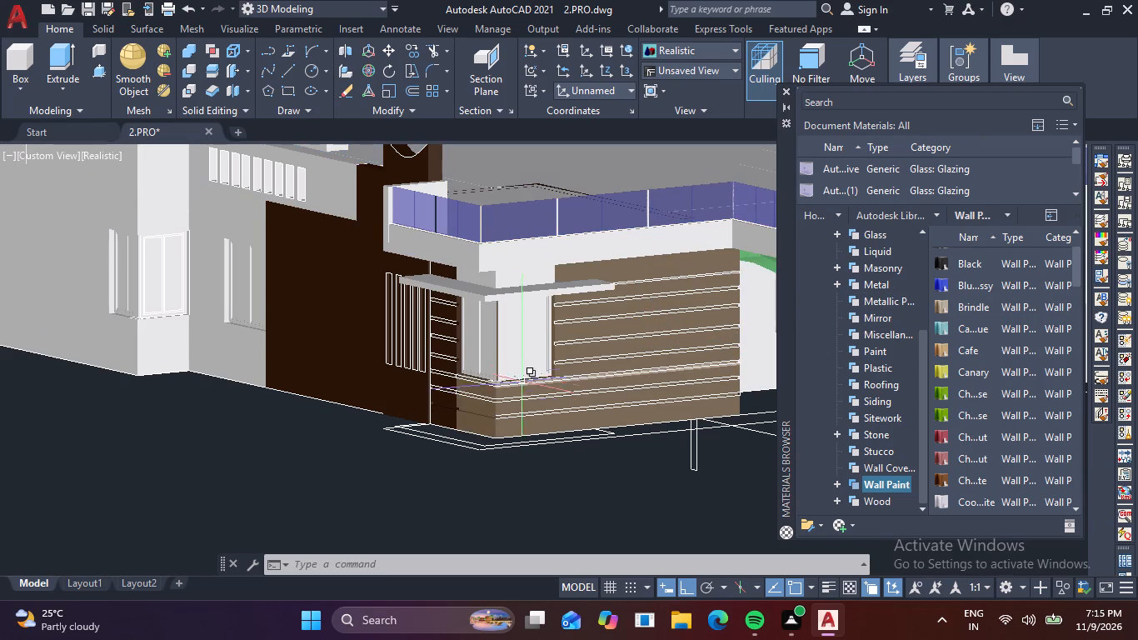
scroll(512, 357, up, 2)
middle_drag(557, 364, 563, 453)
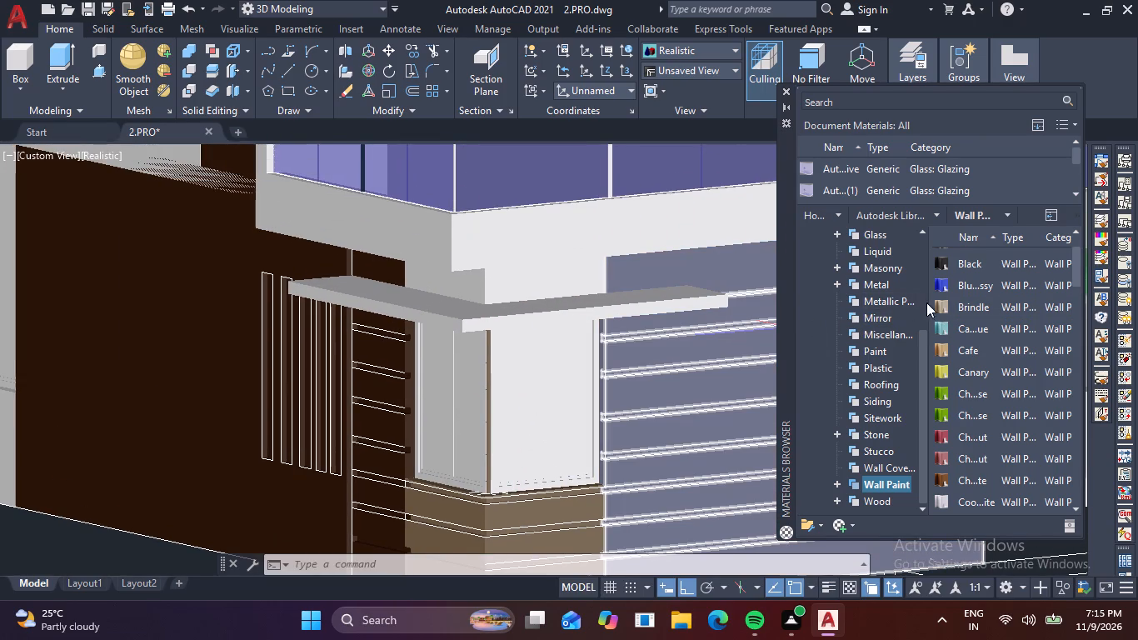
drag(940, 307, 537, 282)
Apply the Beige wall paint to the curved-top parapet, the short wall at the glass railing's end, and the parapet with the row of openings.
scroll(480, 305, down, 1)
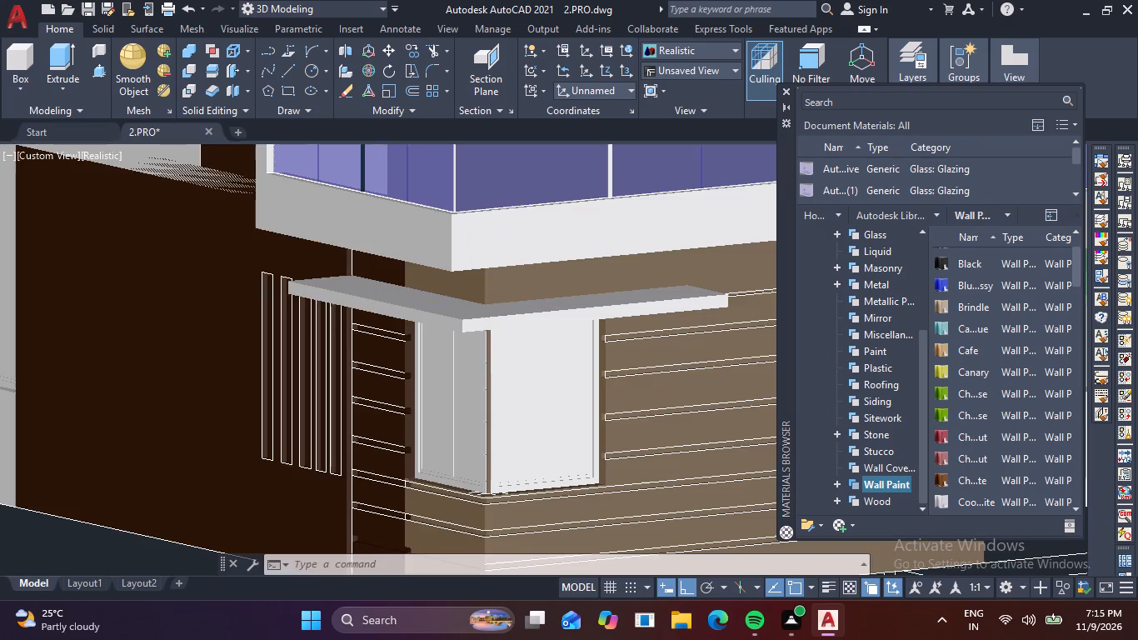
scroll(479, 307, down, 1)
middle_drag(418, 326, 512, 332)
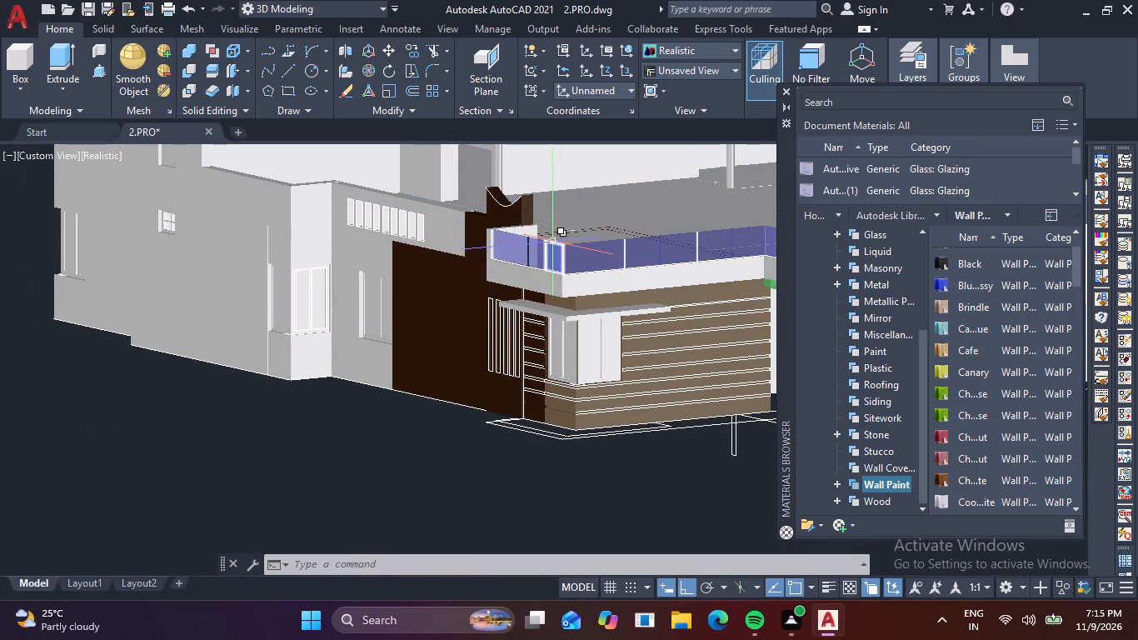
scroll(941, 292, up, 3)
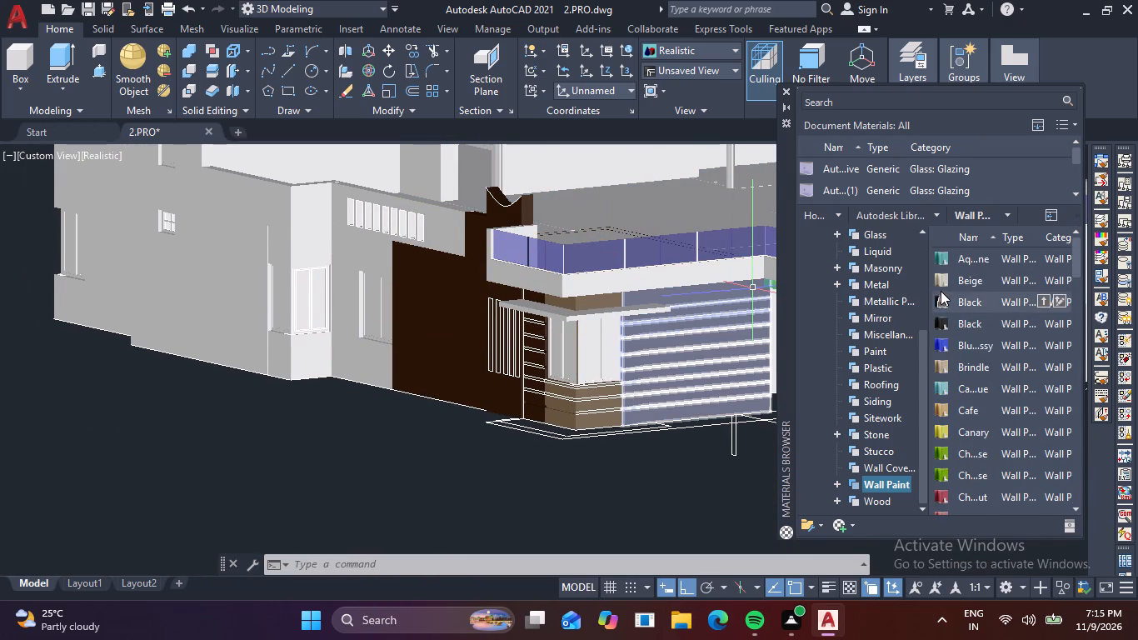
drag(942, 283, 526, 209)
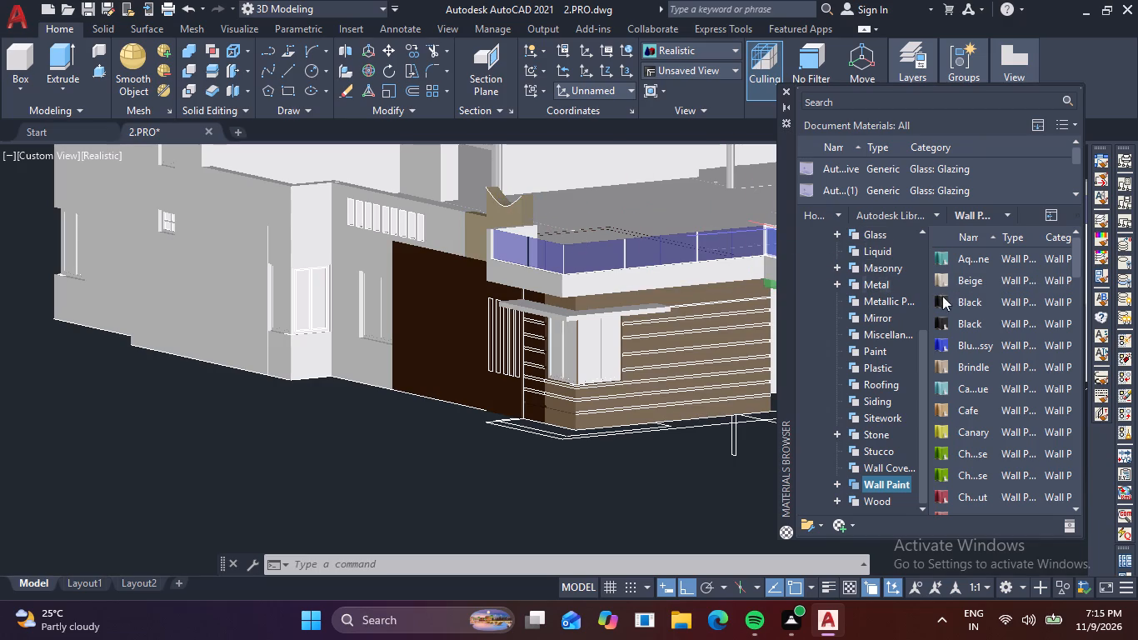
drag(947, 281, 488, 248)
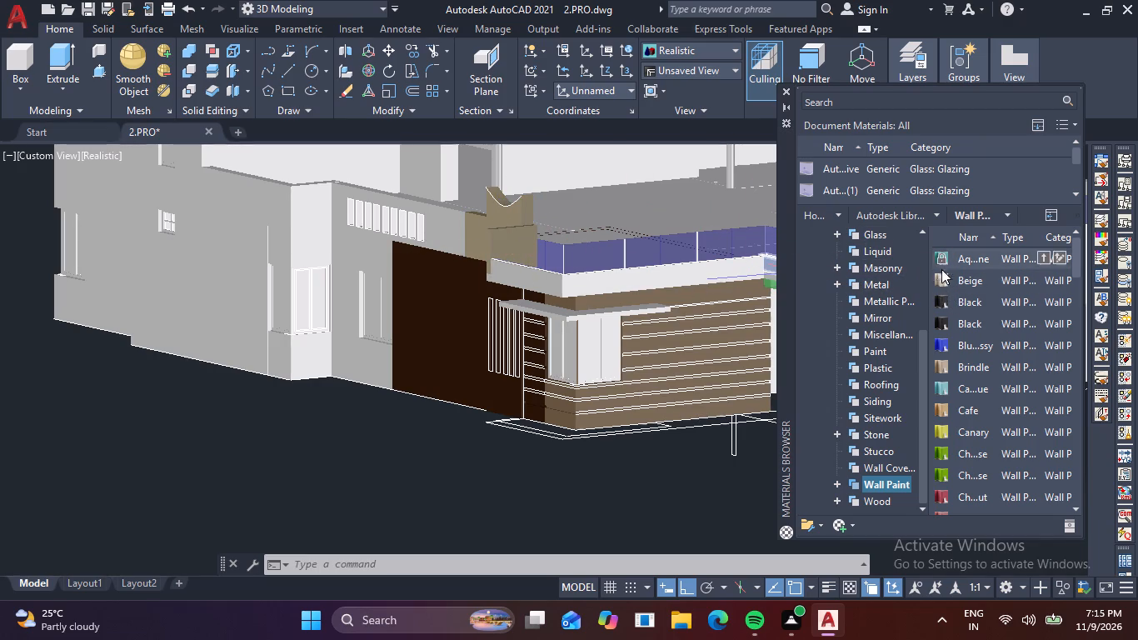
drag(945, 279, 446, 232)
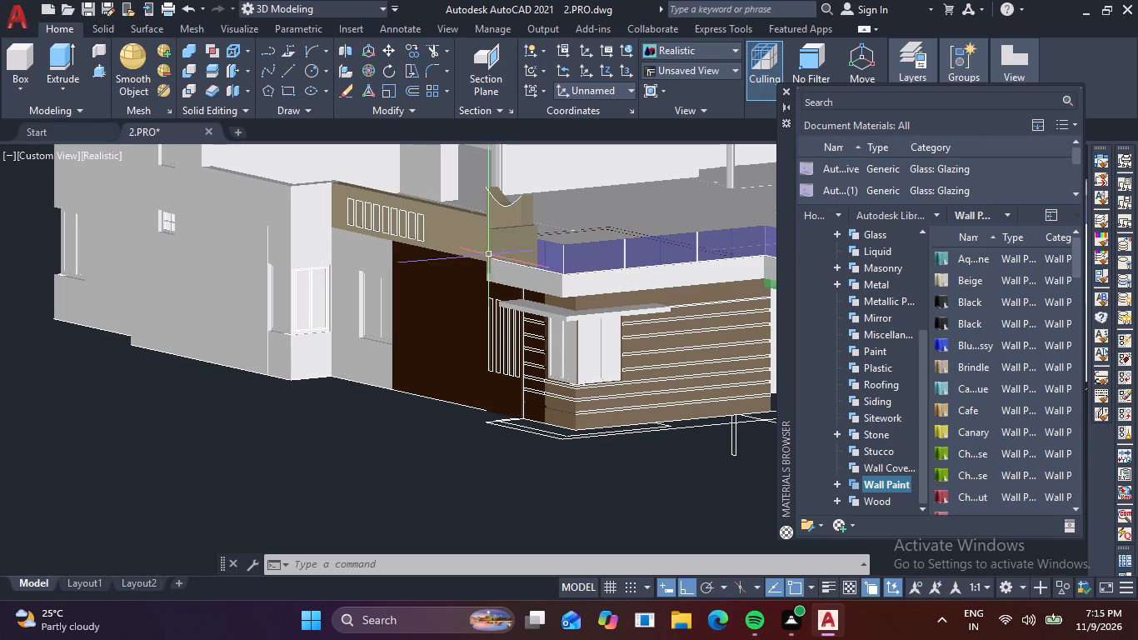
Apply the Beige wall paint to the fascia bands beneath the glass railings, above the grooved wall, around the porch and at the terrace's far end.
drag(934, 280, 652, 276)
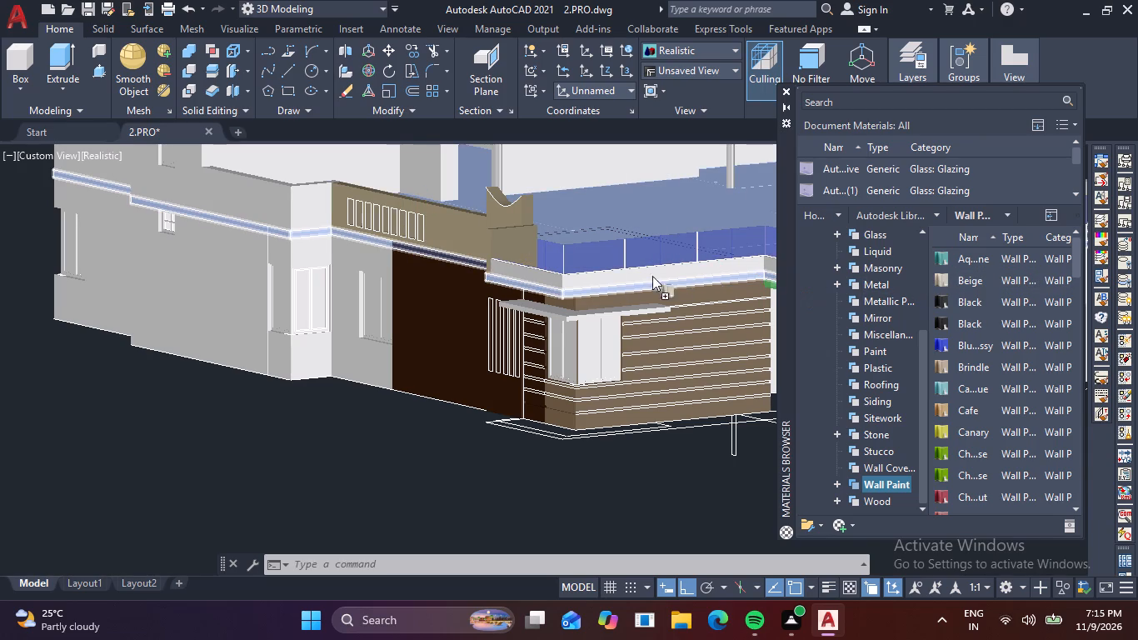
drag(652, 276, 601, 280)
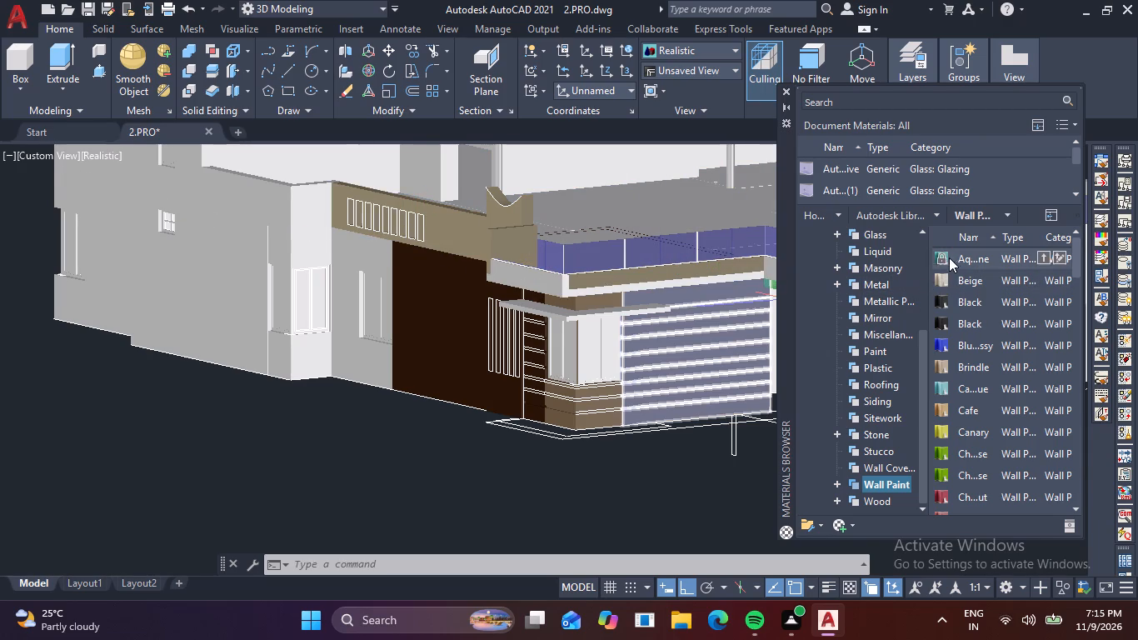
drag(948, 277, 547, 277)
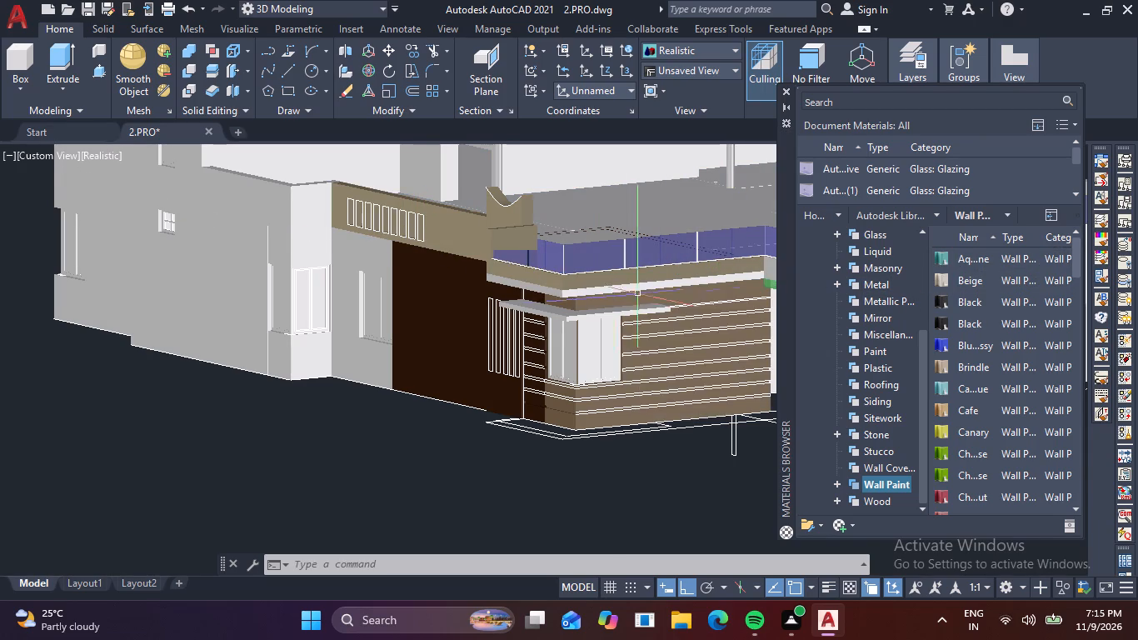
scroll(706, 291, down, 1)
middle_drag(676, 298, 395, 277)
scroll(532, 248, up, 2)
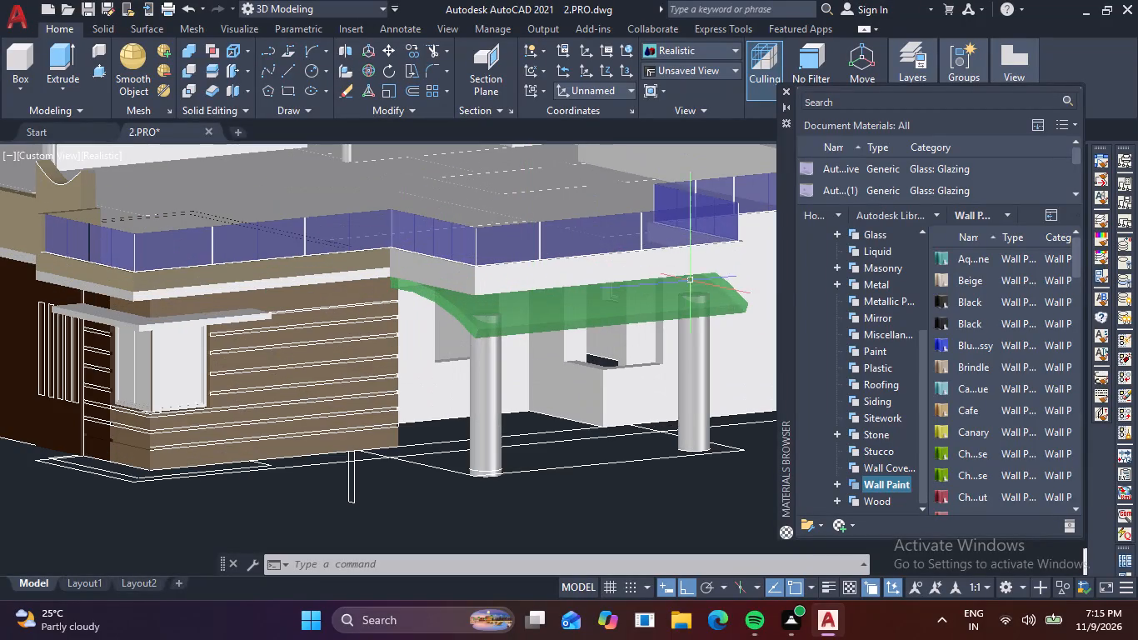
drag(942, 282, 457, 279)
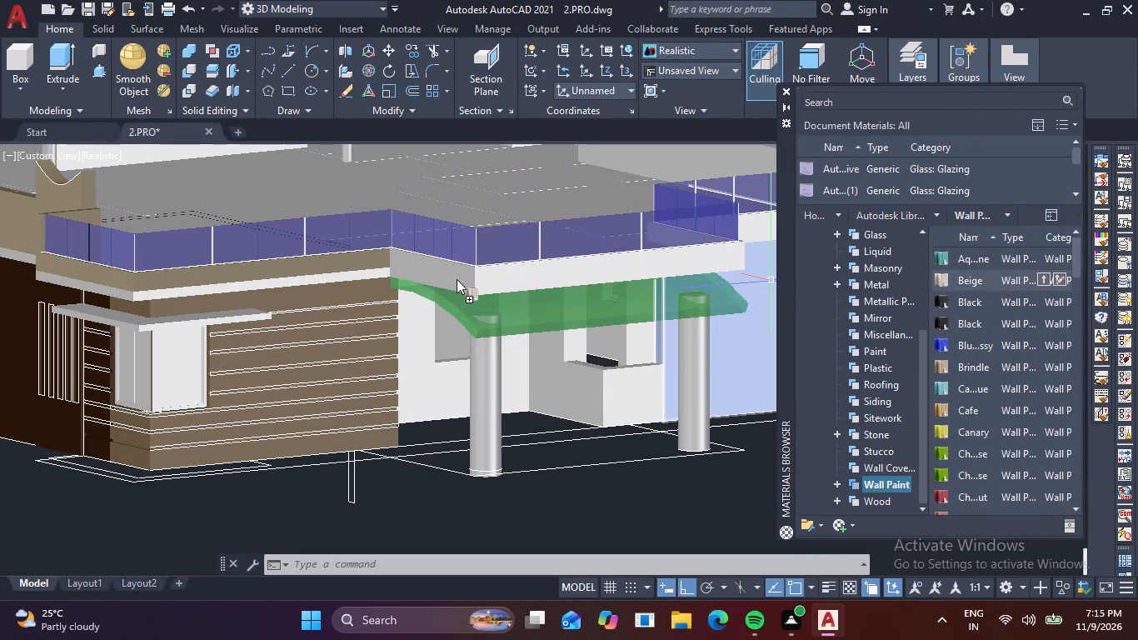
drag(457, 279, 455, 279)
middle_drag(695, 292, 431, 349)
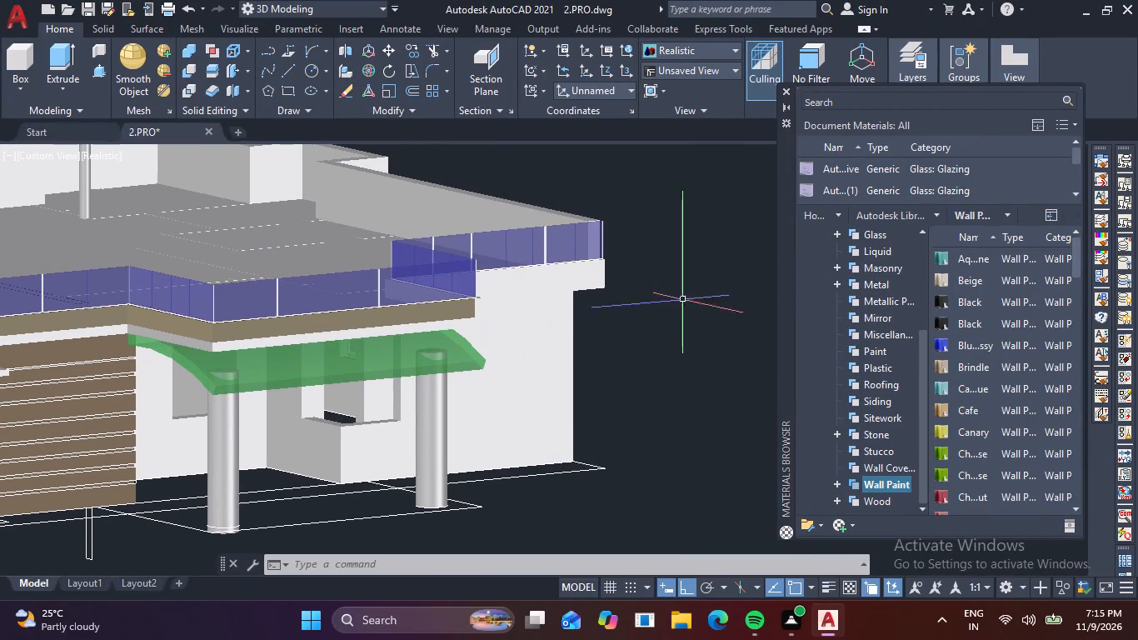
drag(947, 277, 557, 277)
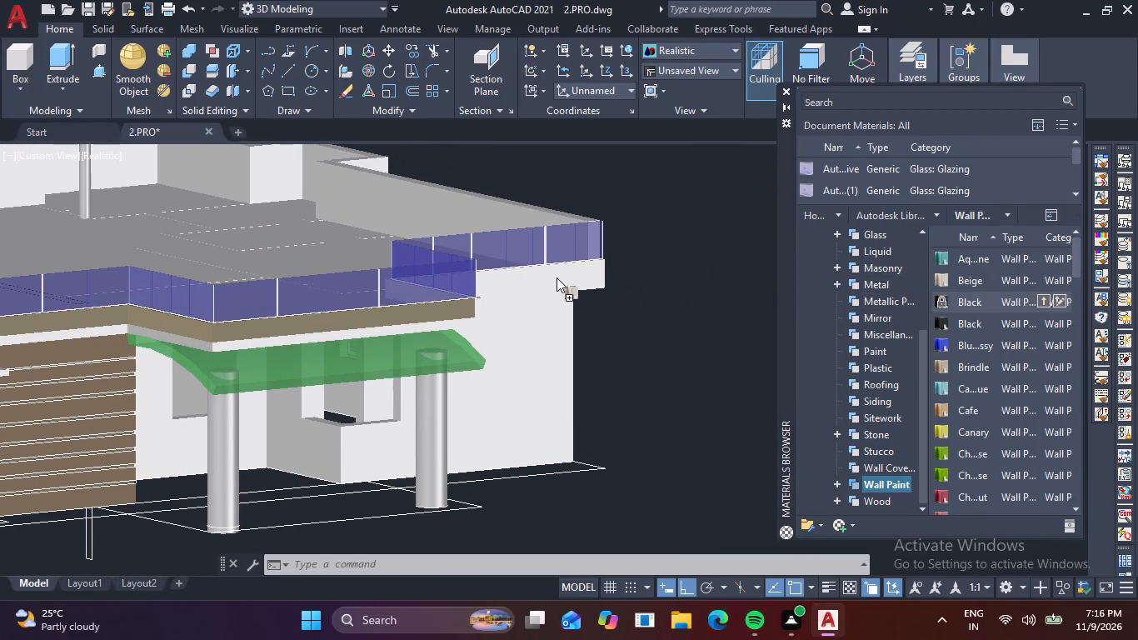
drag(557, 277, 554, 273)
Examine the painted facade overall and the corner window with its surrounding grooved walls up close, and look through the material categories.
scroll(398, 332, down, 1)
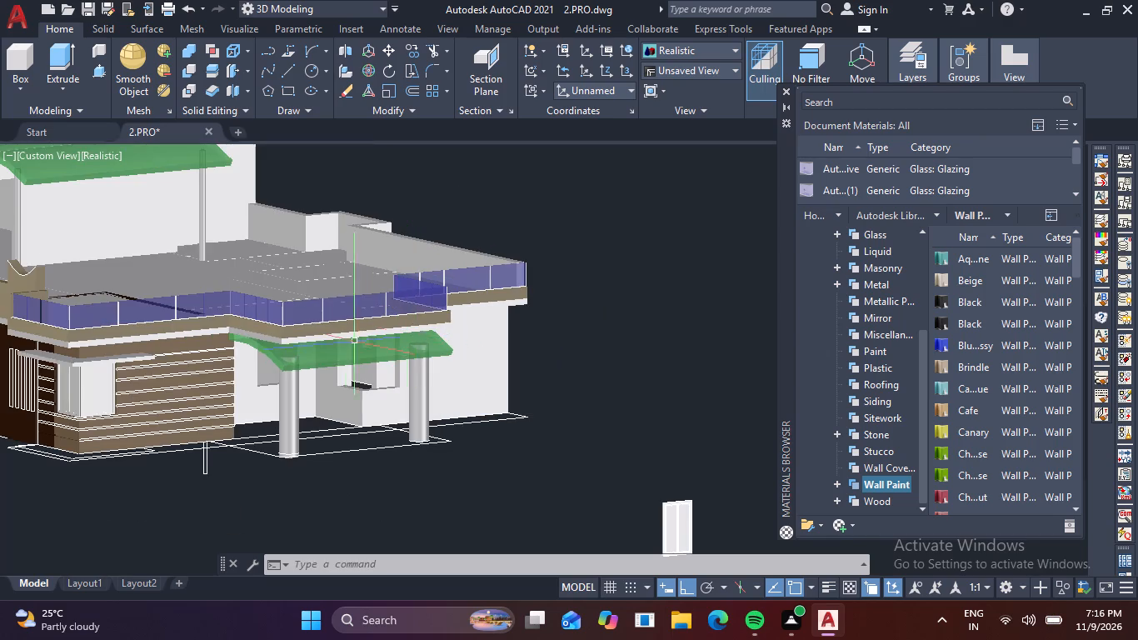
middle_drag(432, 357, 604, 342)
scroll(266, 304, down, 1)
middle_drag(373, 375, 417, 402)
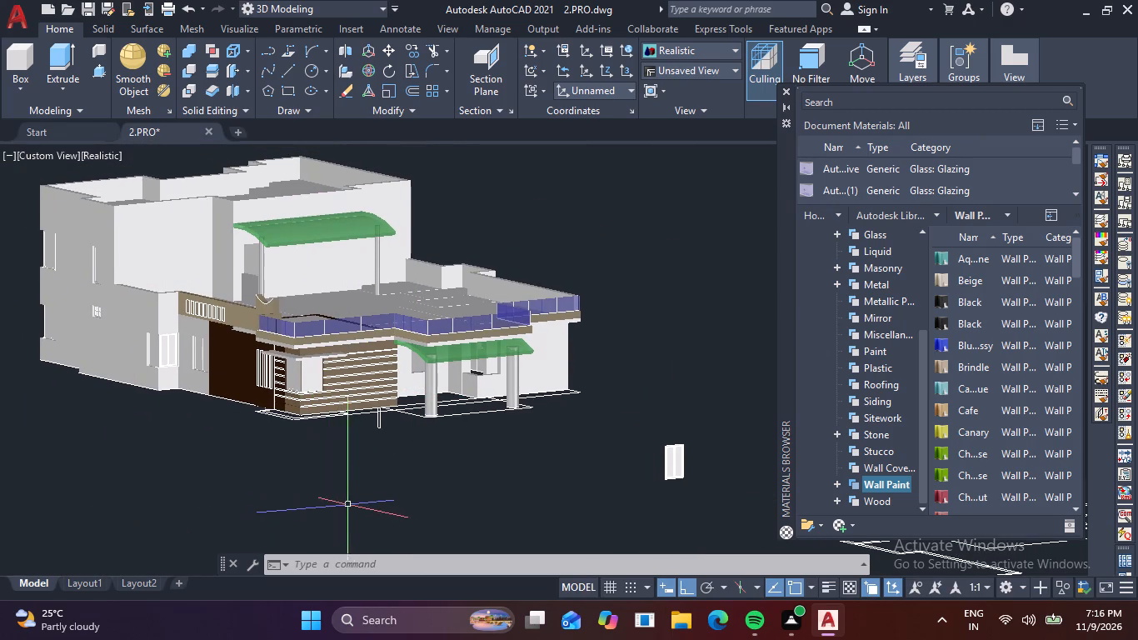
scroll(297, 366, up, 7)
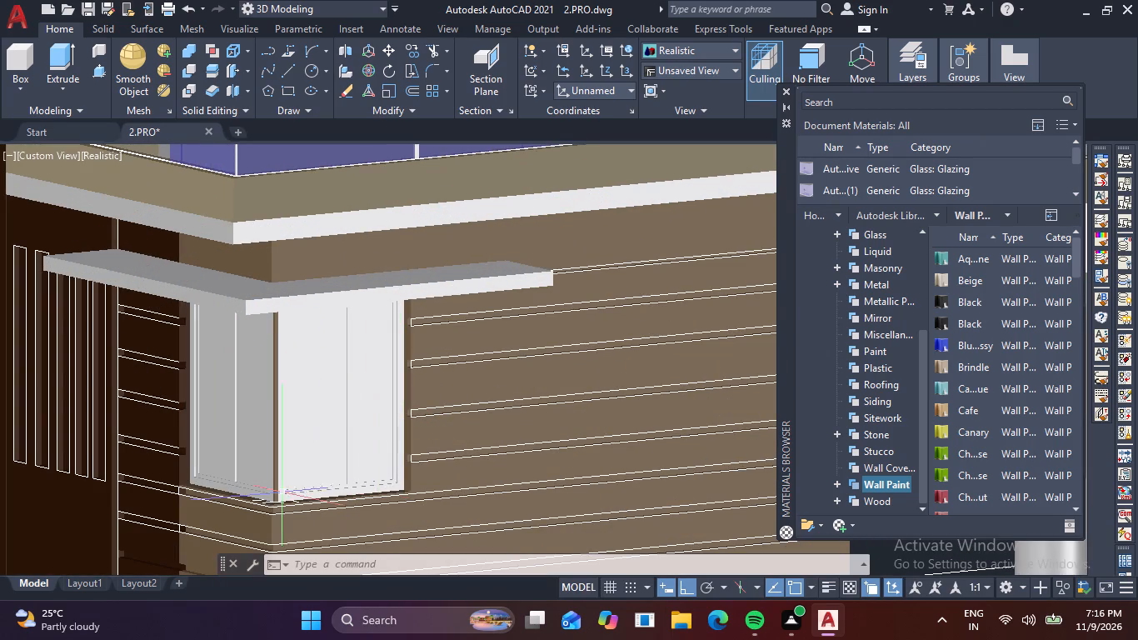
scroll(351, 466, up, 1)
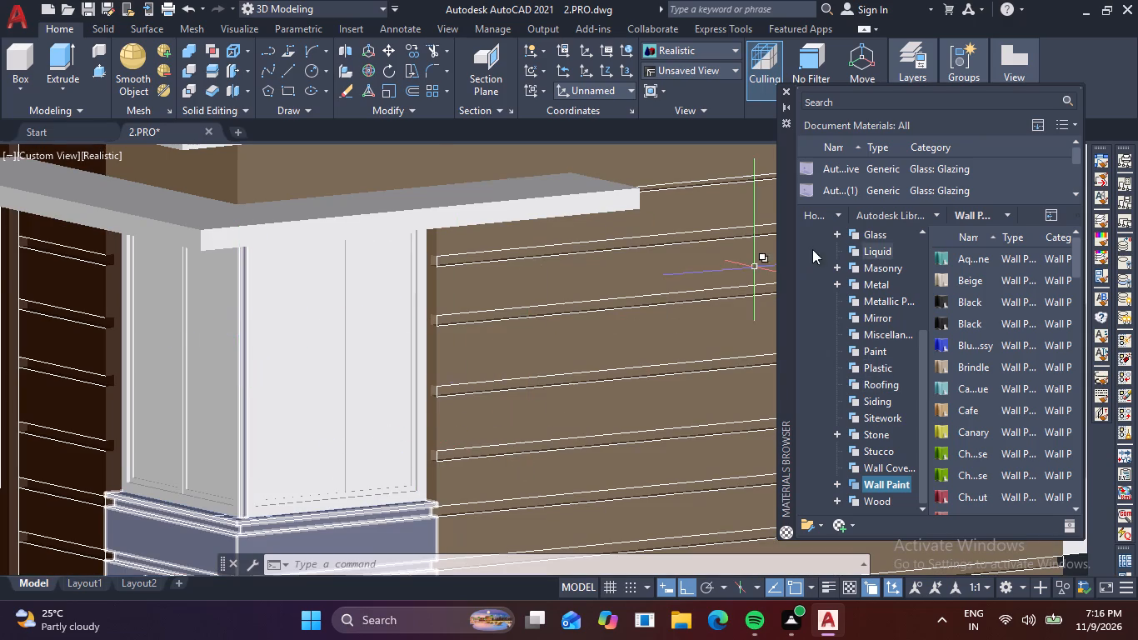
scroll(870, 255, up, 2)
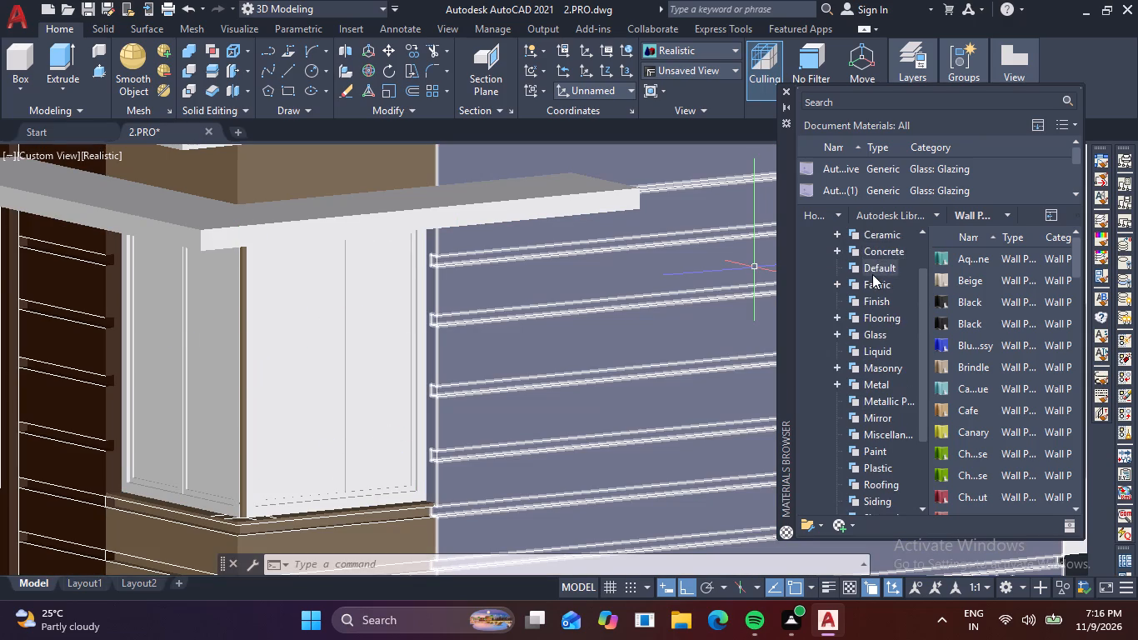
scroll(872, 274, up, 5)
scroll(872, 274, down, 5)
scroll(502, 382, down, 4)
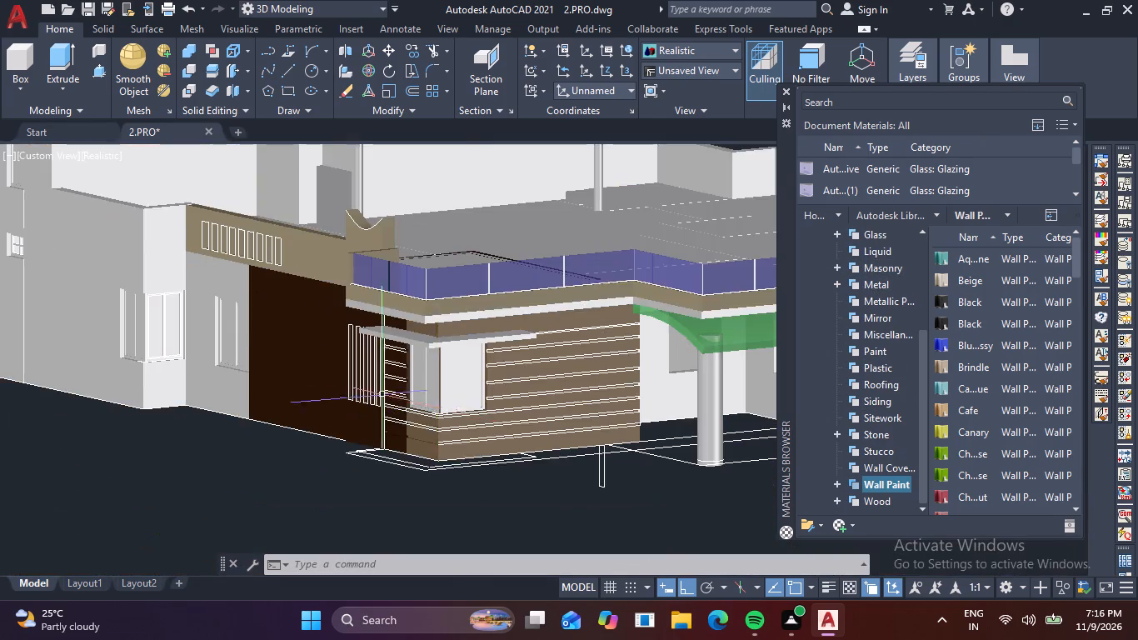
Apply the dark brown Ch...te wall paint to the ground-floor walls flanking the second corner window, including below and above the adjacent narrow window.
scroll(336, 398, down, 1)
middle_drag(354, 403, 459, 420)
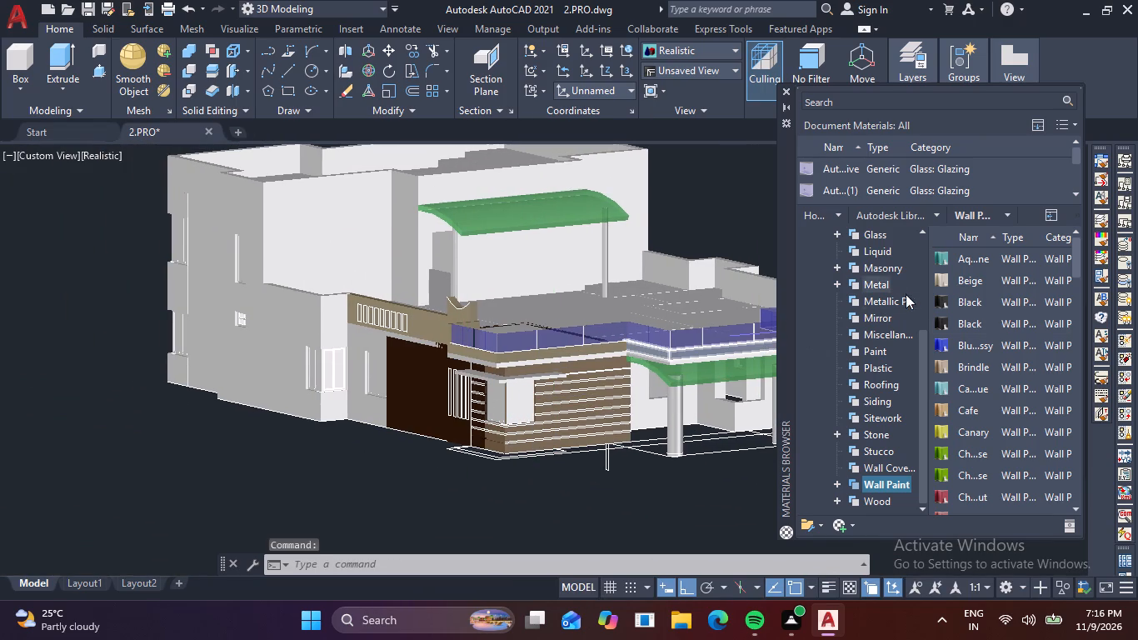
scroll(913, 339, down, 2)
scroll(993, 388, down, 2)
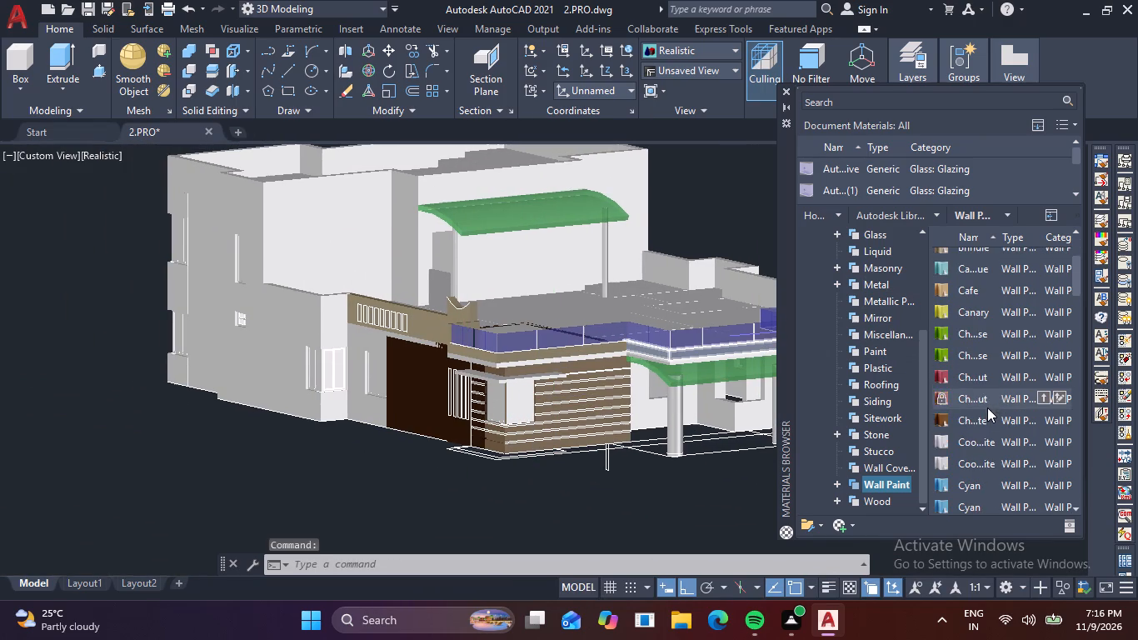
drag(949, 421, 349, 409)
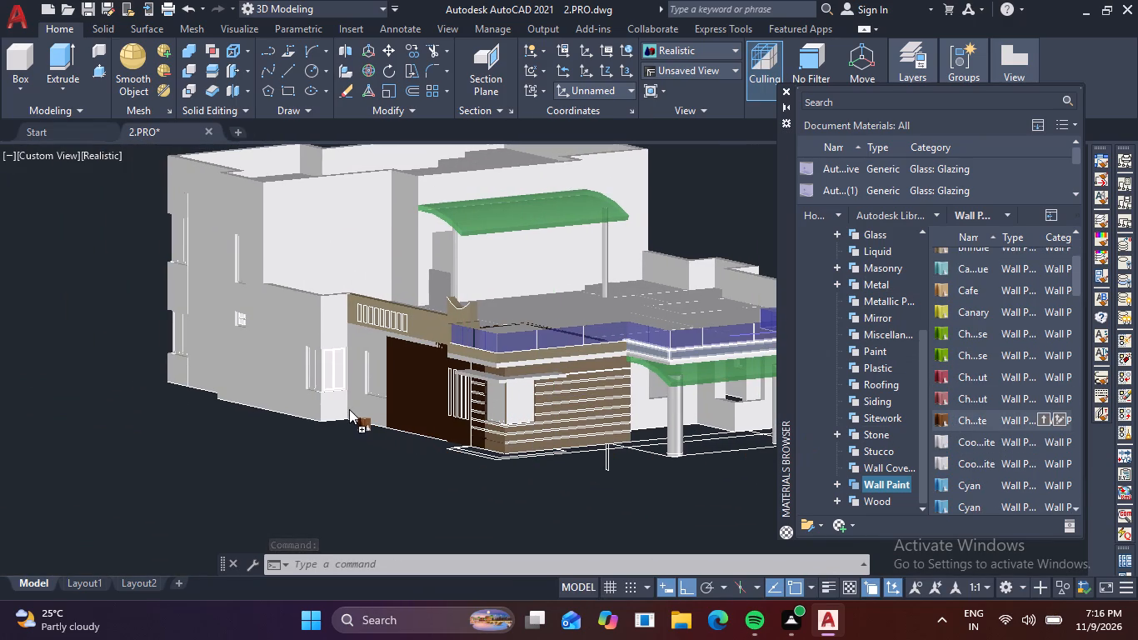
drag(349, 409, 349, 407)
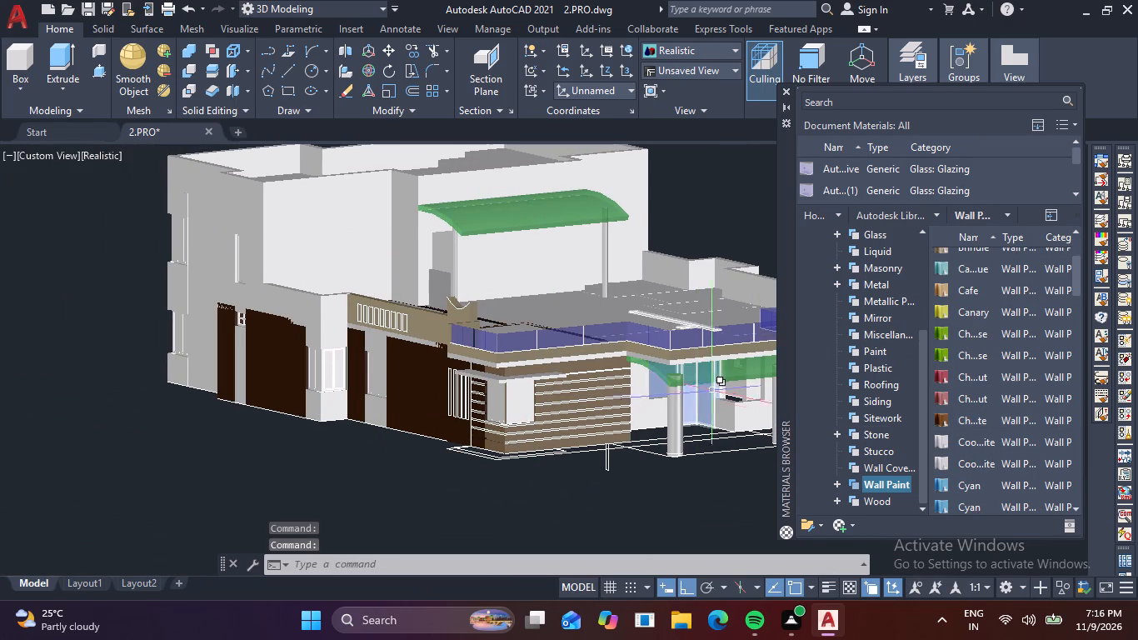
drag(938, 420, 389, 414)
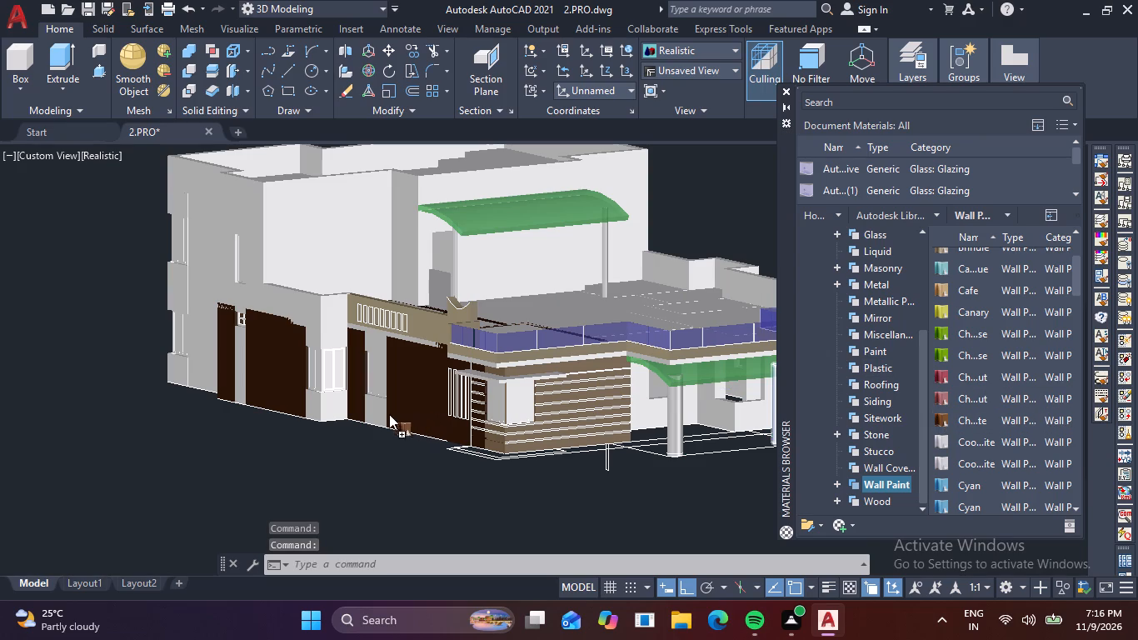
drag(389, 414, 368, 412)
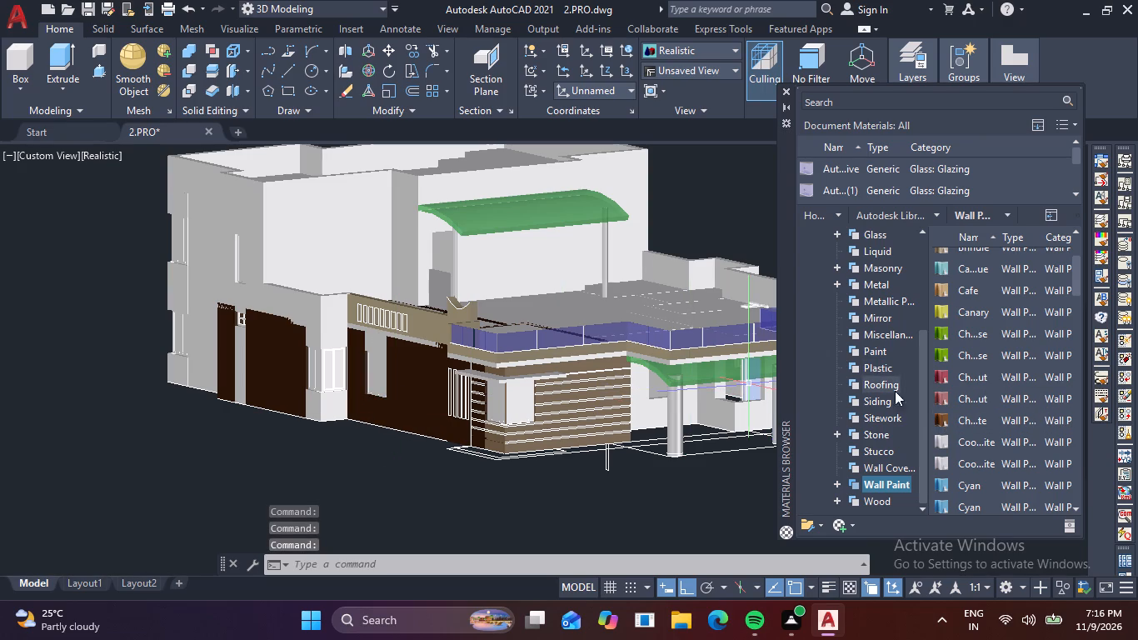
drag(939, 425, 387, 352)
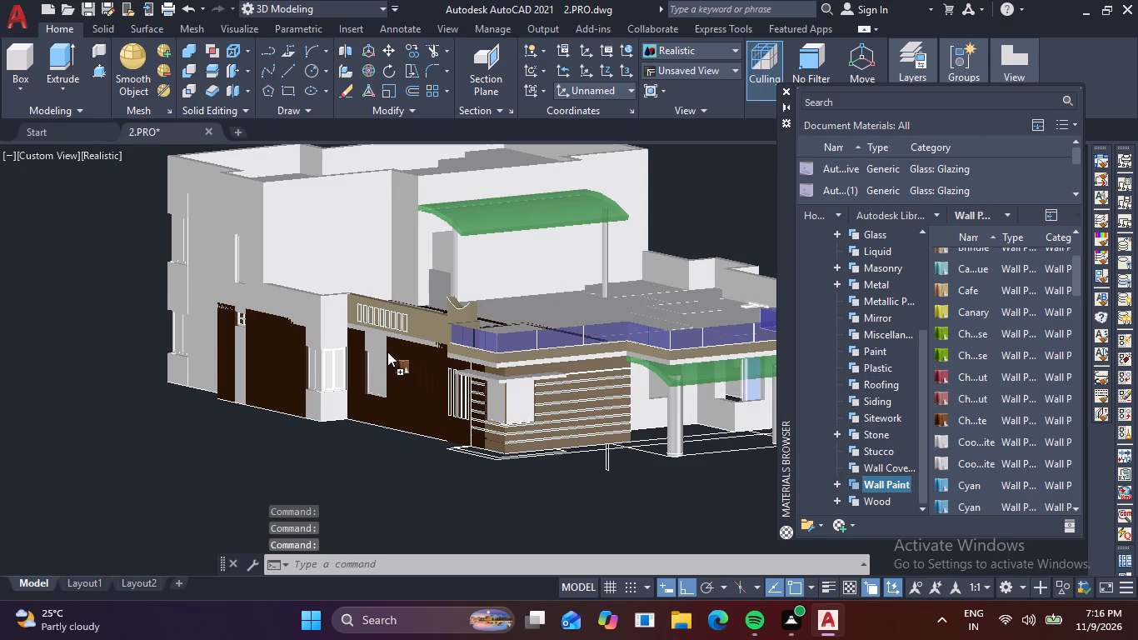
drag(387, 352, 378, 349)
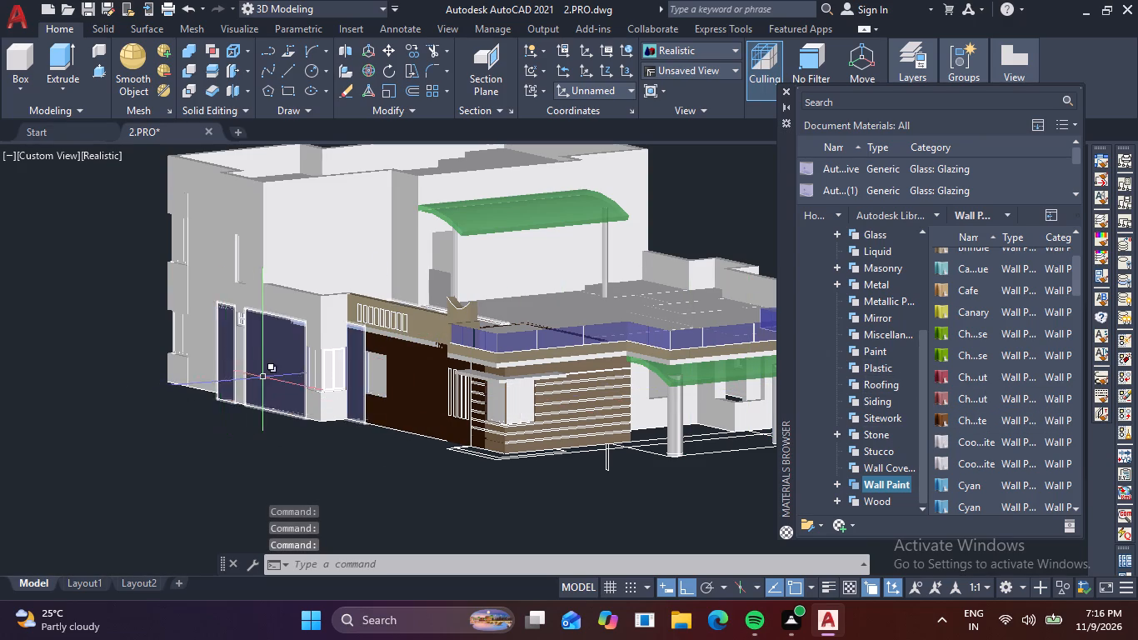
Apply the dark brown Ch...te wall paint below and above the second corner window, below the small side window, and to the ground-floor wall beyond.
middle_drag(281, 378, 441, 365)
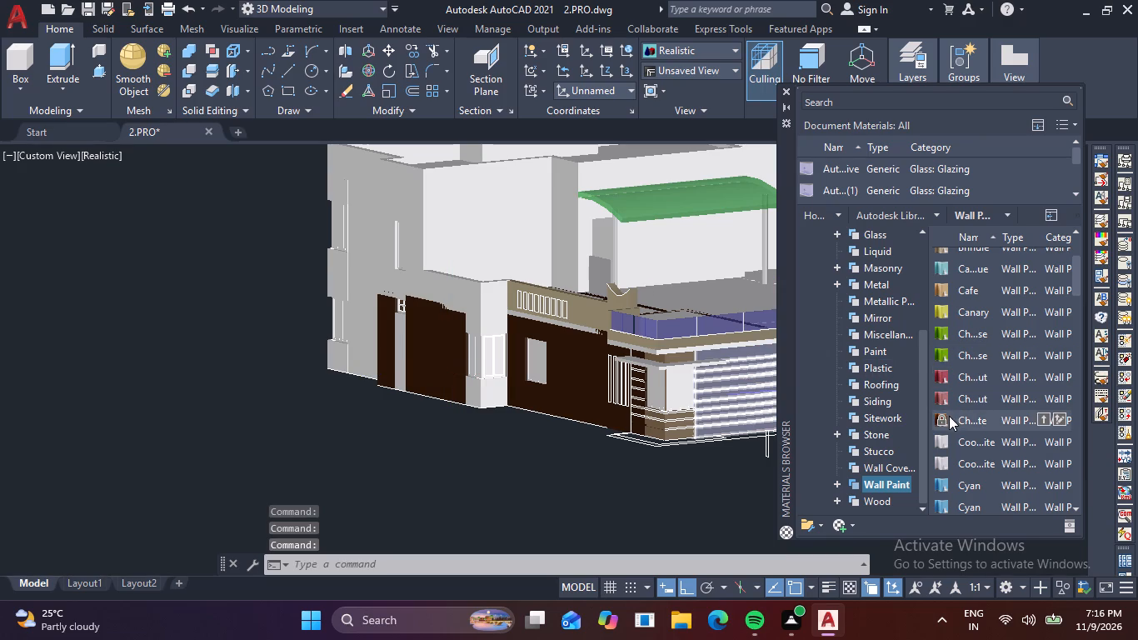
drag(947, 417, 478, 397)
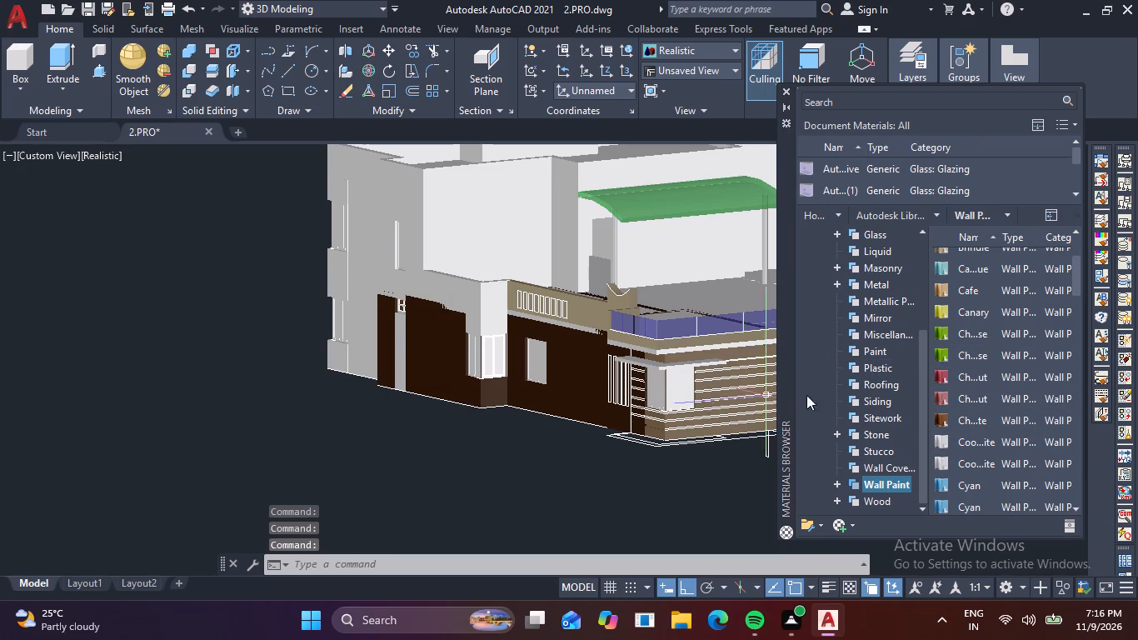
drag(946, 423, 487, 324)
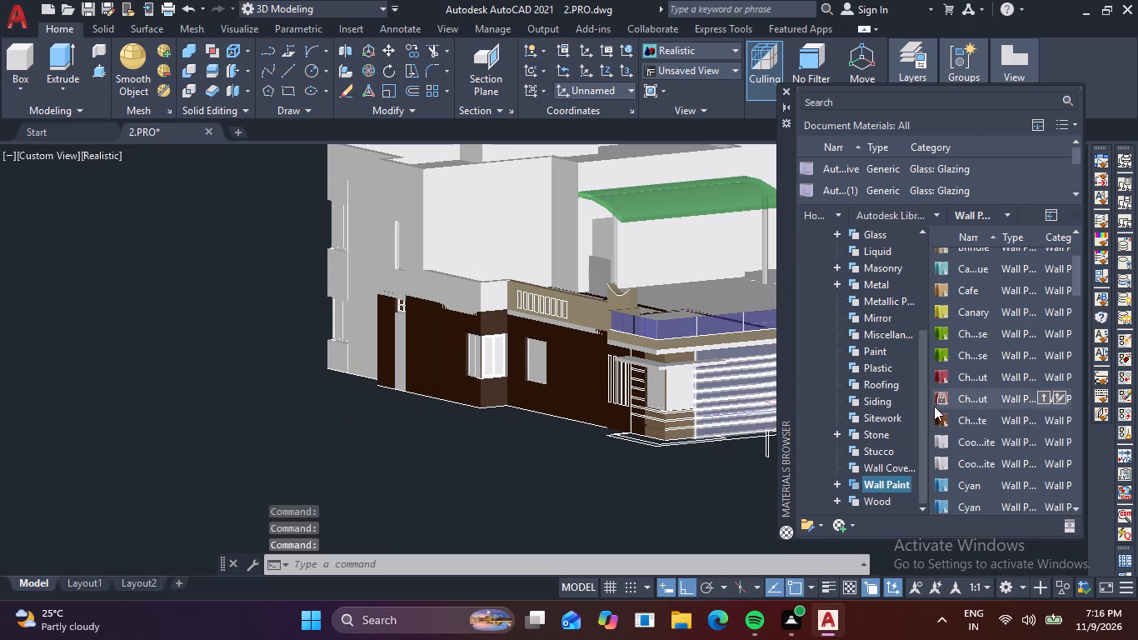
drag(944, 417, 400, 378)
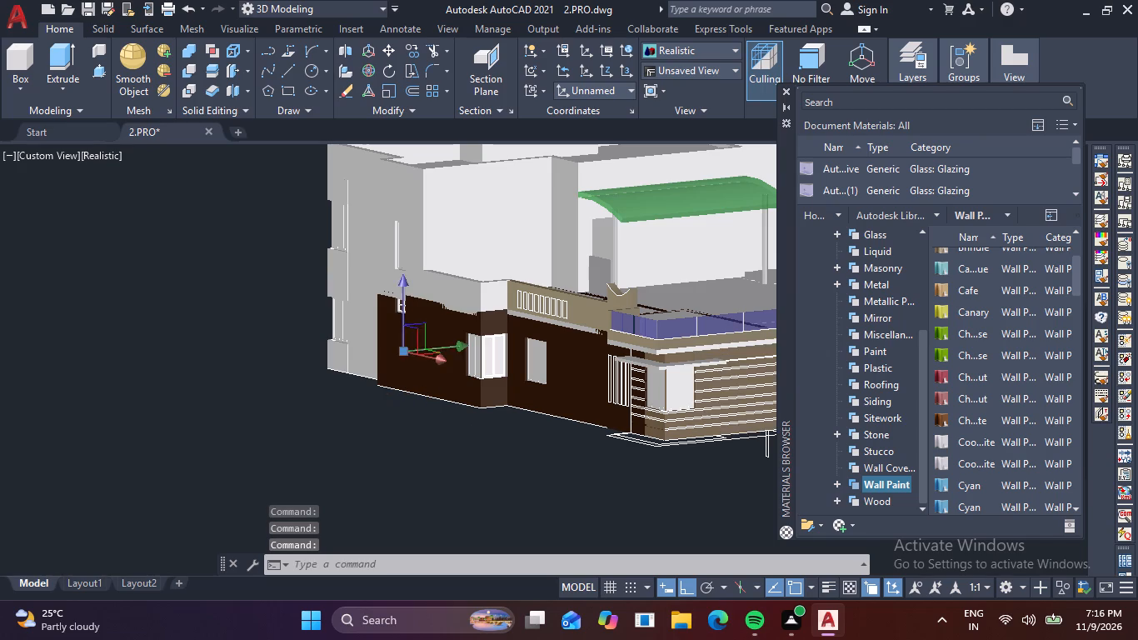
drag(946, 416, 325, 393)
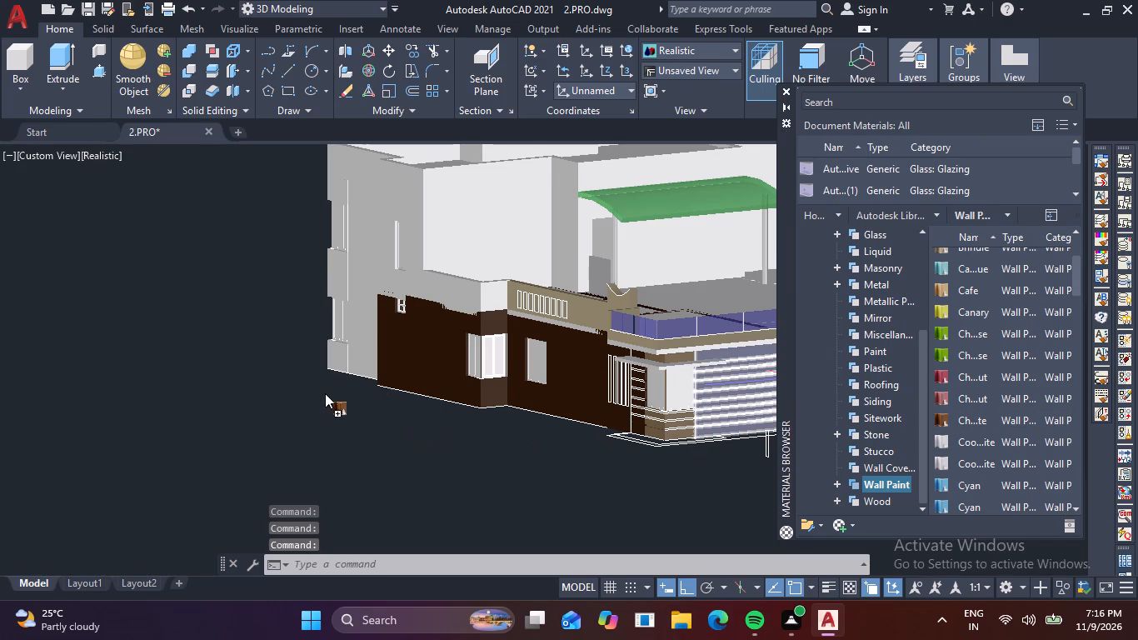
drag(325, 393, 353, 365)
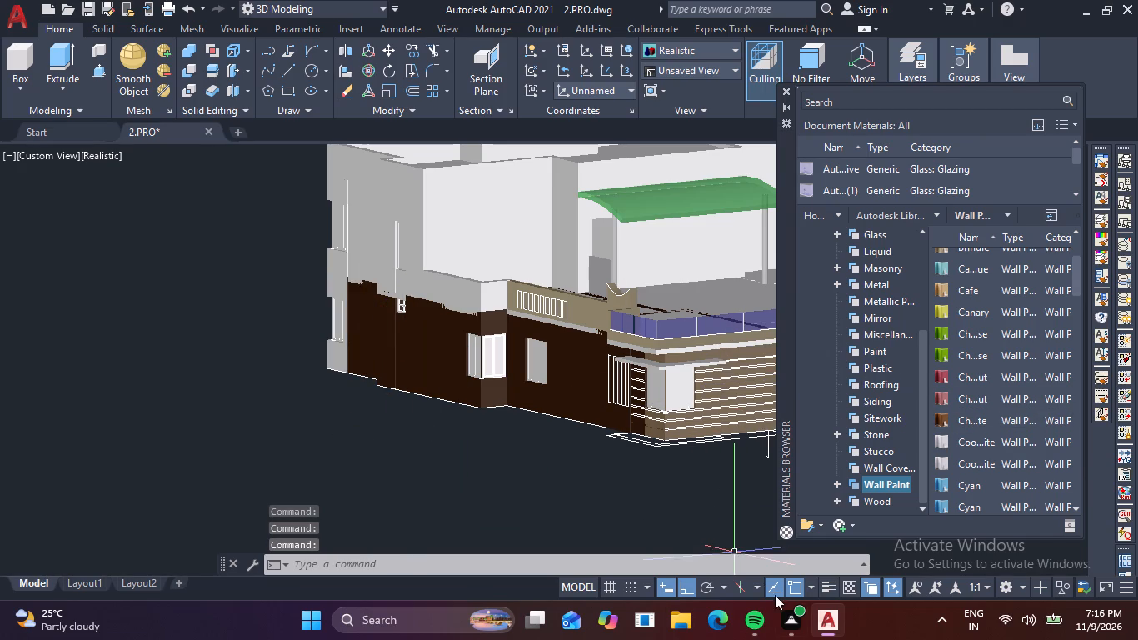
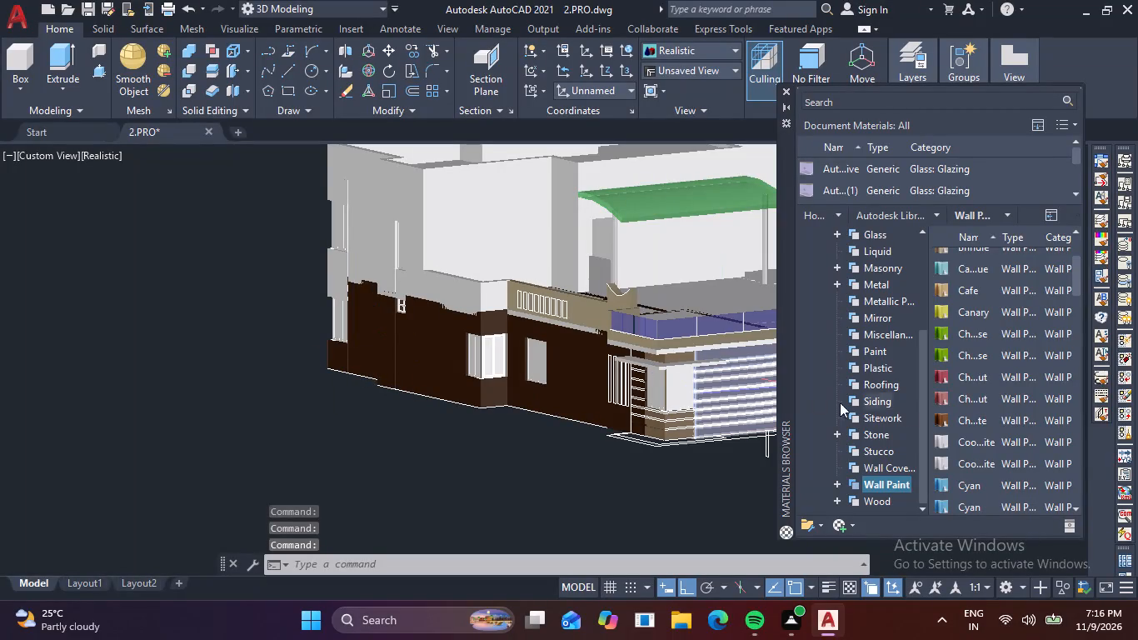
Apply the dark brown Chocolate wall paint to the ground-floor wall above the small end window.
drag(949, 418, 337, 291)
Apply the Beige wall paint to the plain first-floor parapet that wraps the corner beside the slotted parapet.
middle_drag(452, 357, 388, 452)
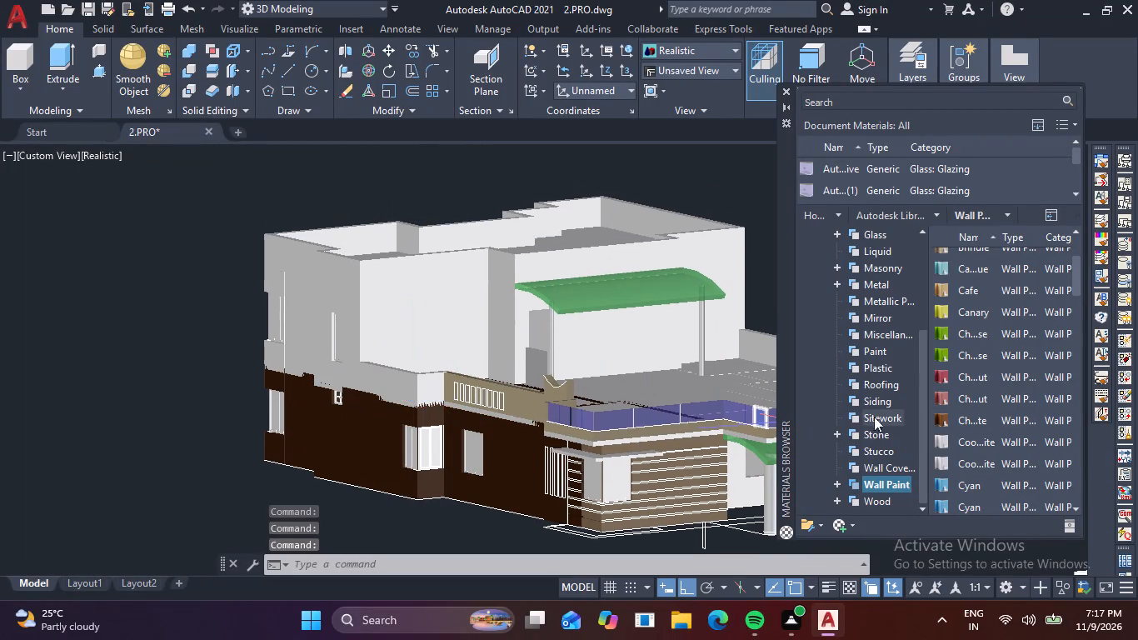
scroll(948, 297, up, 3)
drag(938, 279, 386, 402)
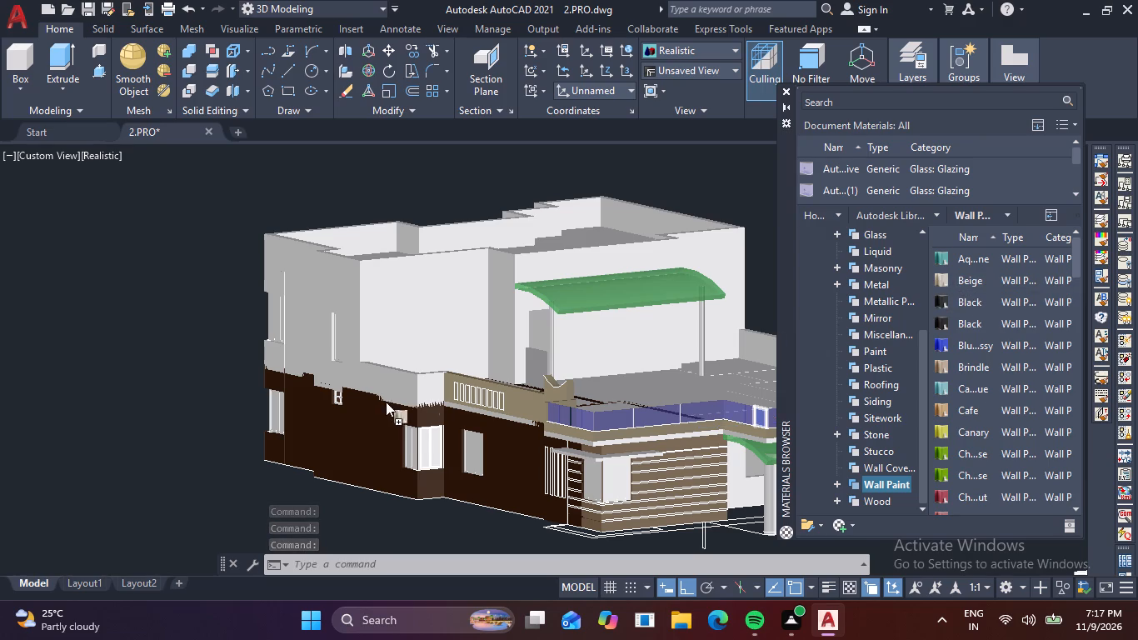
drag(386, 402, 418, 383)
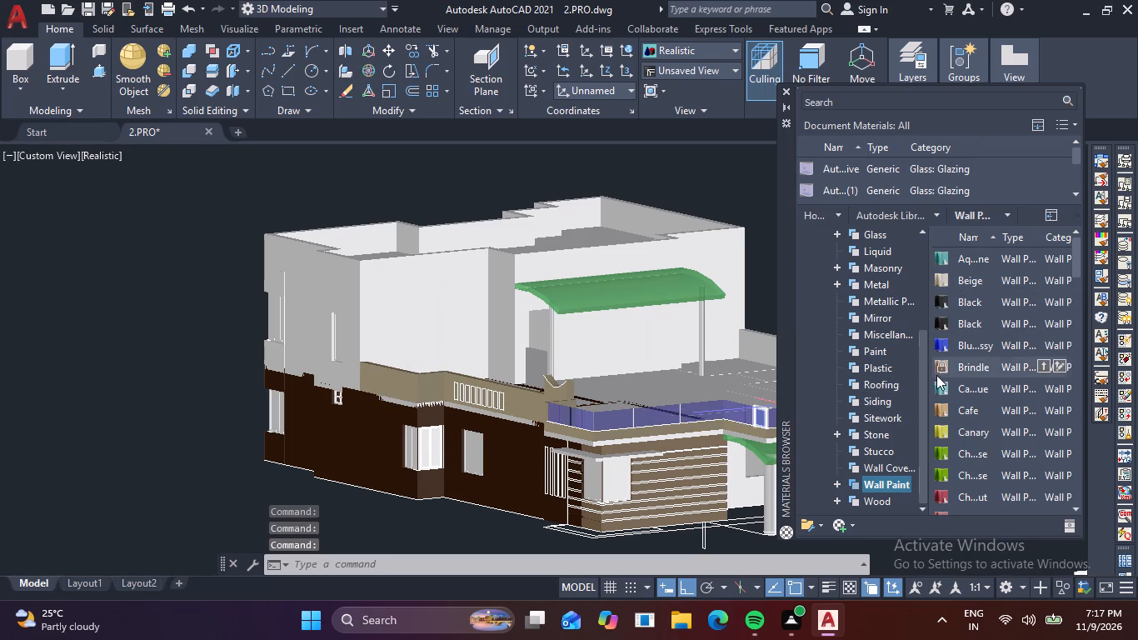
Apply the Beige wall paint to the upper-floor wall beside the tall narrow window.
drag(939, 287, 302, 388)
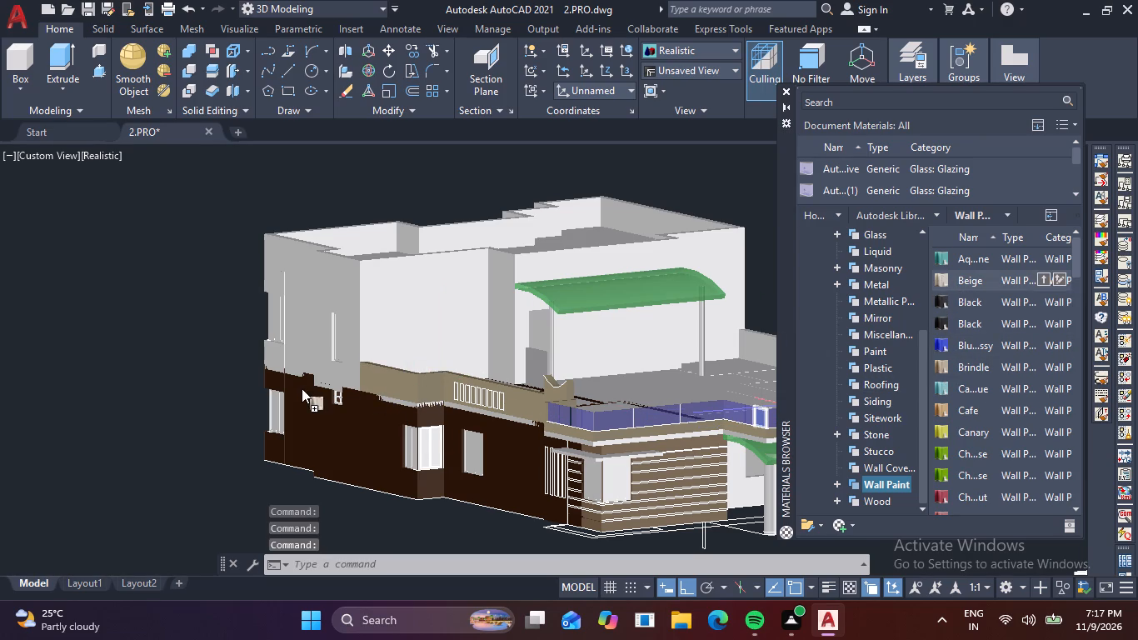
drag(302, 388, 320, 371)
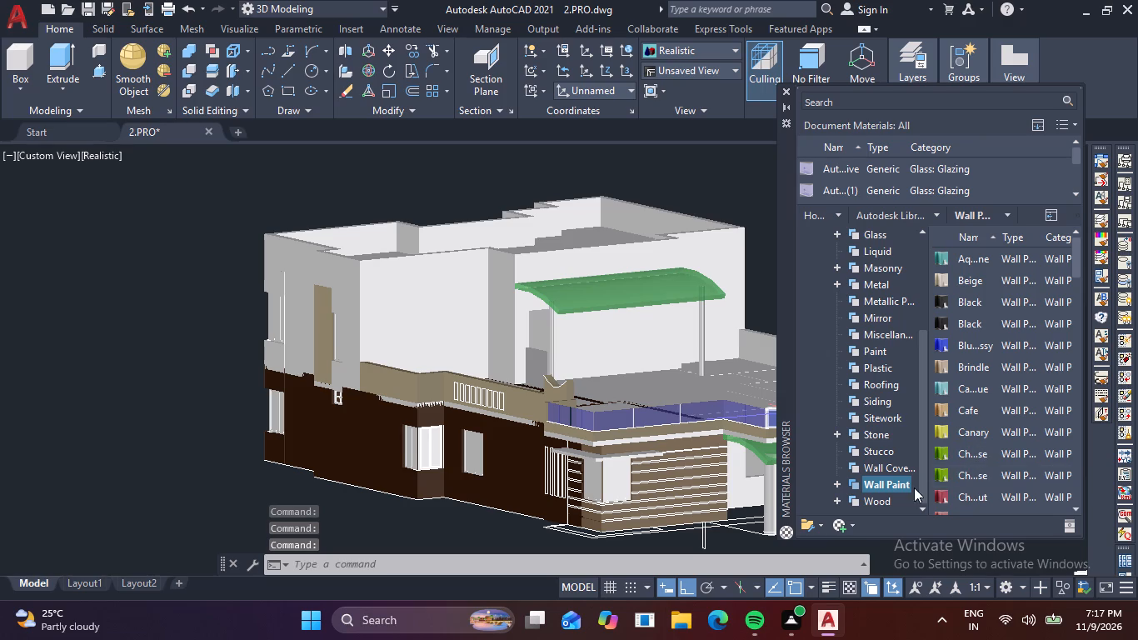
Apply the Chocolate wall paint to the upper-floor walls flanking and below the tall narrow window, including the face behind the beige parapet.
scroll(953, 419, down, 1)
drag(941, 477, 777, 452)
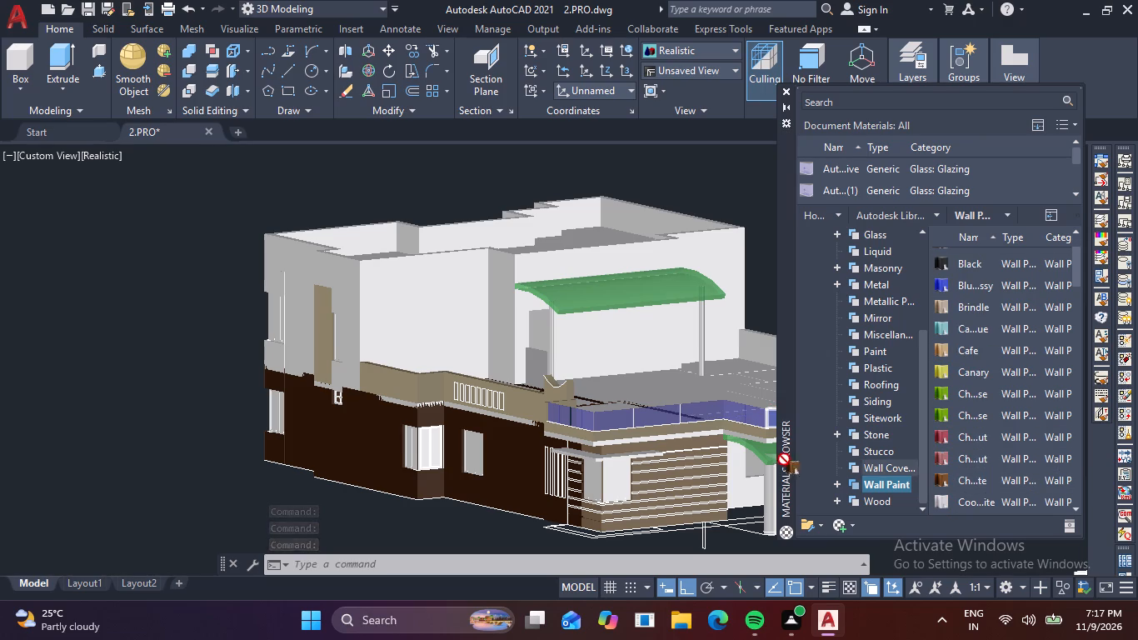
drag(777, 452, 319, 297)
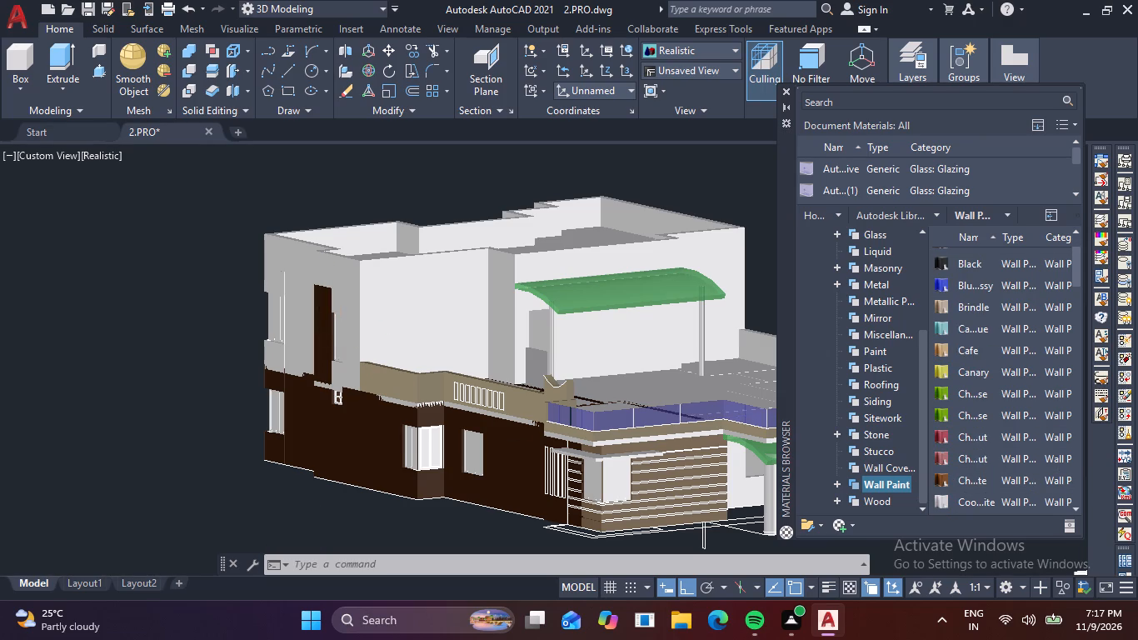
scroll(361, 358, up, 3)
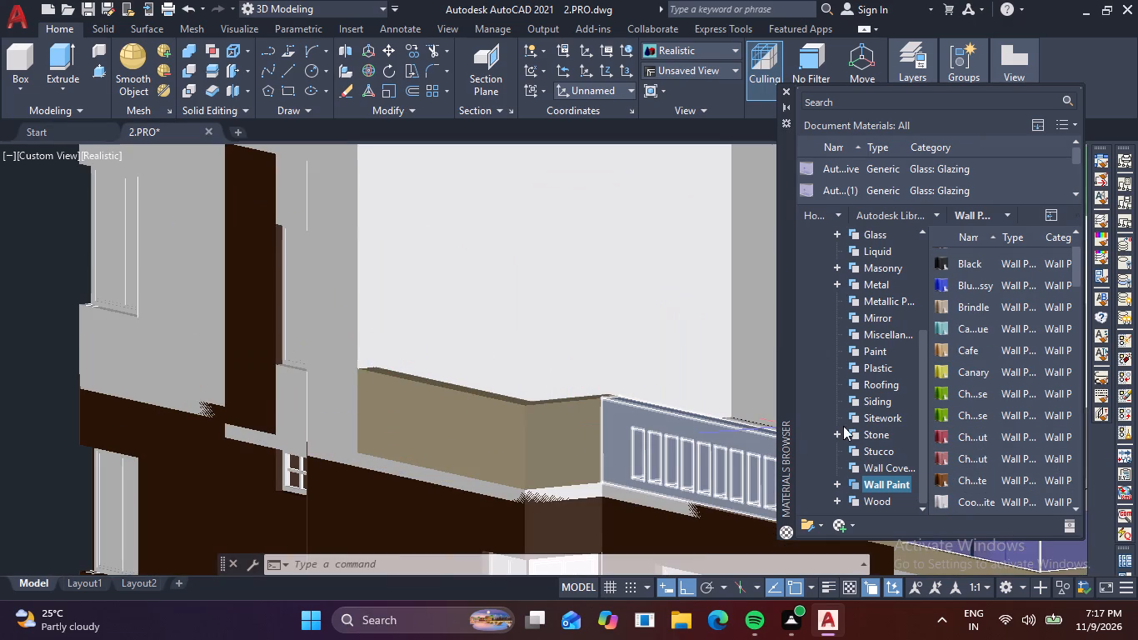
drag(947, 482, 403, 467)
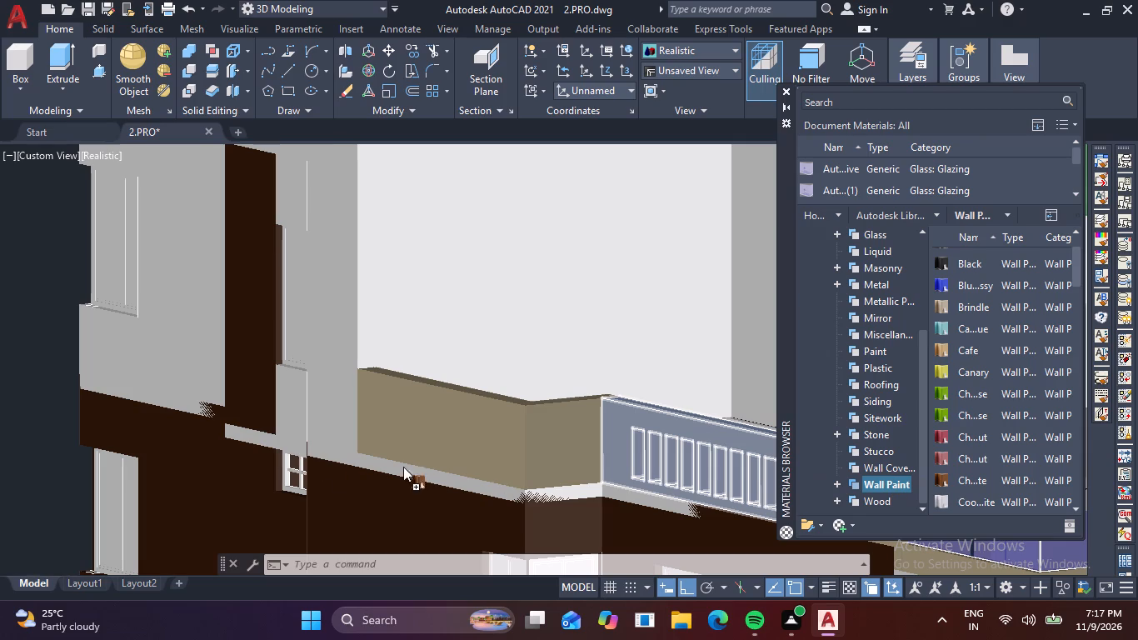
drag(403, 467, 289, 392)
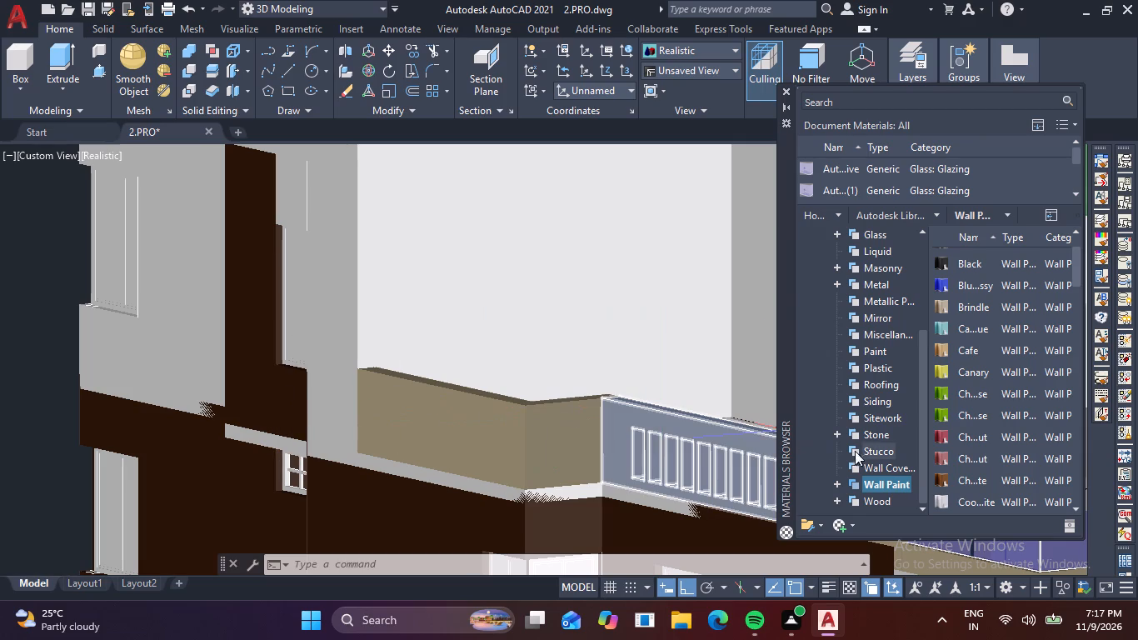
drag(946, 479, 487, 407)
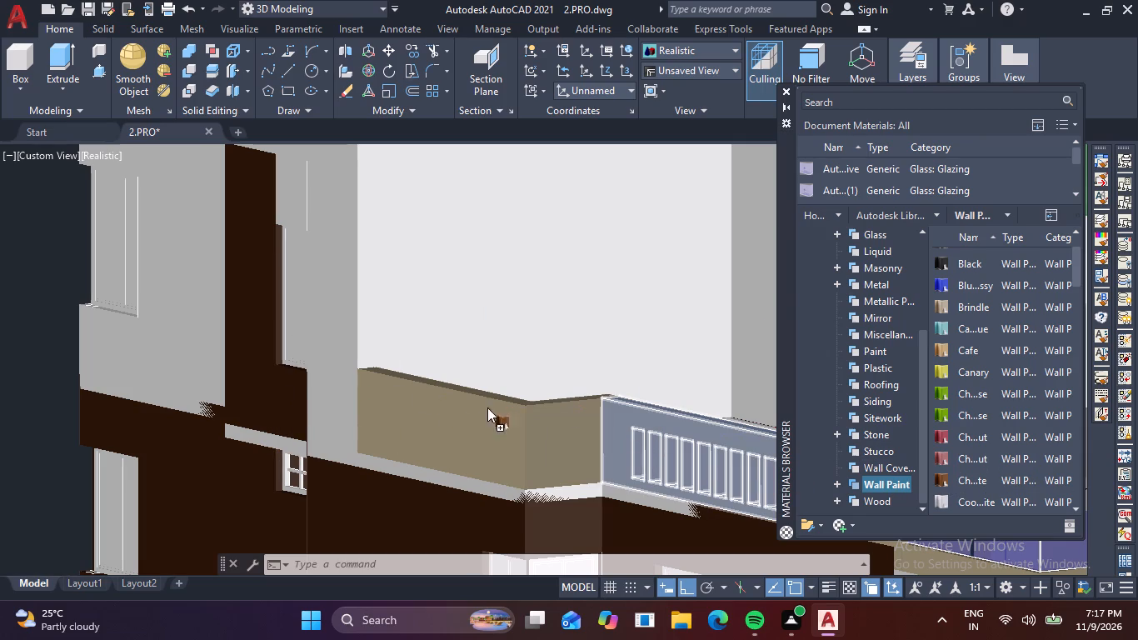
drag(487, 407, 315, 369)
Apply the Chocolate wall paint below the upper-floor side window and below and above the matching ground-floor window.
scroll(416, 364, down, 2)
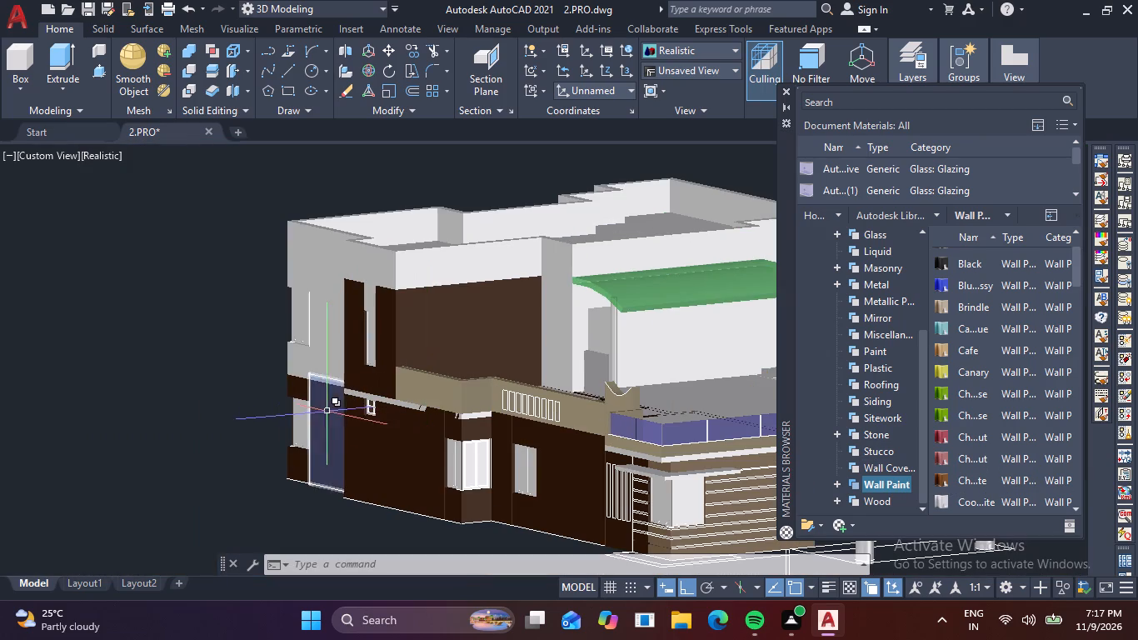
shift+middle_drag(292, 398, 383, 413)
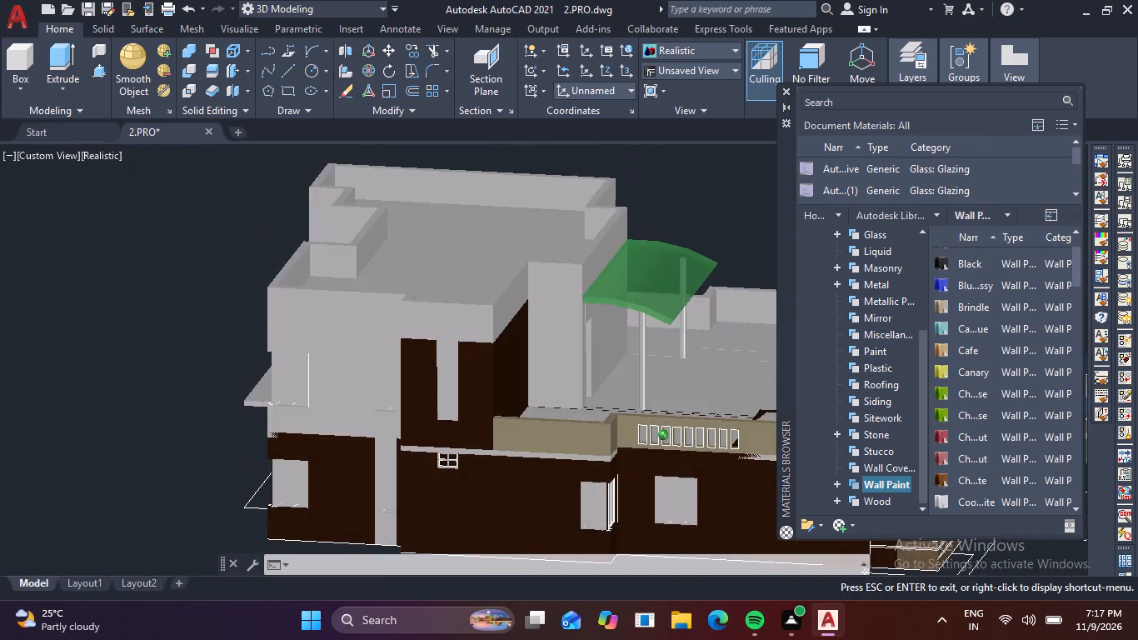
shift+middle_drag(383, 413, 405, 407)
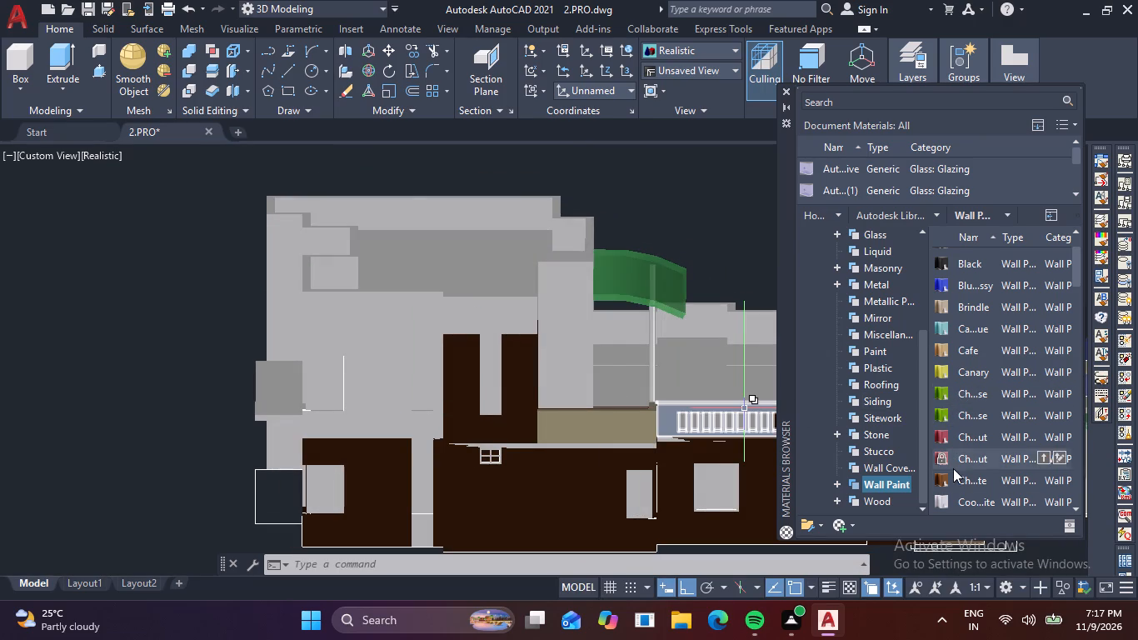
drag(947, 477, 415, 422)
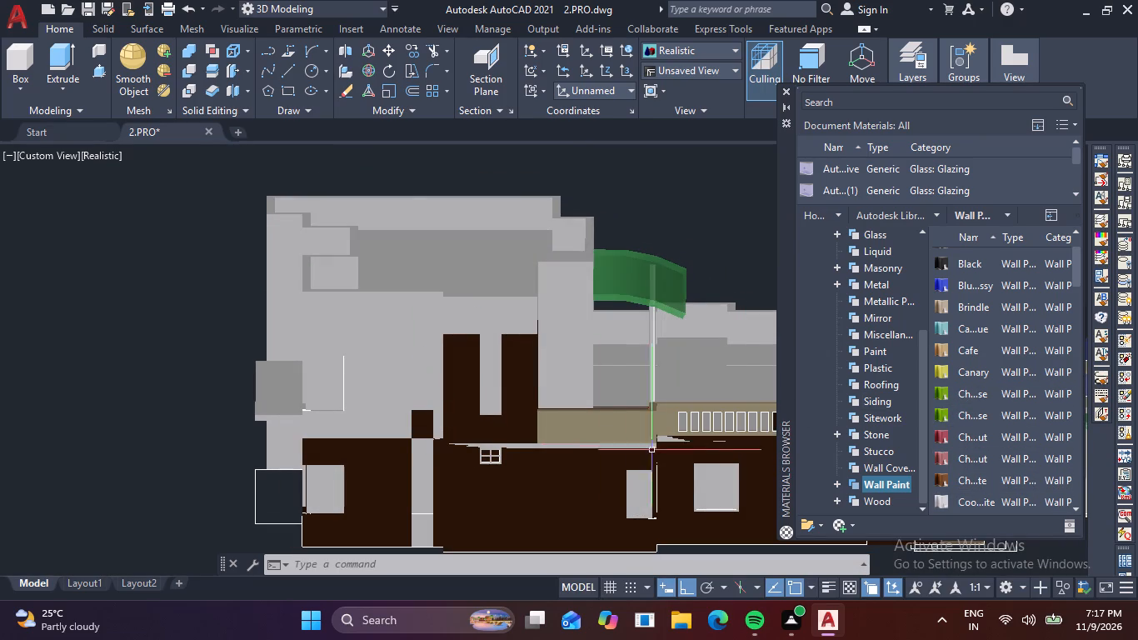
middle_drag(608, 467, 590, 410)
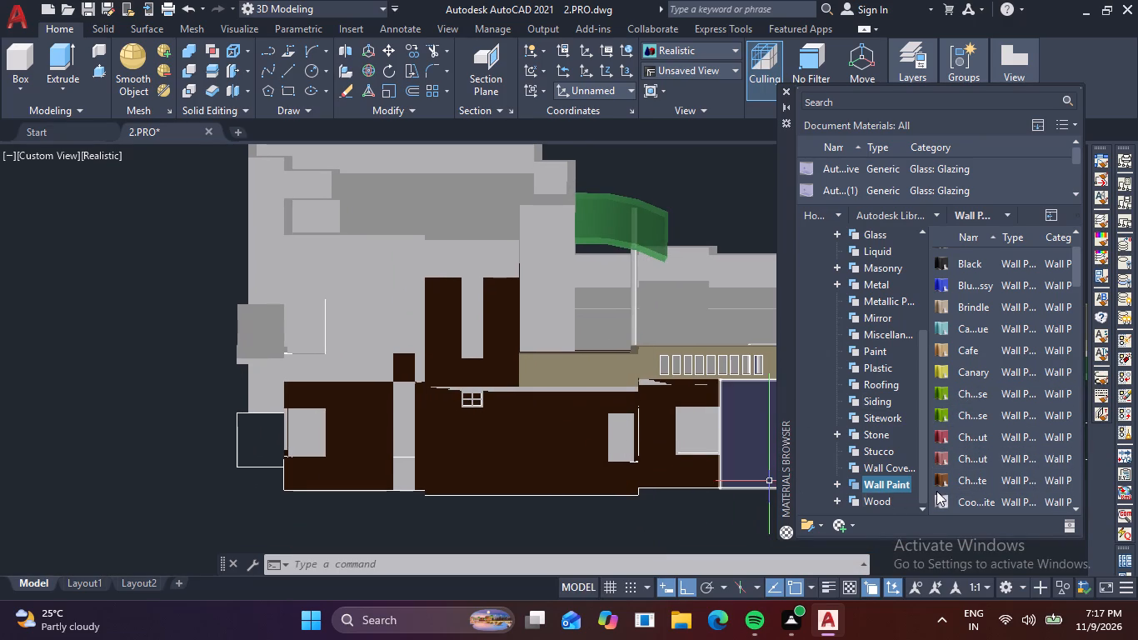
drag(949, 479, 407, 477)
scroll(403, 428, up, 3)
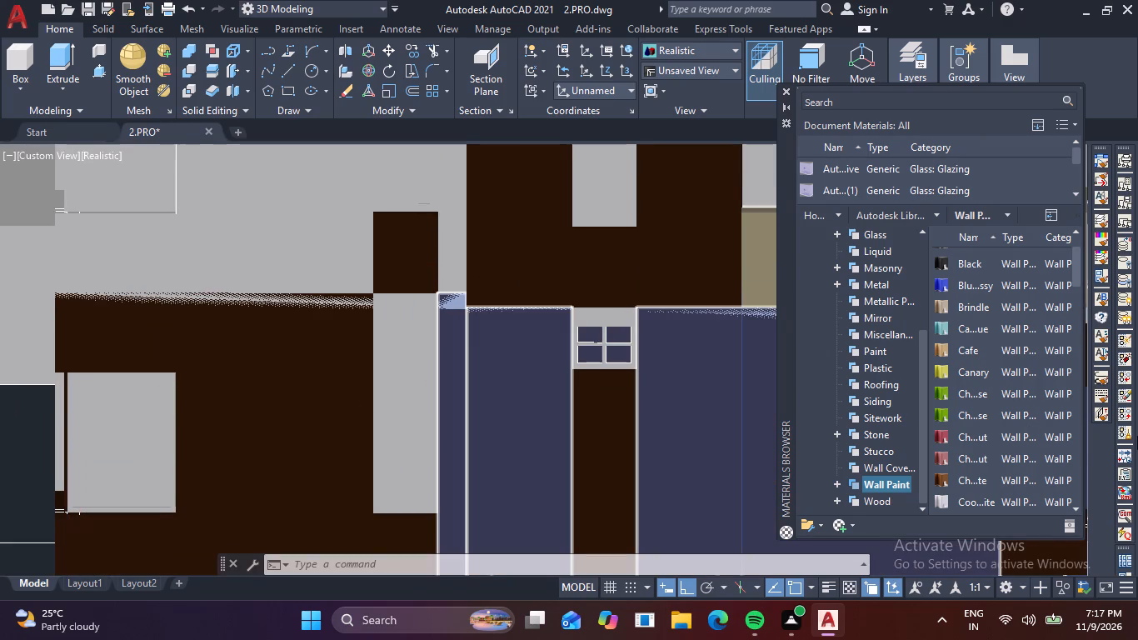
drag(941, 482, 417, 345)
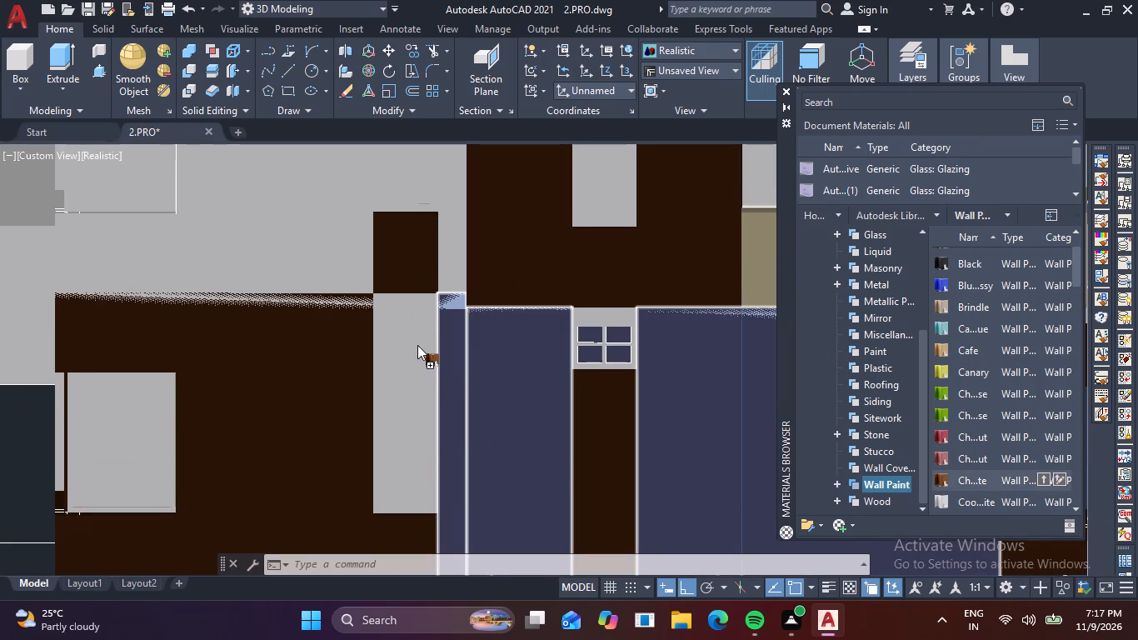
drag(417, 345, 416, 337)
Apply the Chocolate wall paint to the upper-floor walls on both sides of the narrow side window and above it.
scroll(540, 391, down, 1)
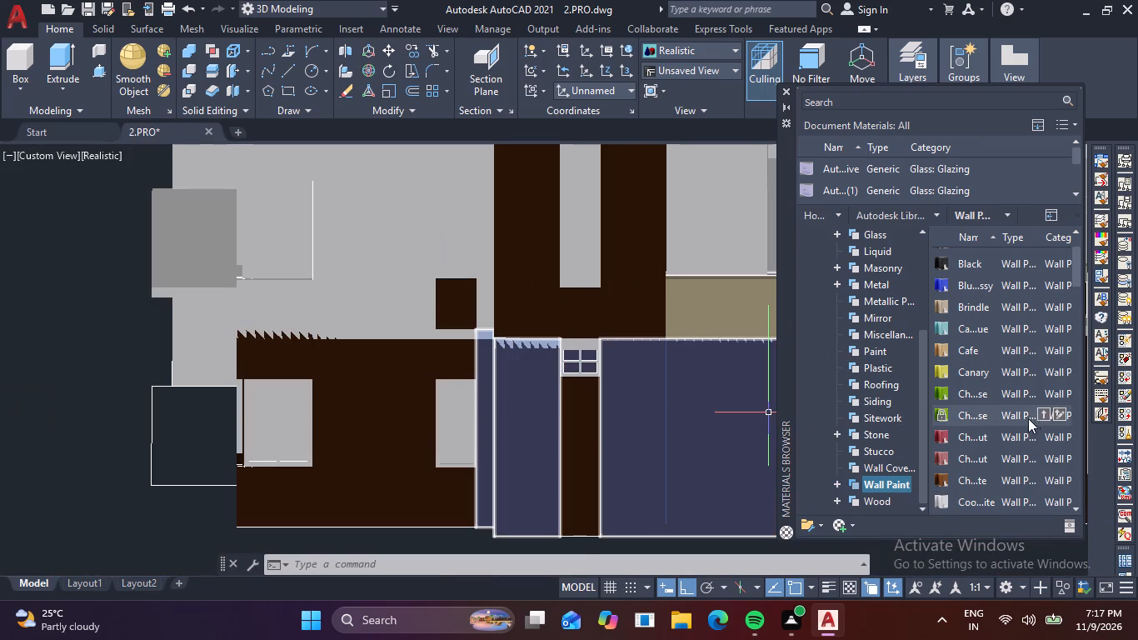
drag(943, 480, 401, 302)
scroll(682, 396, down, 1)
middle_drag(662, 407, 677, 458)
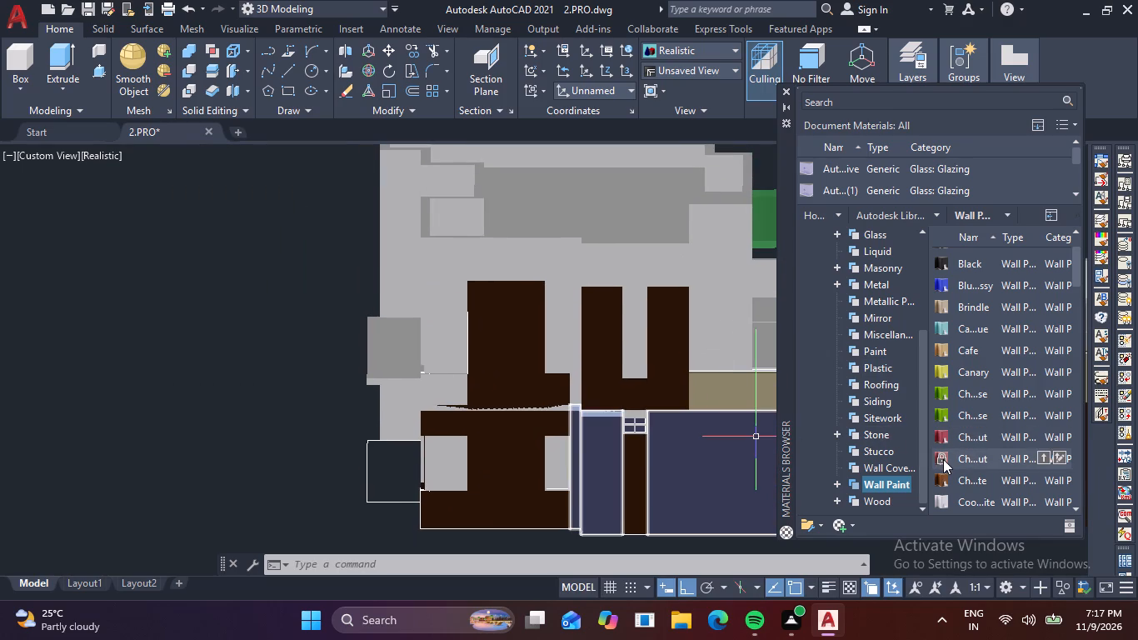
drag(941, 478, 574, 385)
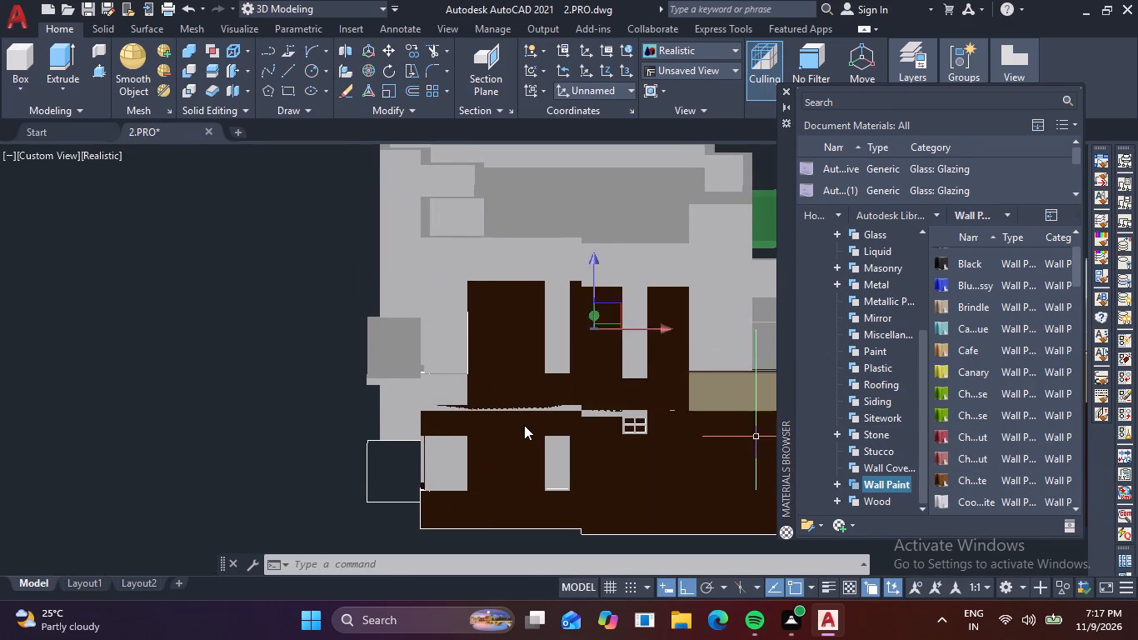
drag(950, 480, 934, 477)
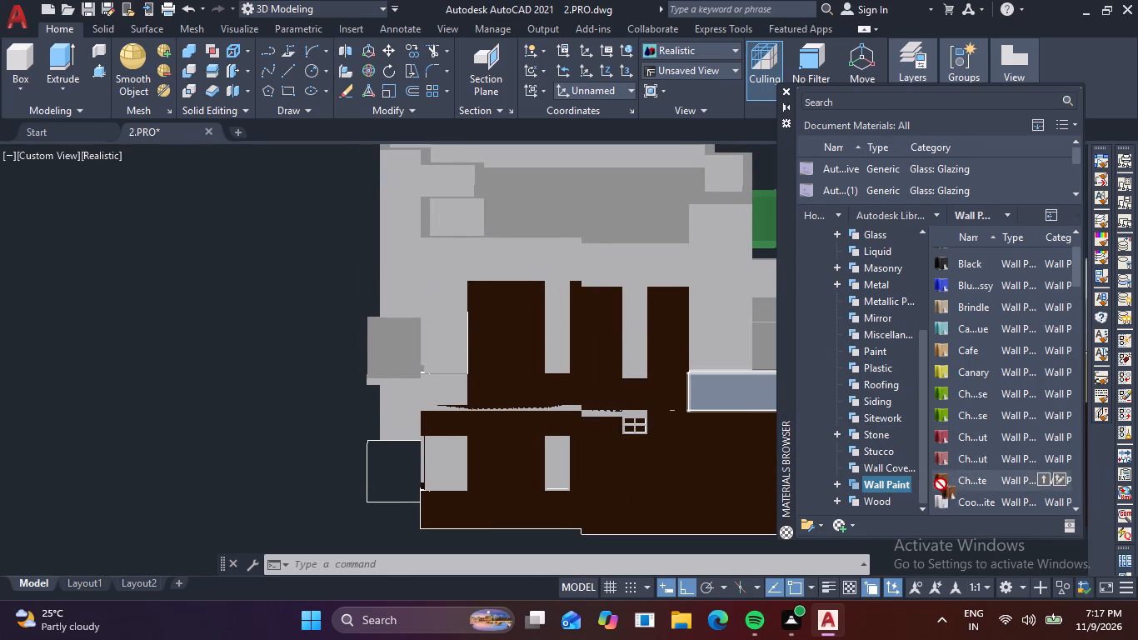
drag(934, 477, 564, 287)
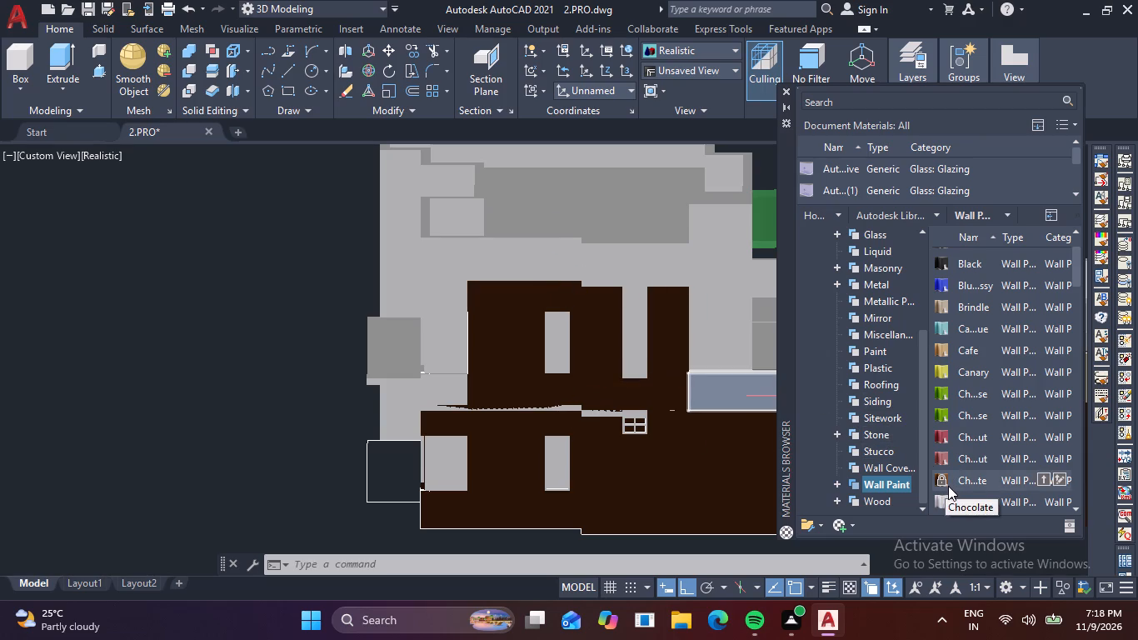
Apply the Chocolate wall paint to the slab edge above the tall narrow window and inspect which solid received it.
drag(943, 484, 597, 273)
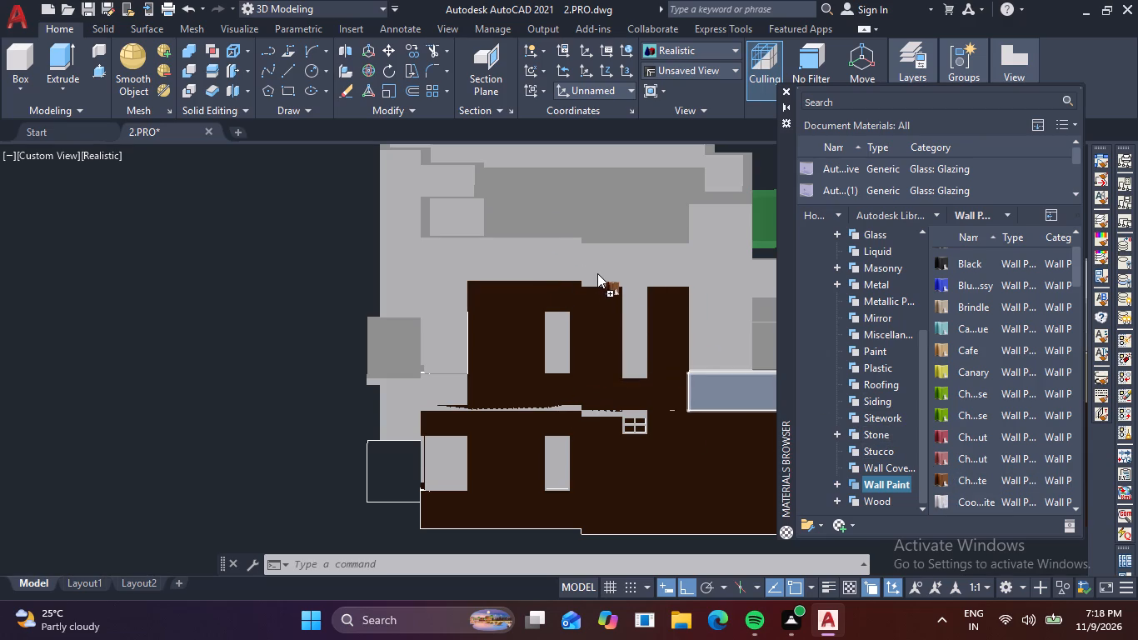
drag(597, 273, 606, 285)
scroll(687, 331, down, 1)
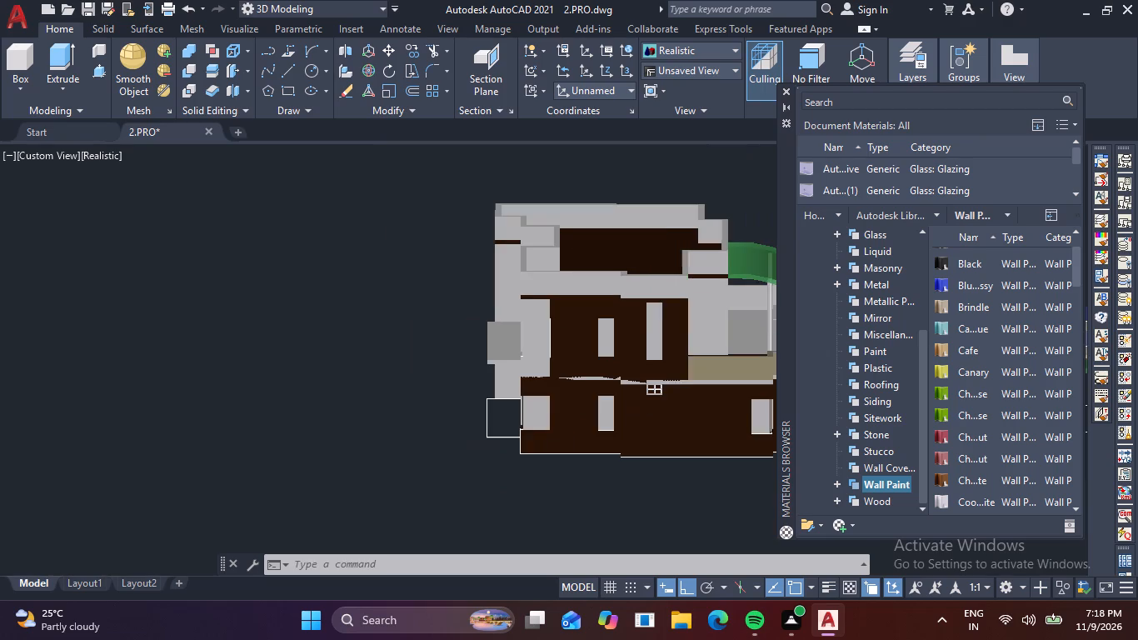
middle_drag(655, 345, 524, 347)
scroll(522, 298, up, 2)
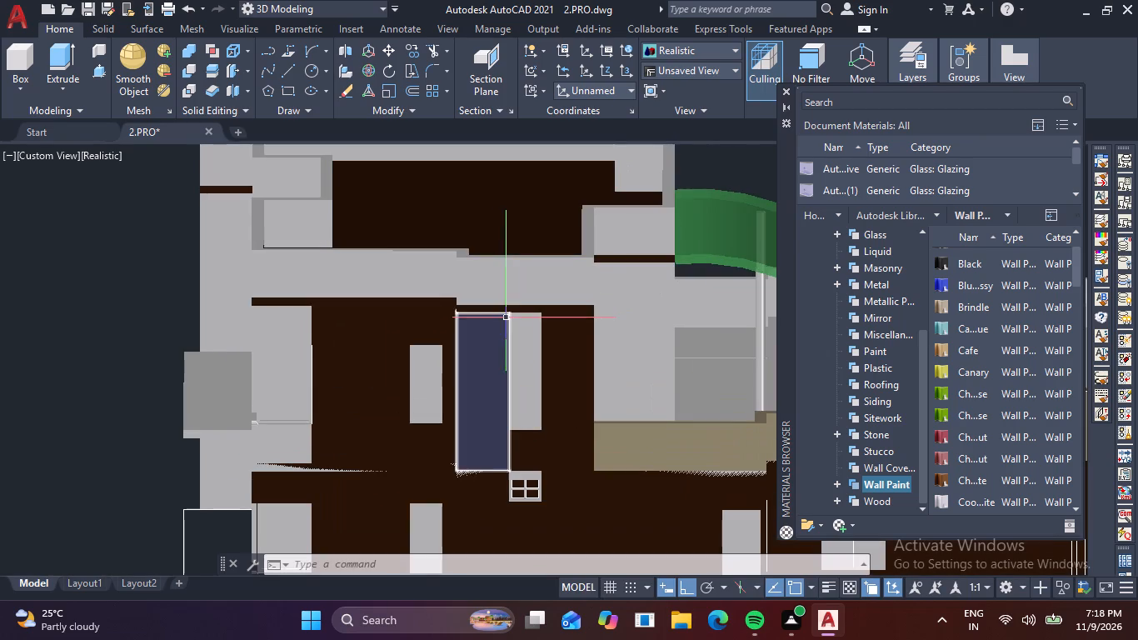
click(504, 311)
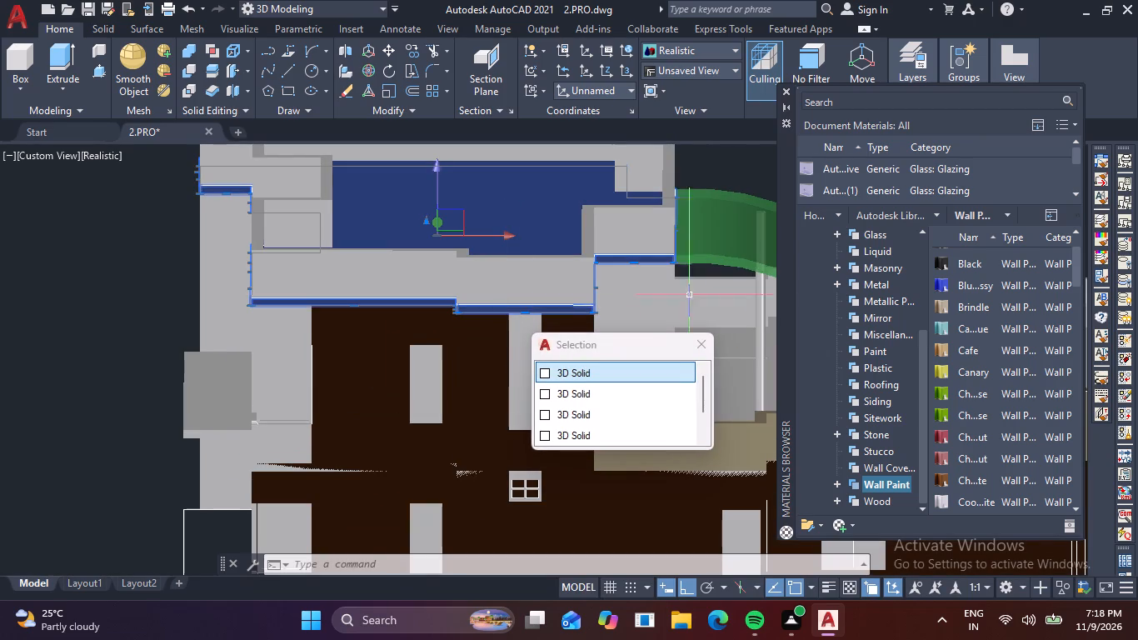
shift+scroll(491, 376, down, 1)
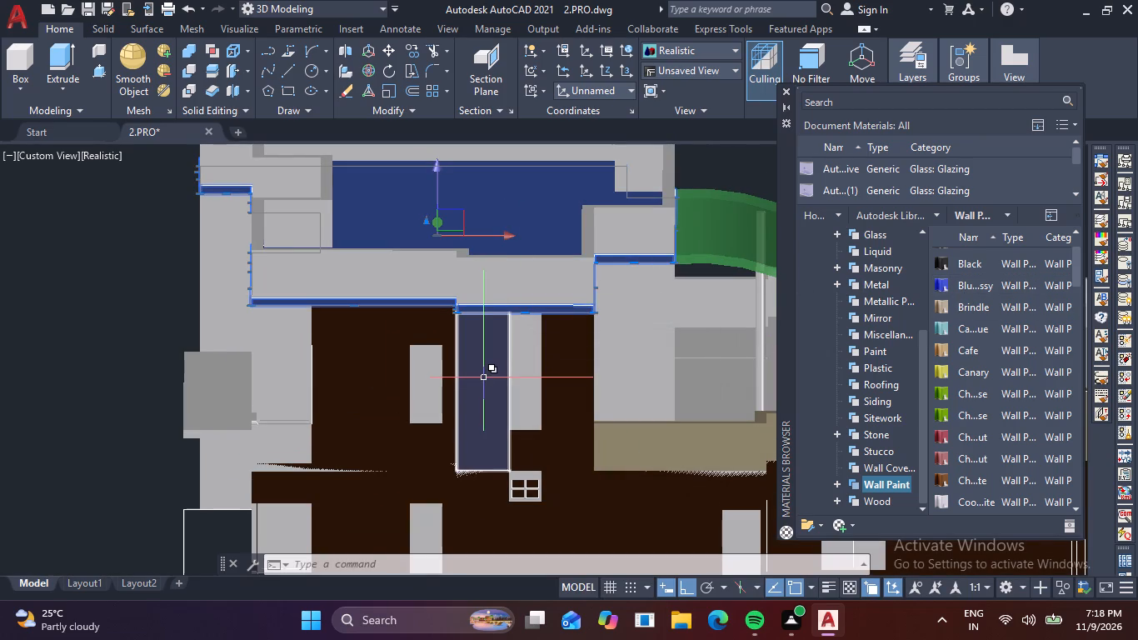
key(Escape)
middle_drag(532, 352, 628, 325)
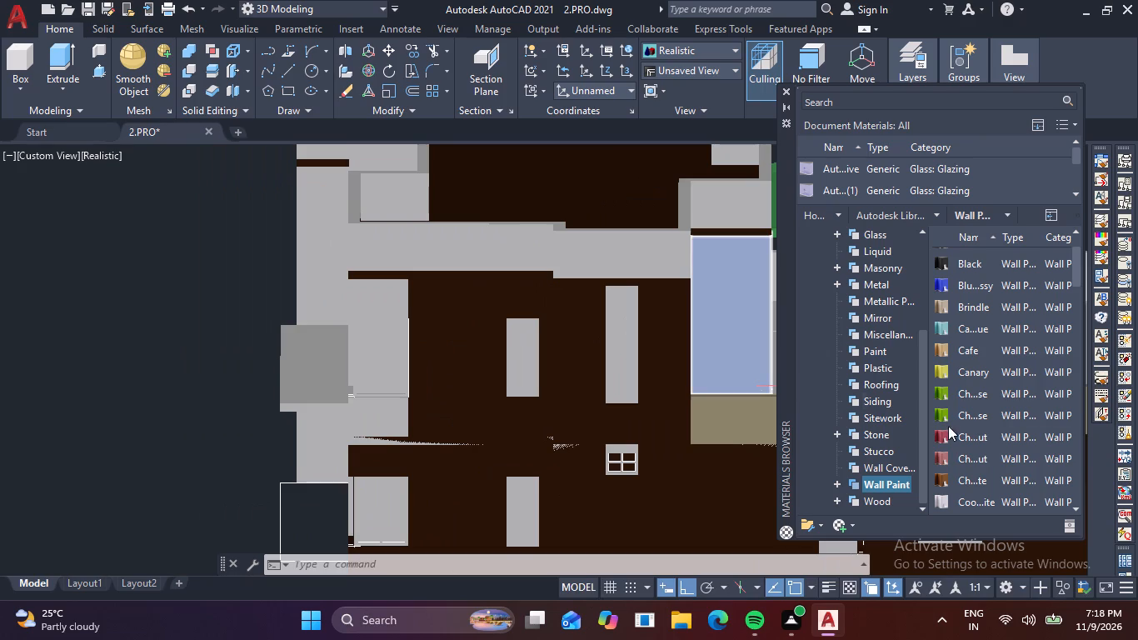
Apply the Chocolate wall paint below and above the upper-floor corner window at the side elevation's far end.
drag(936, 478, 396, 409)
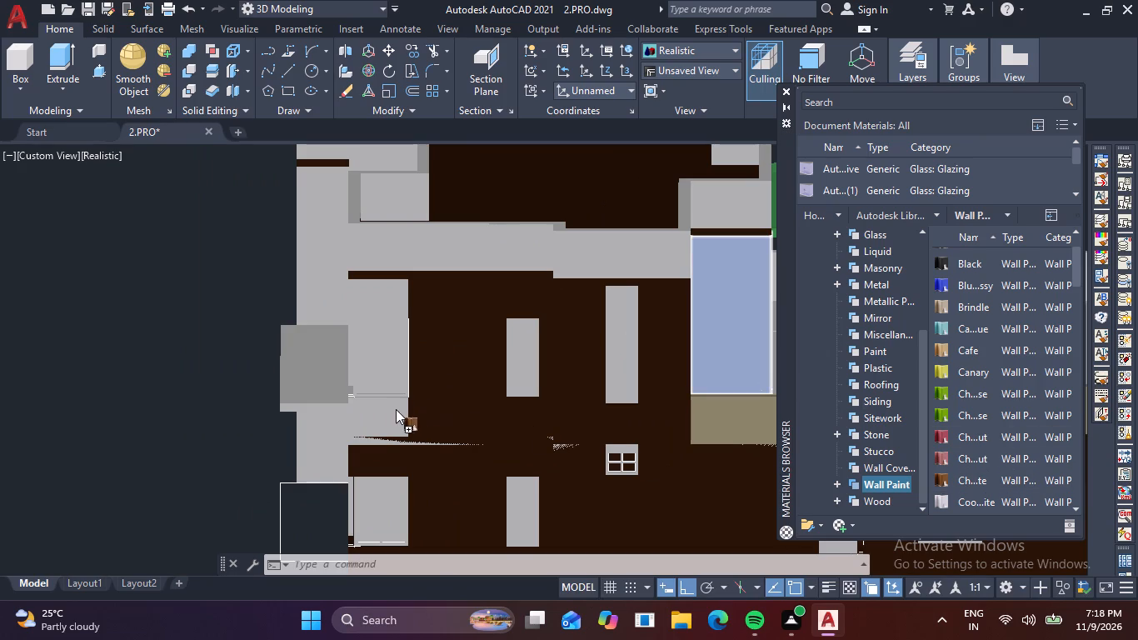
drag(396, 409, 387, 409)
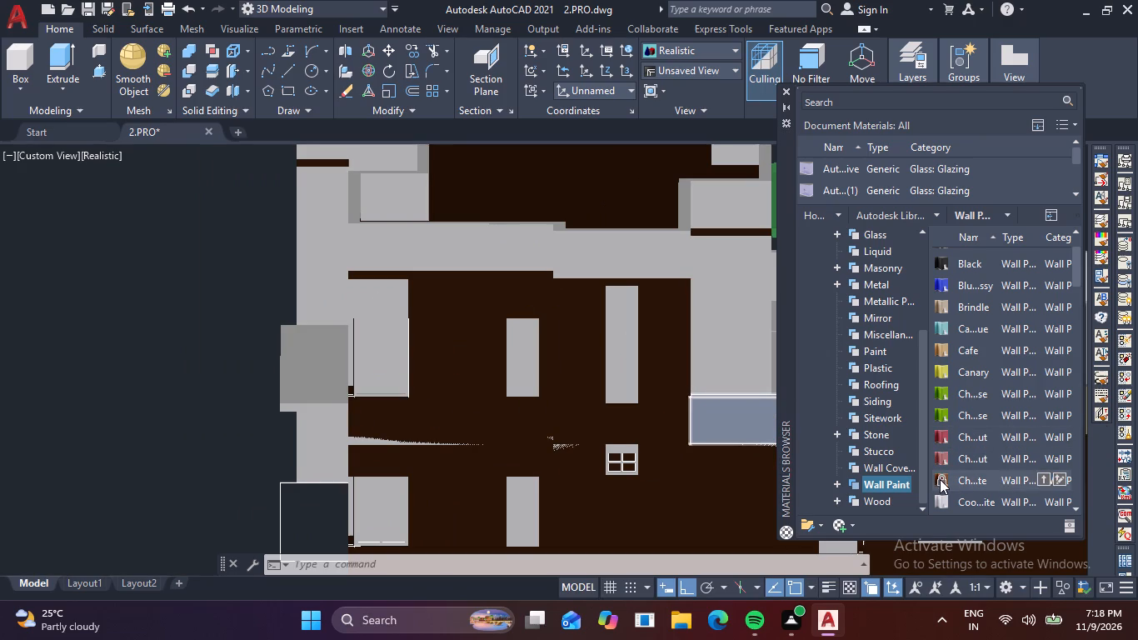
drag(940, 480, 400, 296)
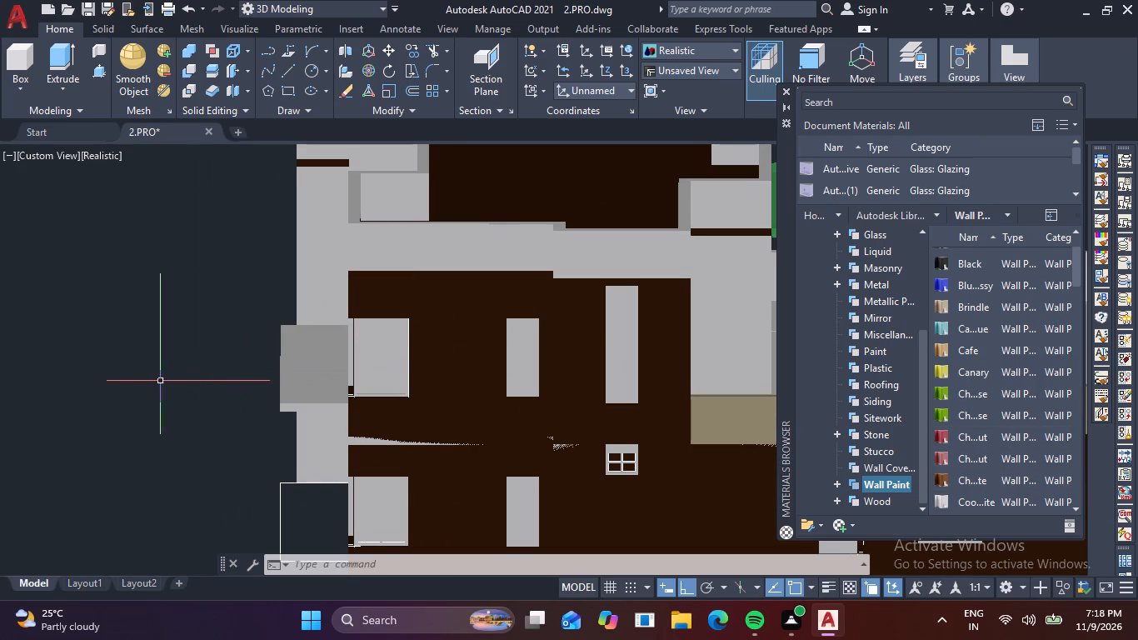
Apply the Chocolate wall paint to the large ground- and upper-floor wall faces between the corner windows and the canopied door.
shift+middle_drag(167, 389, 306, 397)
middle_drag(420, 369, 53, 288)
scroll(53, 288, up, 1)
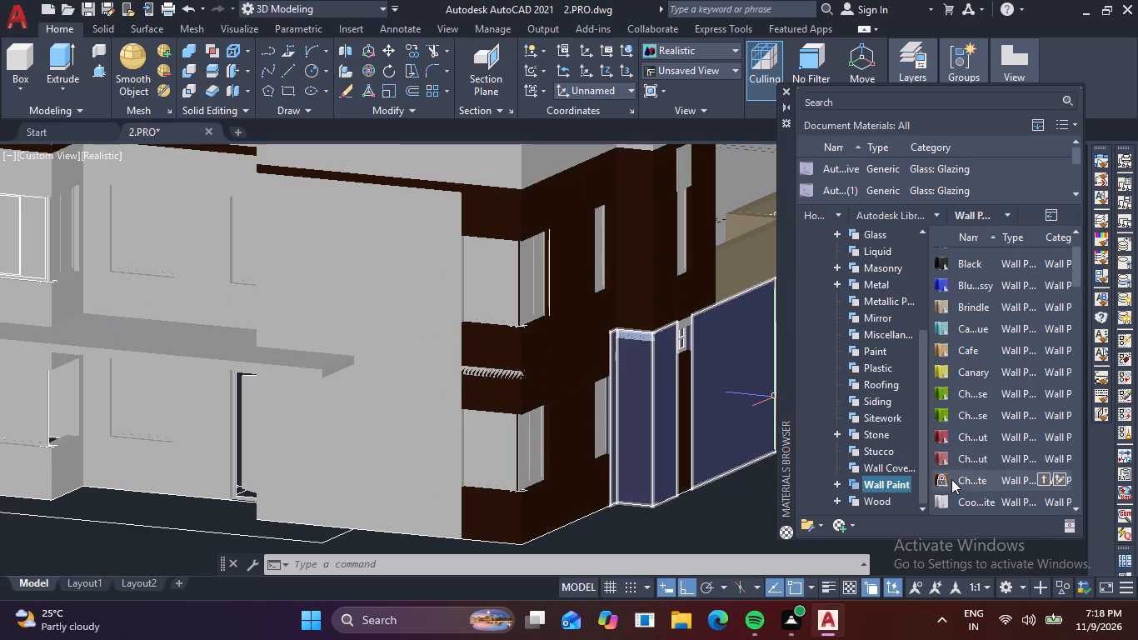
drag(950, 480, 426, 517)
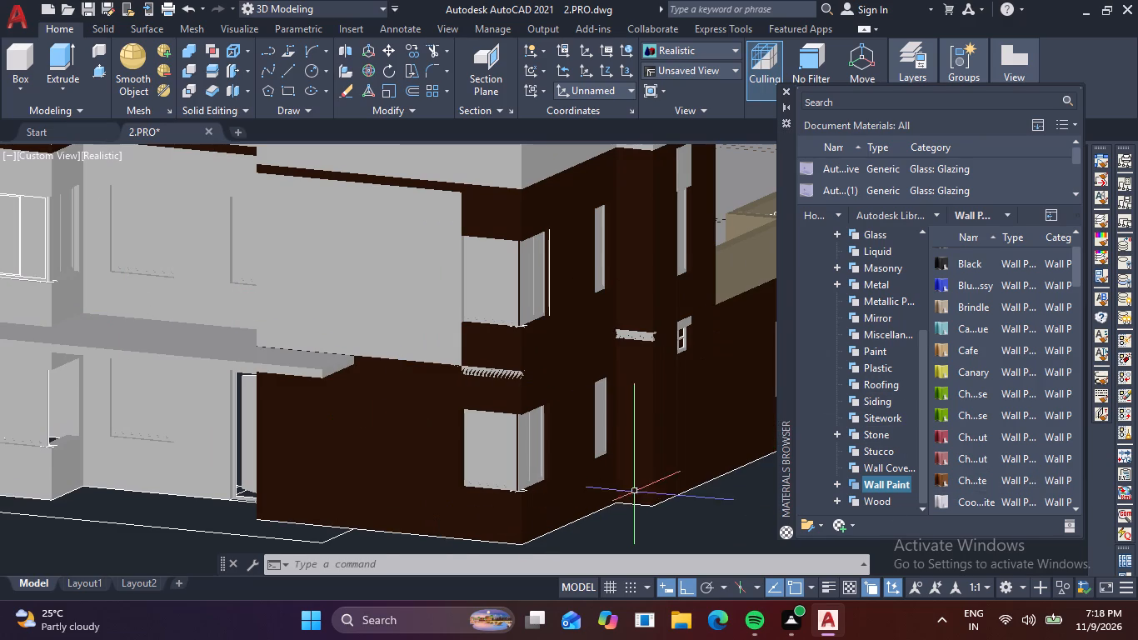
drag(940, 480, 691, 452)
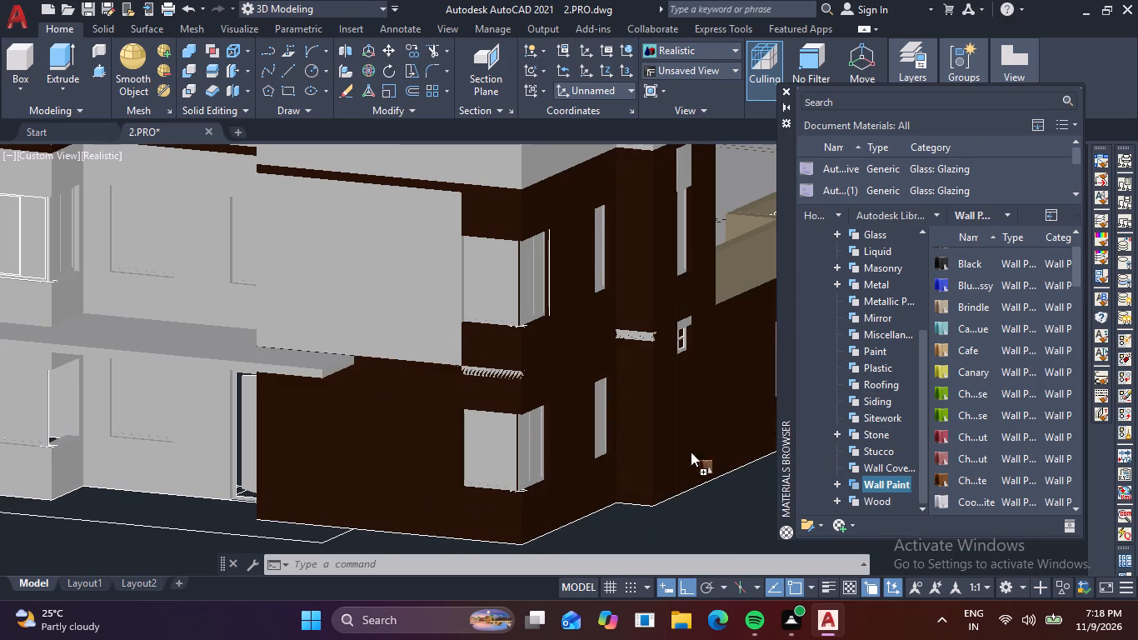
drag(691, 452, 429, 339)
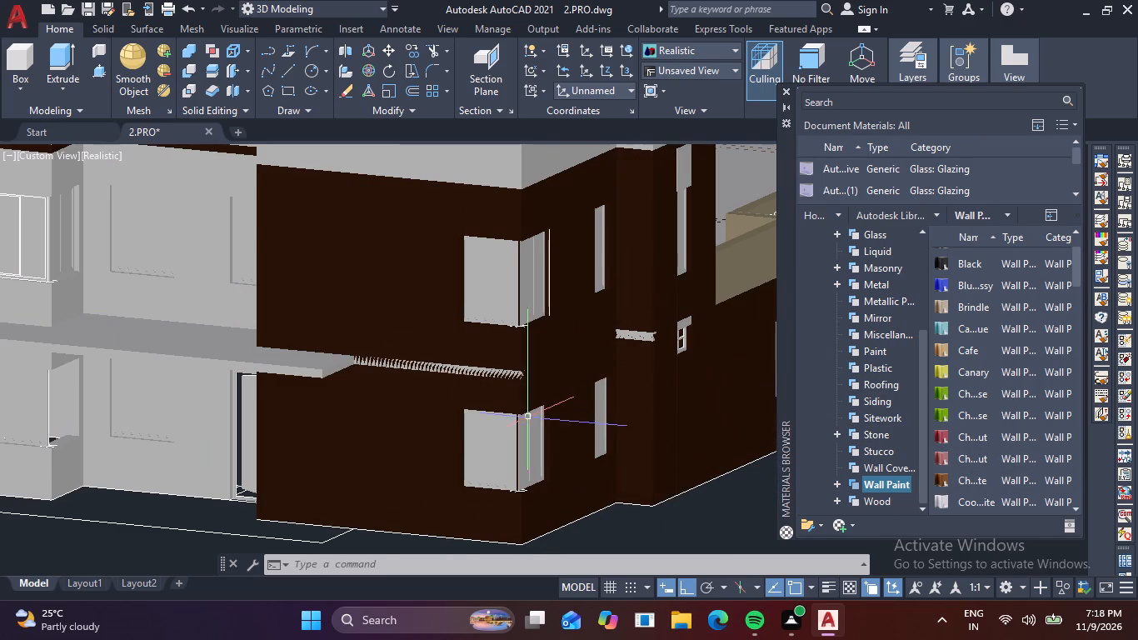
Apply the Chocolate wall paint to the ground-floor walls on both sides of the door under the canopy.
shift+middle_drag(379, 428, 458, 435)
middle_drag(451, 397, 168, 326)
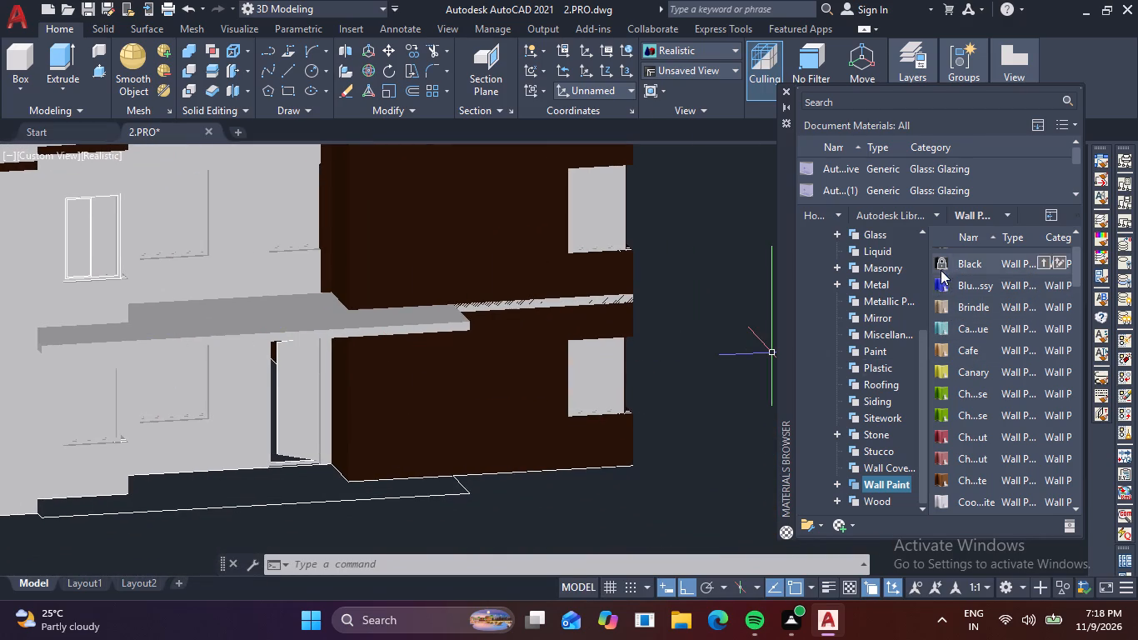
drag(947, 480, 242, 432)
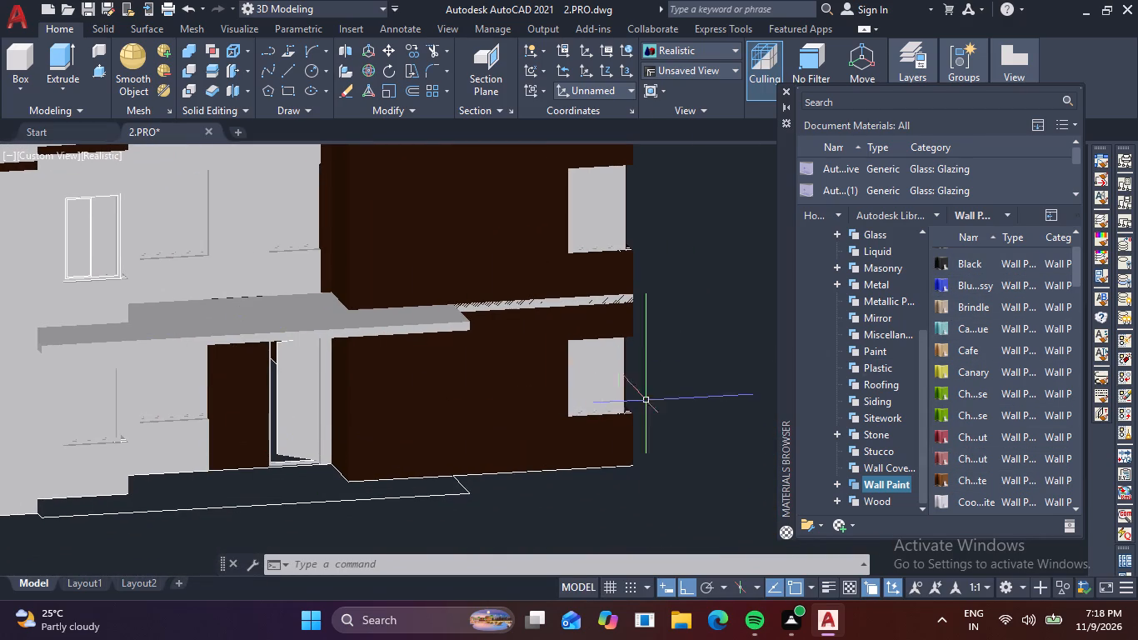
drag(949, 482, 613, 444)
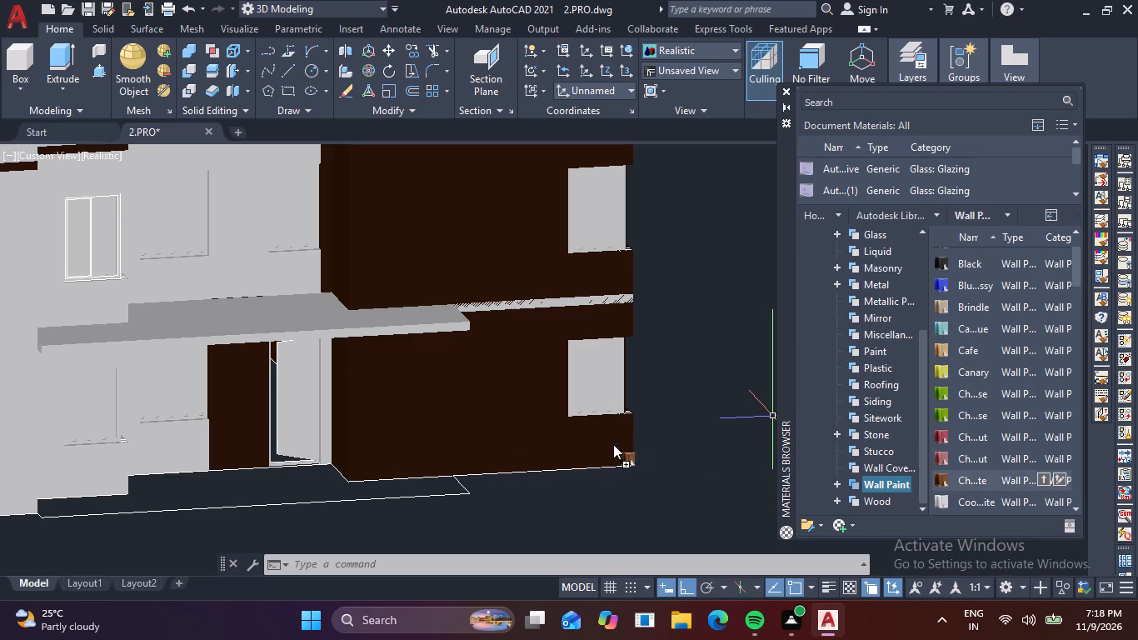
drag(613, 444, 331, 434)
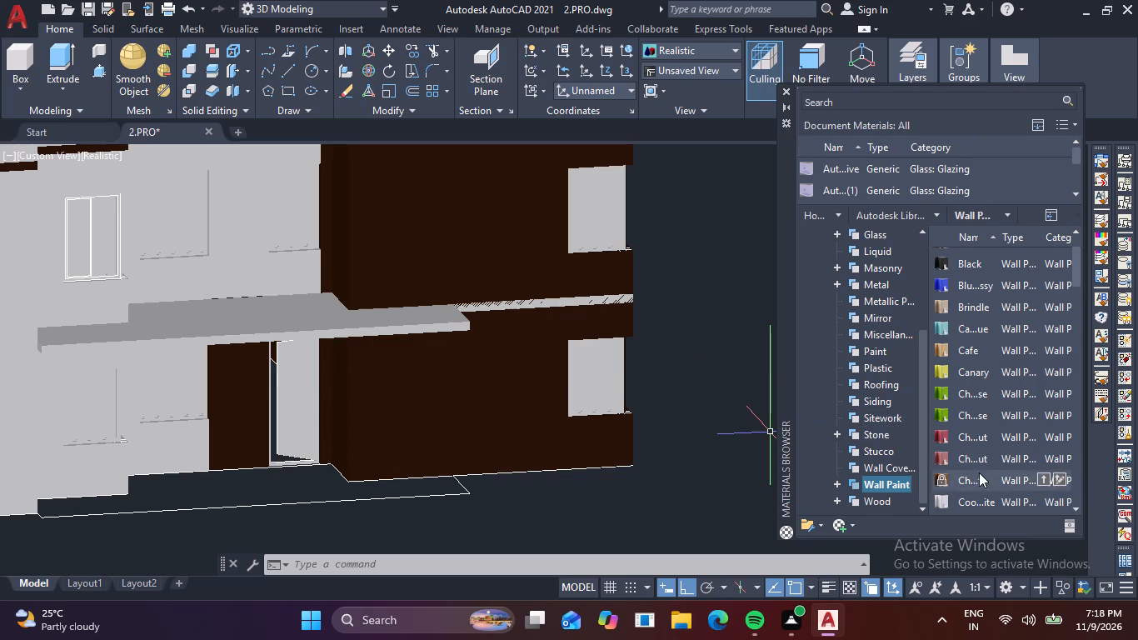
Apply the Chocolate wall paint below and above the two upper-floor window openings over the canopied door.
drag(943, 477, 292, 263)
scroll(211, 221, up, 2)
scroll(289, 245, down, 2)
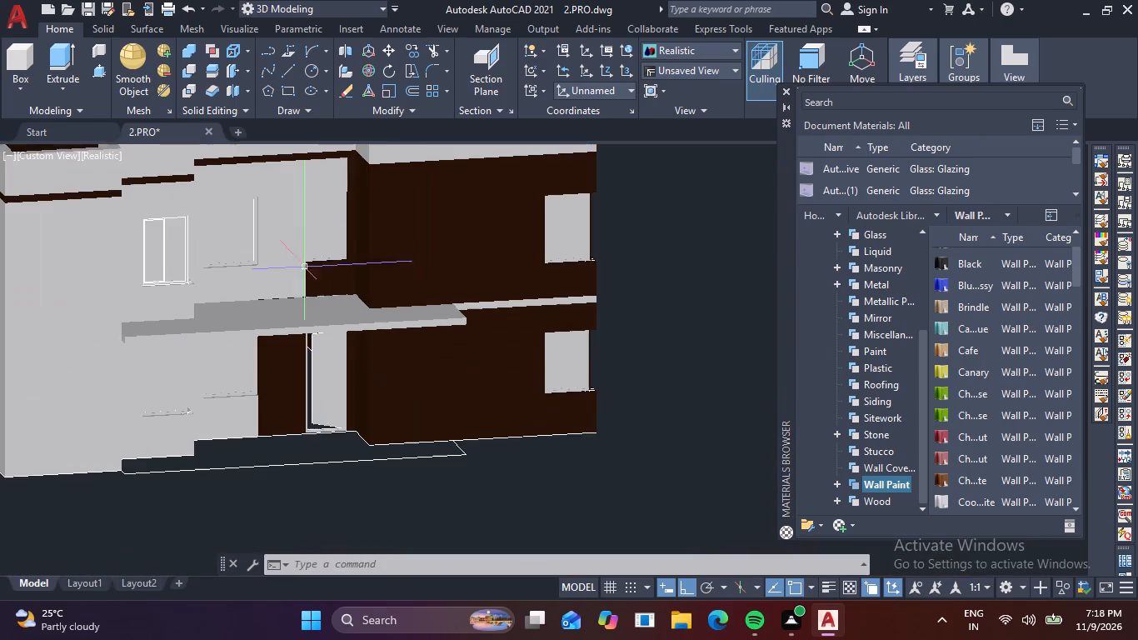
drag(934, 482, 302, 302)
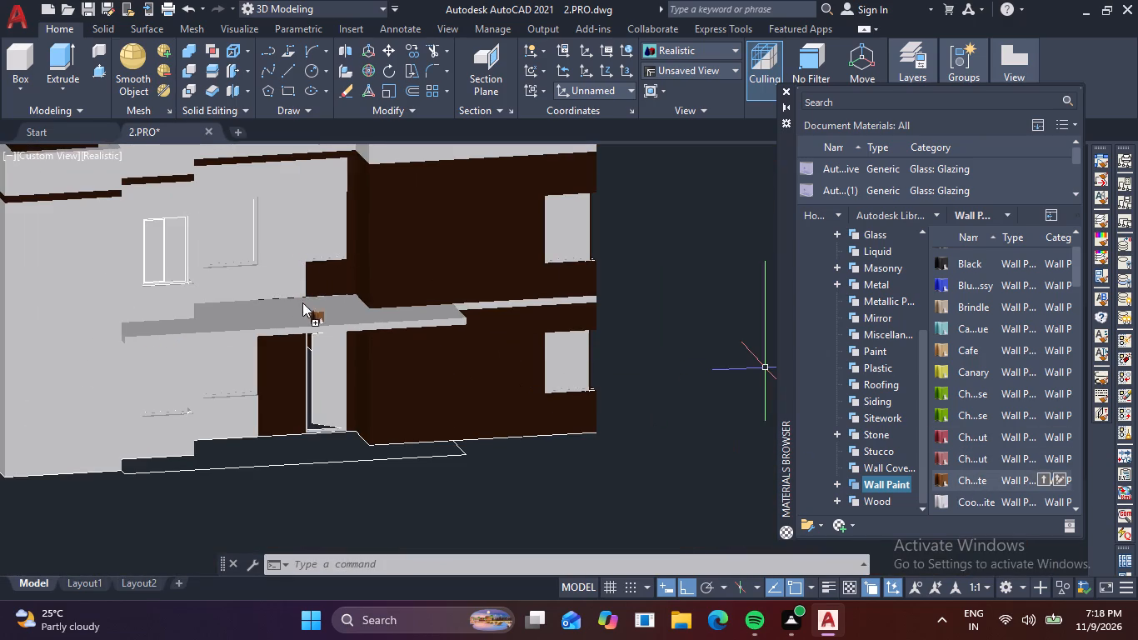
drag(302, 302, 232, 282)
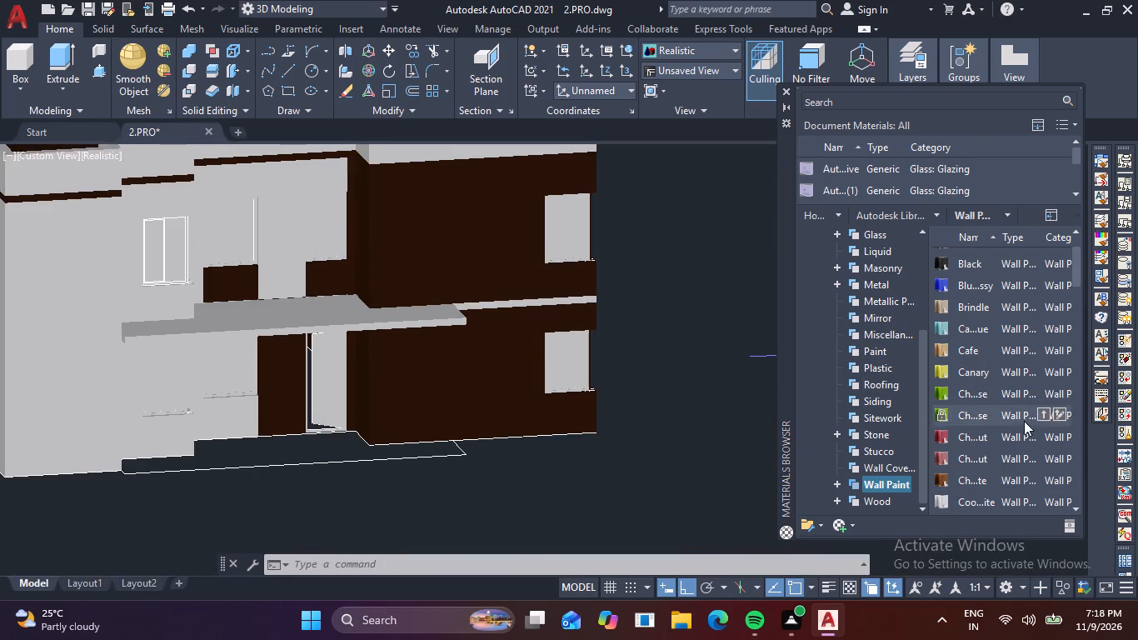
drag(941, 483, 331, 168)
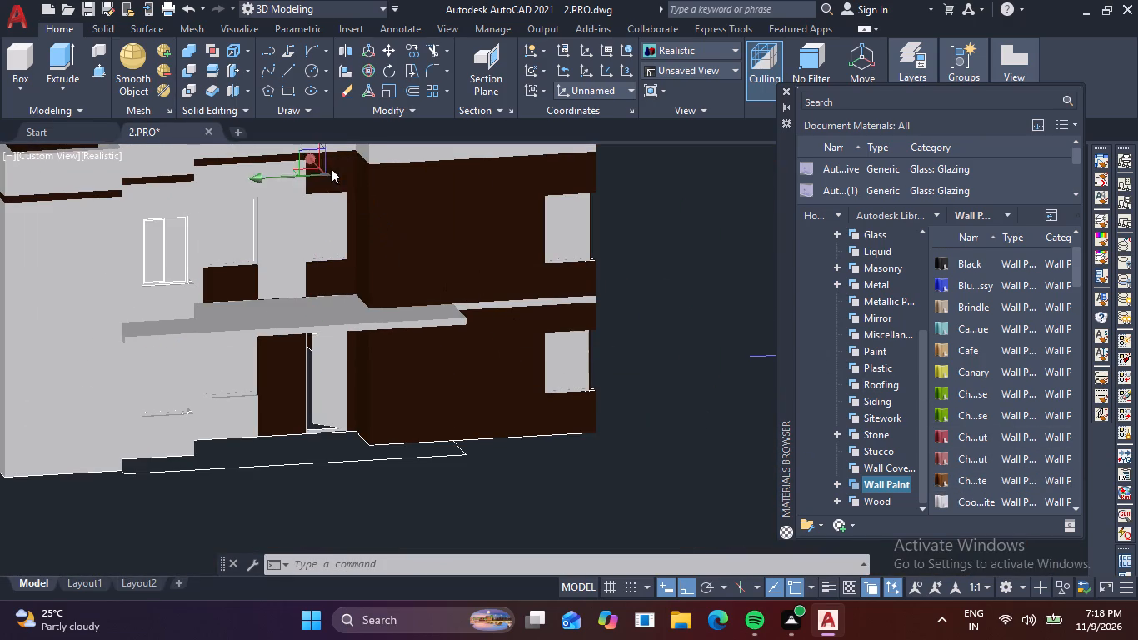
drag(946, 478, 851, 472)
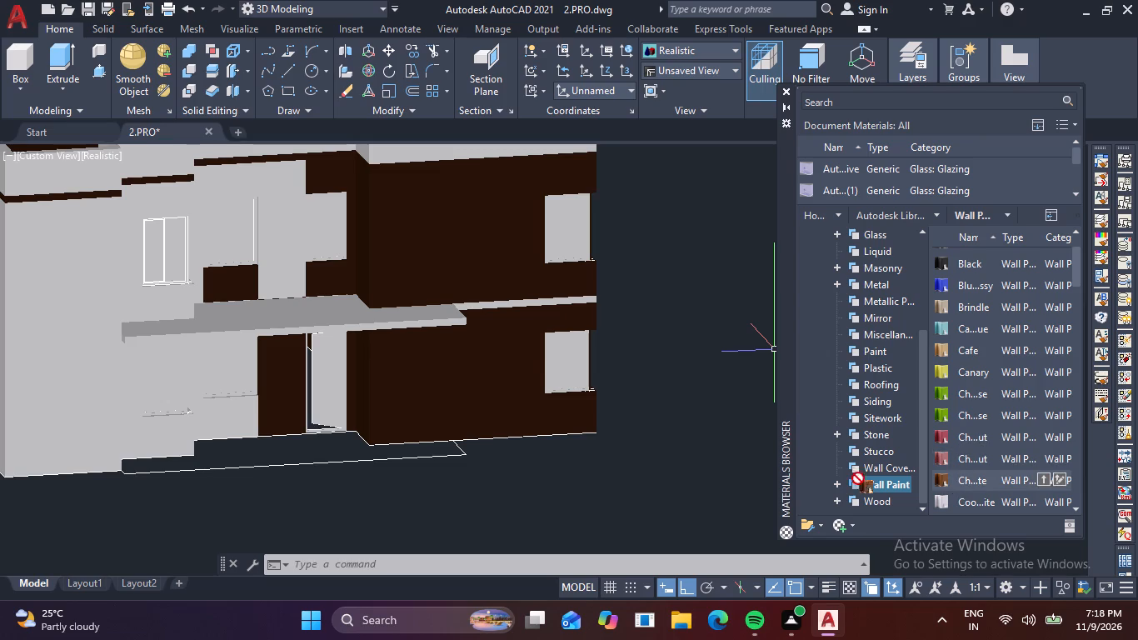
drag(851, 472, 232, 179)
Apply the Chocolate wall paint below and above the framed upper-floor window and to the narrow wall strip beside it.
scroll(285, 232, up, 3)
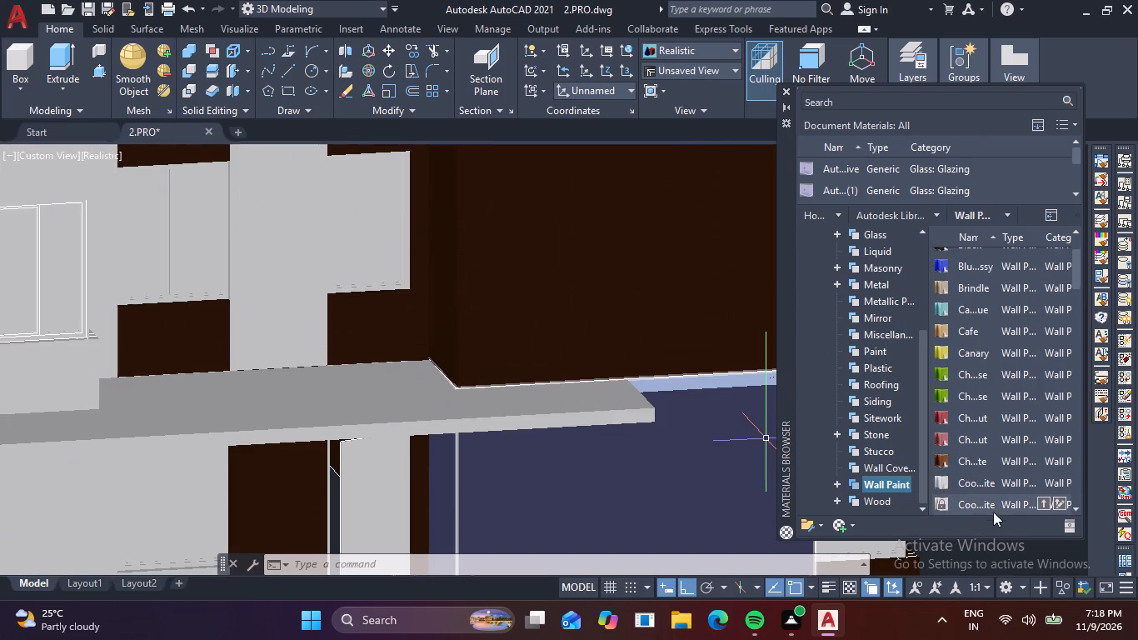
drag(938, 461, 212, 210)
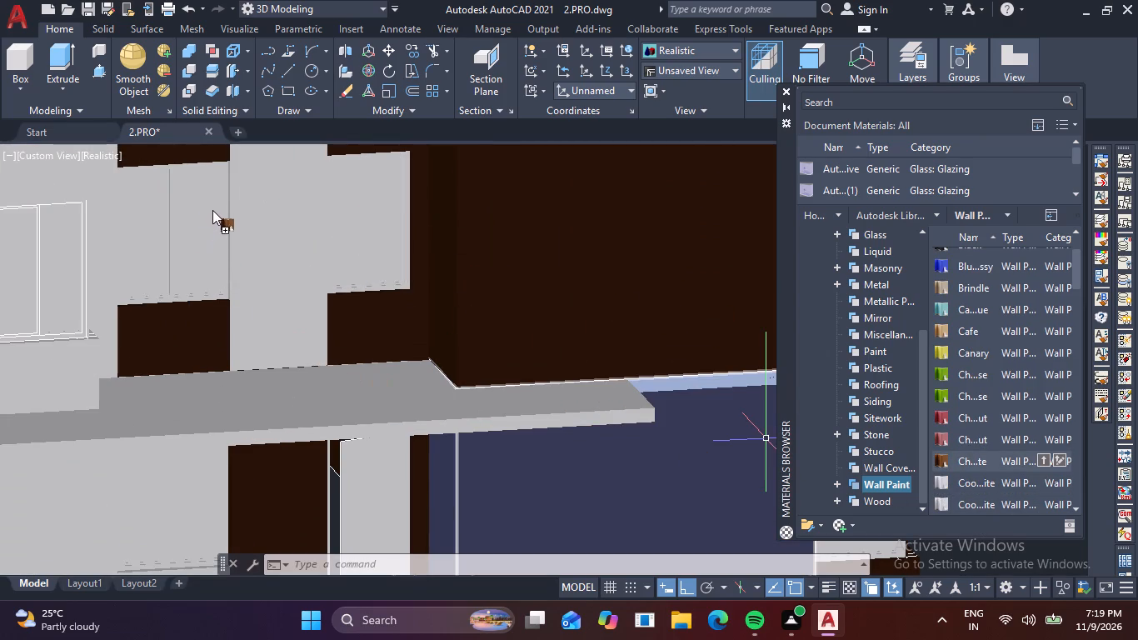
drag(212, 210, 99, 349)
scroll(122, 286, up, 2)
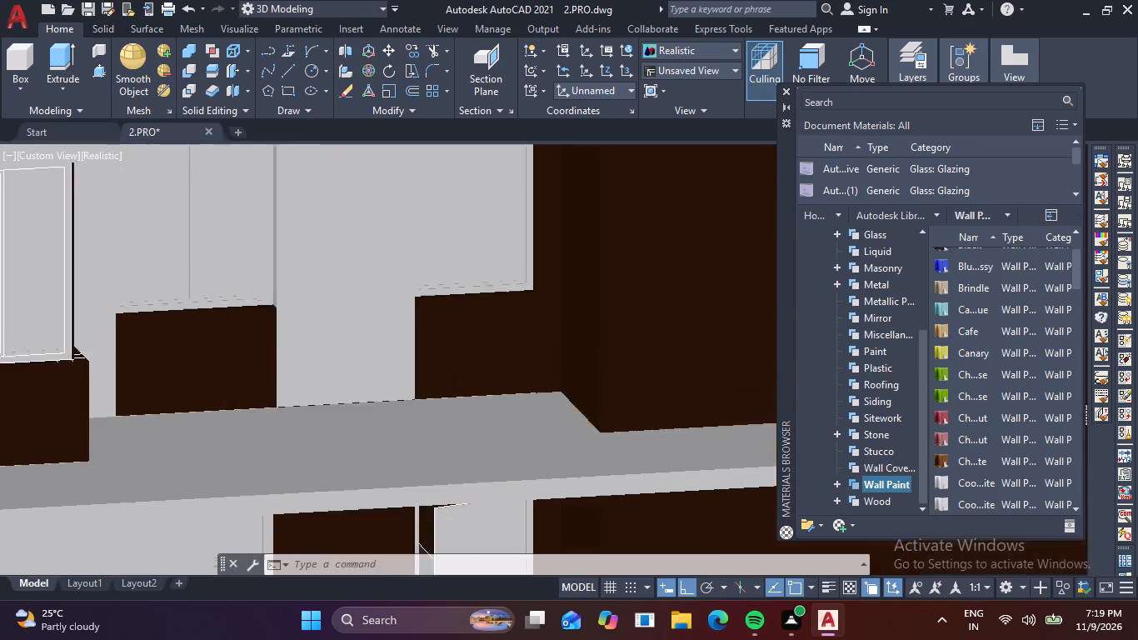
scroll(125, 278, up, 1)
scroll(126, 277, down, 3)
middle_drag(128, 298, 135, 312)
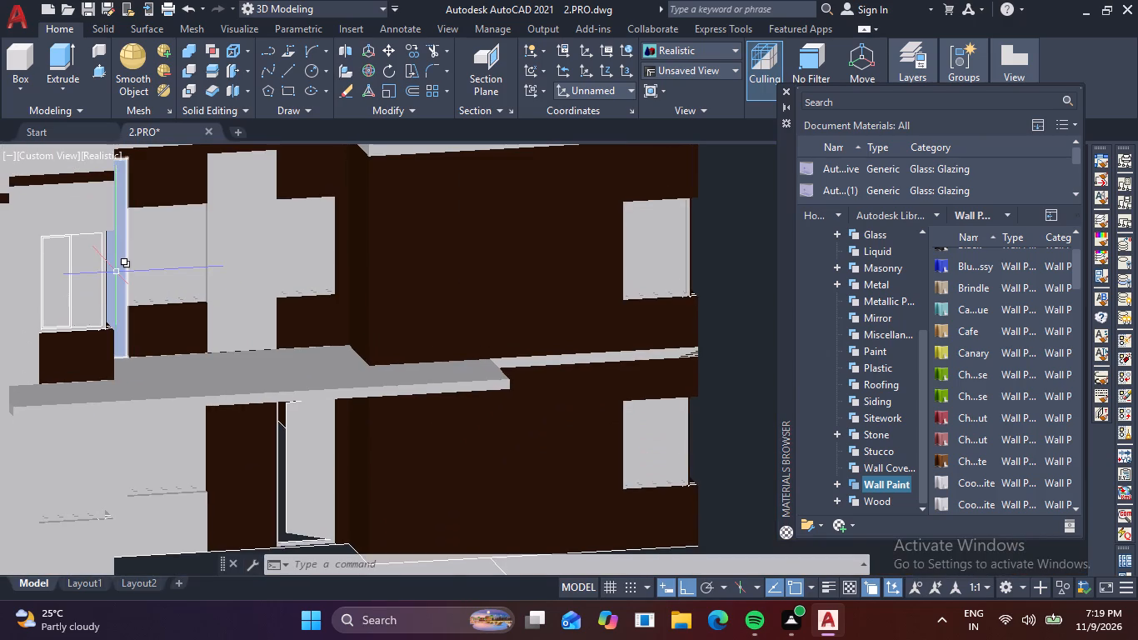
drag(945, 460, 657, 414)
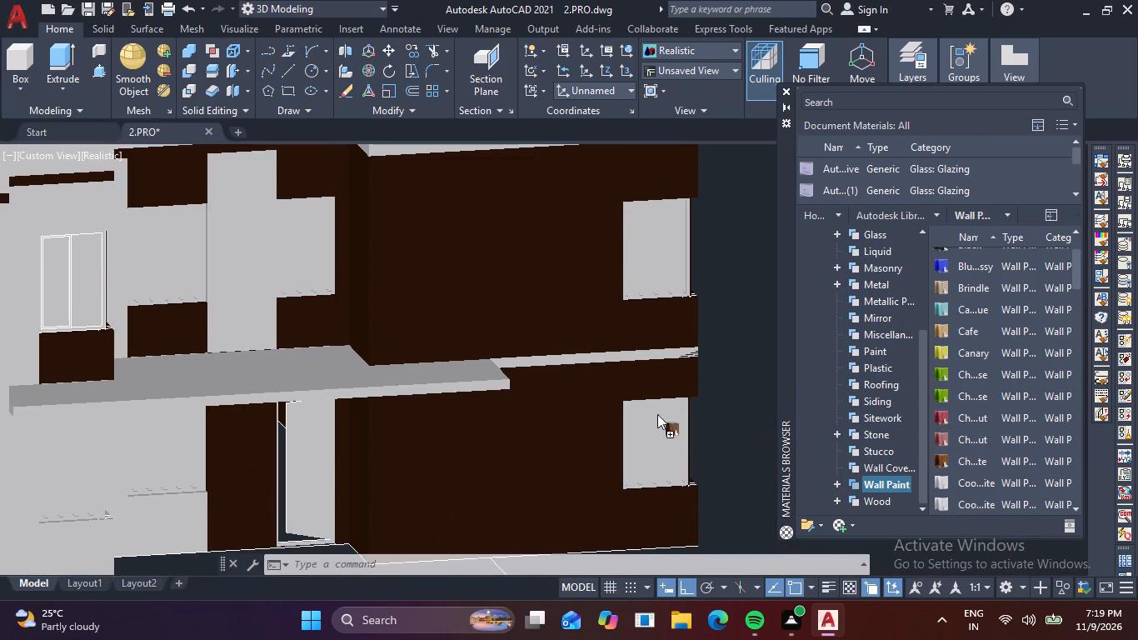
drag(657, 414, 119, 336)
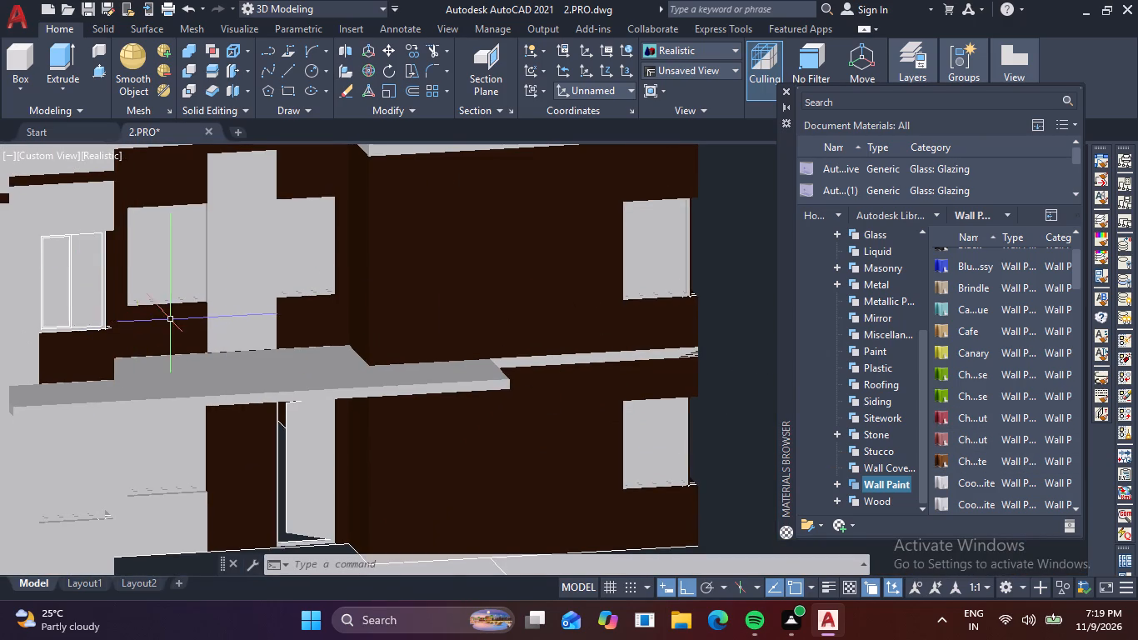
scroll(173, 319, down, 2)
middle_drag(198, 327, 246, 326)
scroll(172, 243, up, 2)
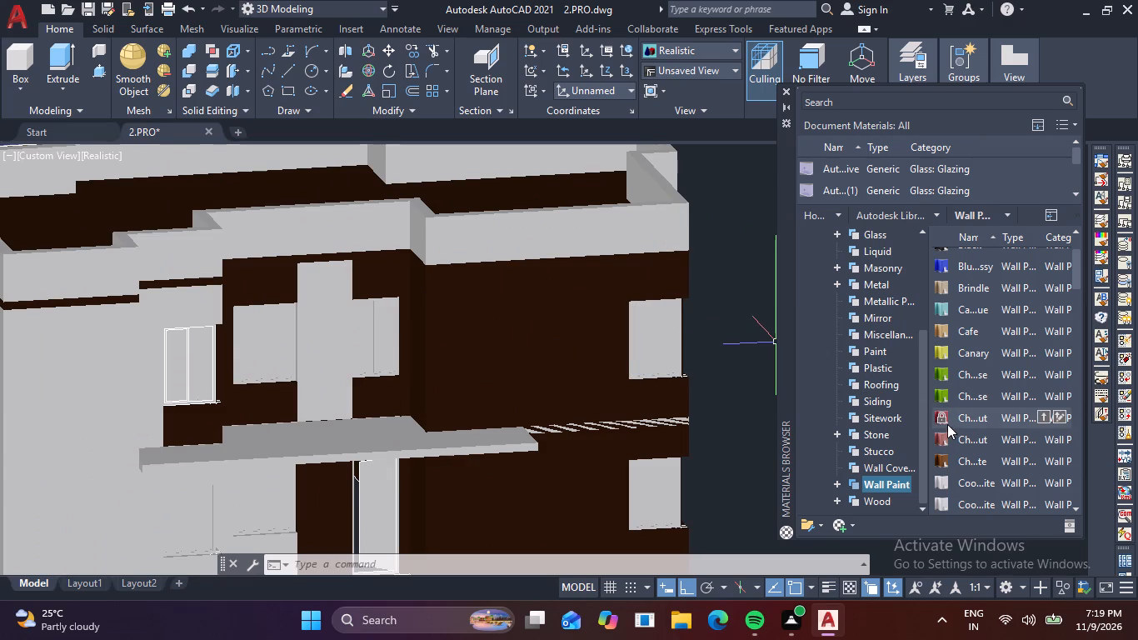
drag(946, 456, 178, 300)
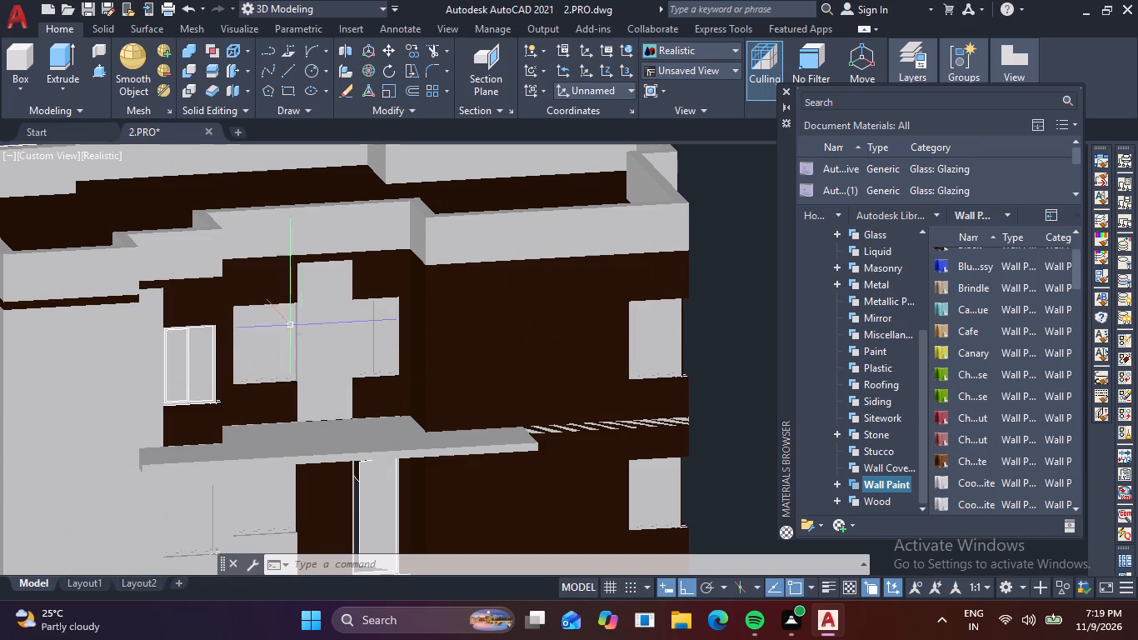
Apply the Chocolate wall paint to the remaining upper-floor wall between the framed window and the building's far end.
shift+middle_drag(368, 346, 317, 360)
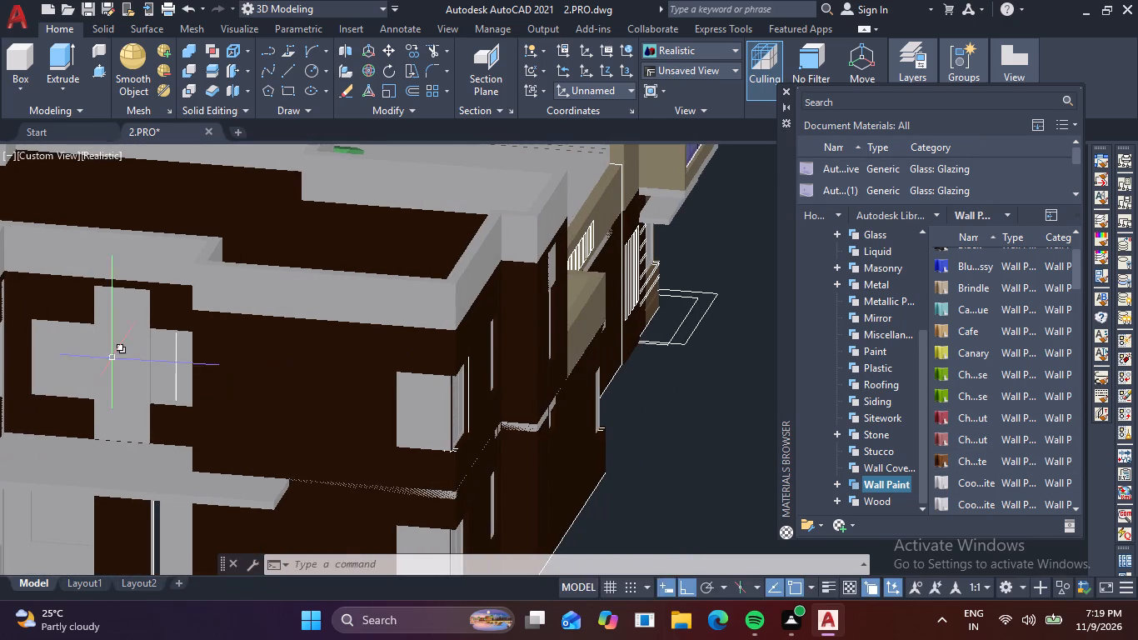
middle_drag(82, 358, 316, 295)
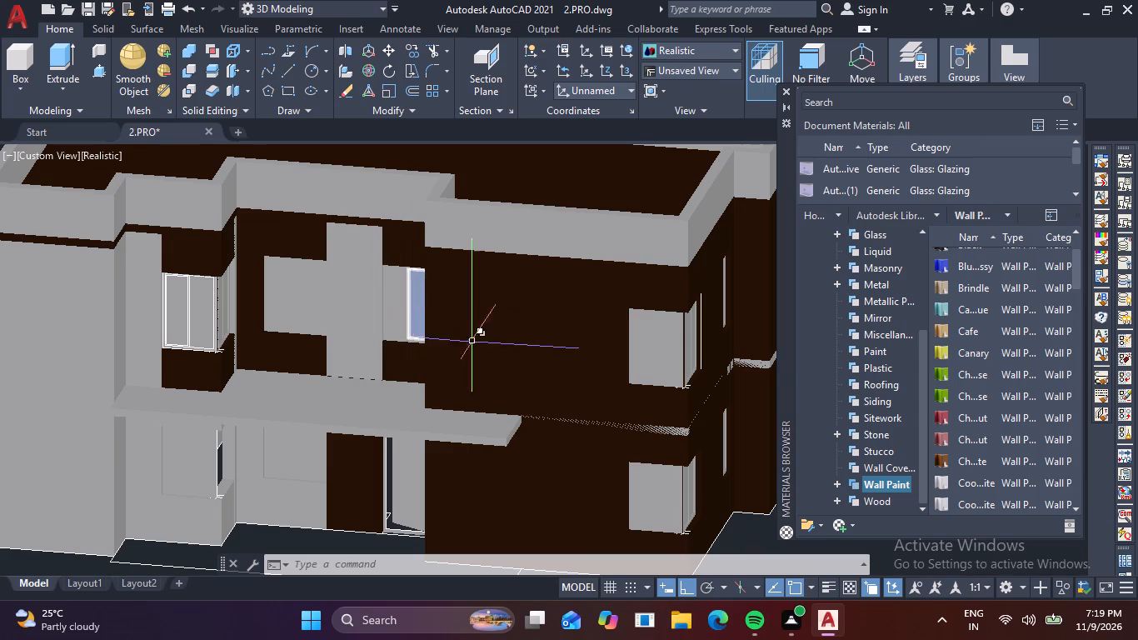
drag(943, 457, 358, 329)
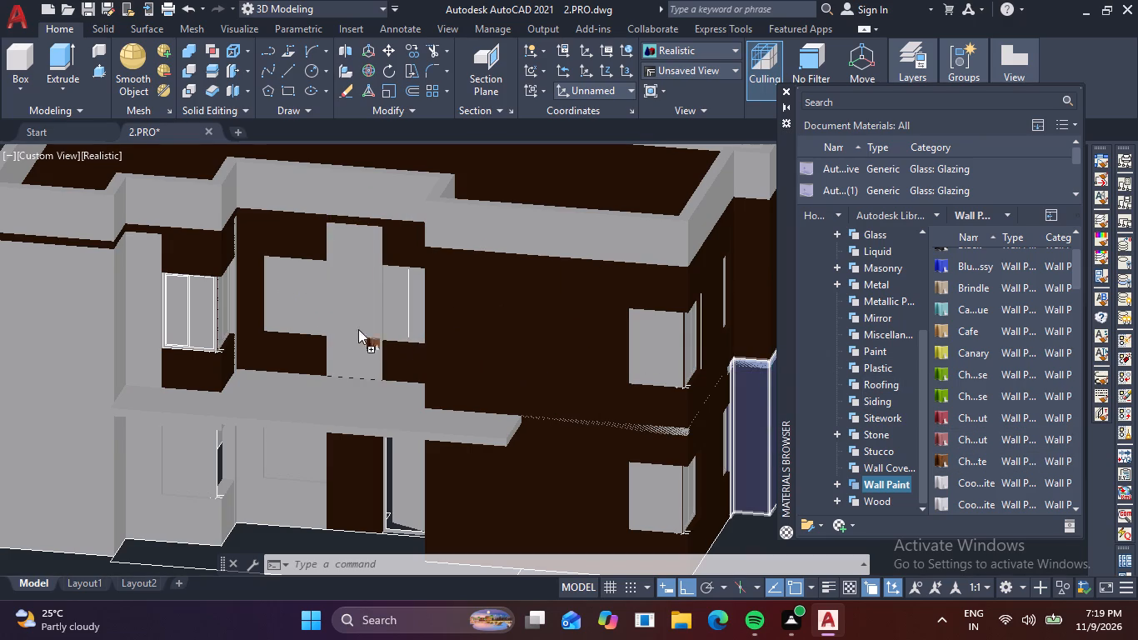
drag(358, 329, 145, 267)
Apply the Chocolate wall paint below, beside and above the ground-floor window next to the canopied door.
scroll(318, 401, down, 1)
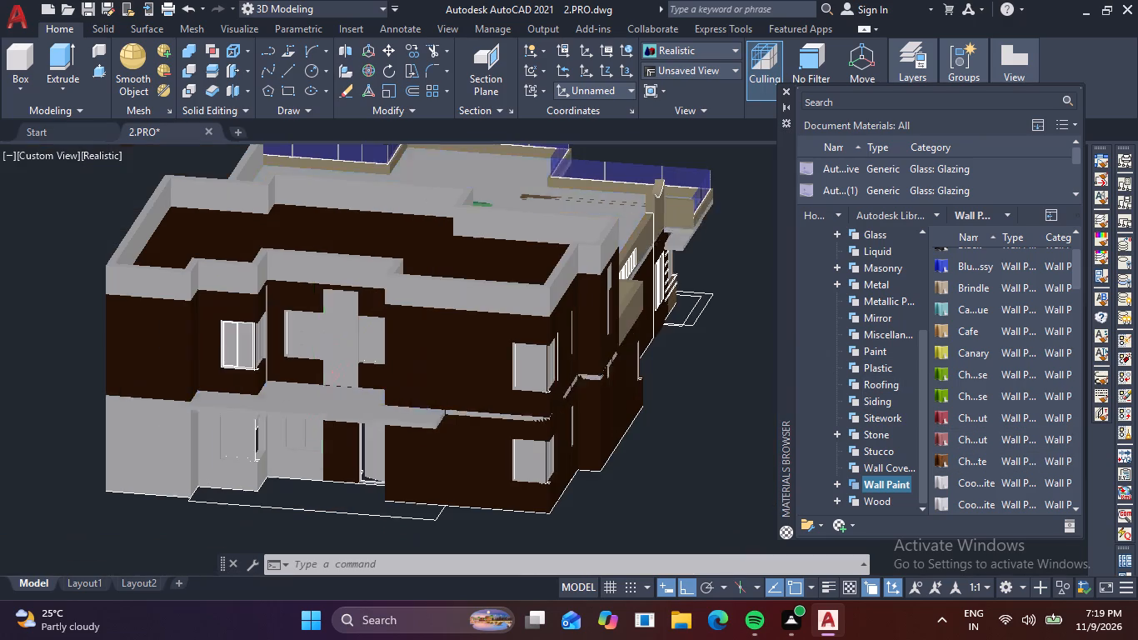
middle_drag(251, 444, 271, 386)
scroll(251, 444, up, 1)
shift+middle_drag(277, 428, 272, 404)
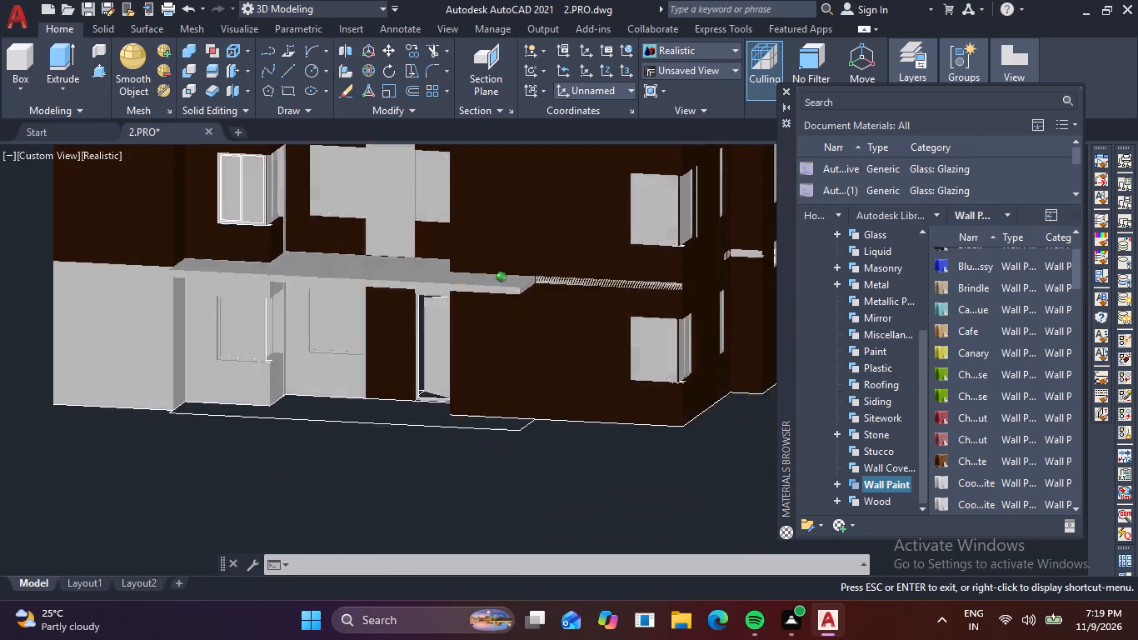
shift+middle_drag(272, 404, 282, 376)
middle_drag(320, 345, 315, 388)
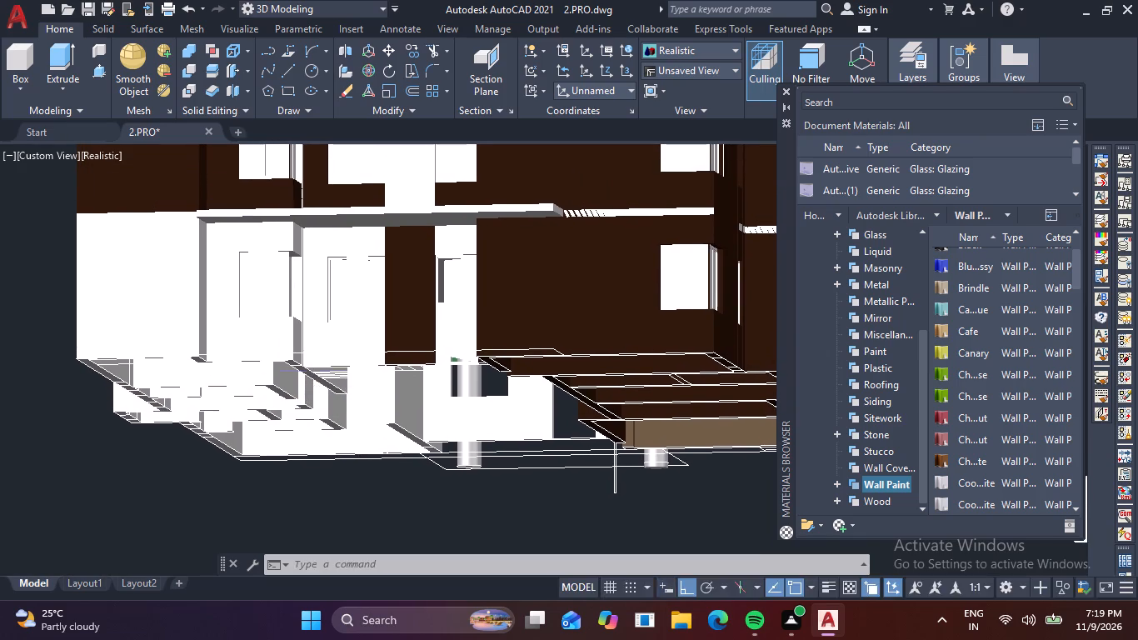
shift+middle_drag(311, 353, 312, 377)
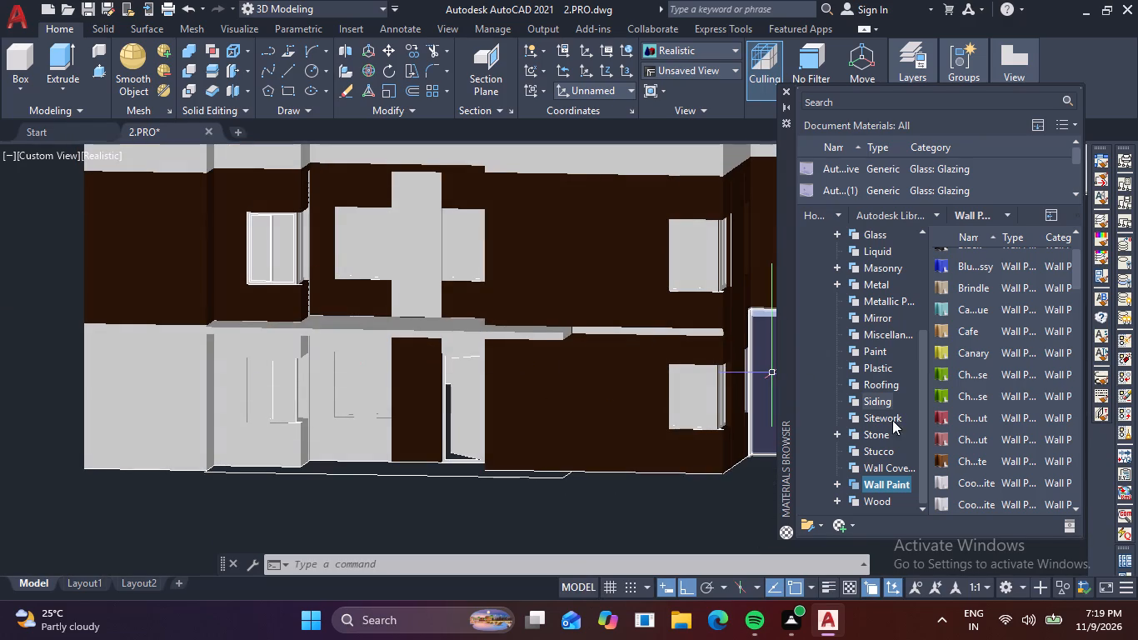
drag(944, 463, 355, 437)
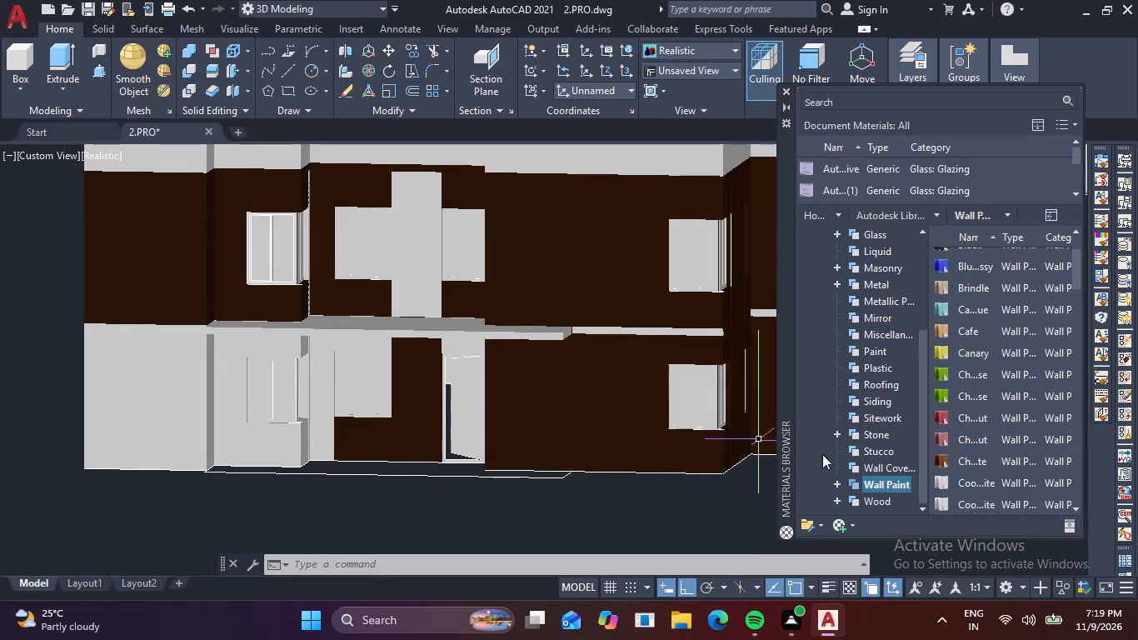
drag(947, 462, 329, 432)
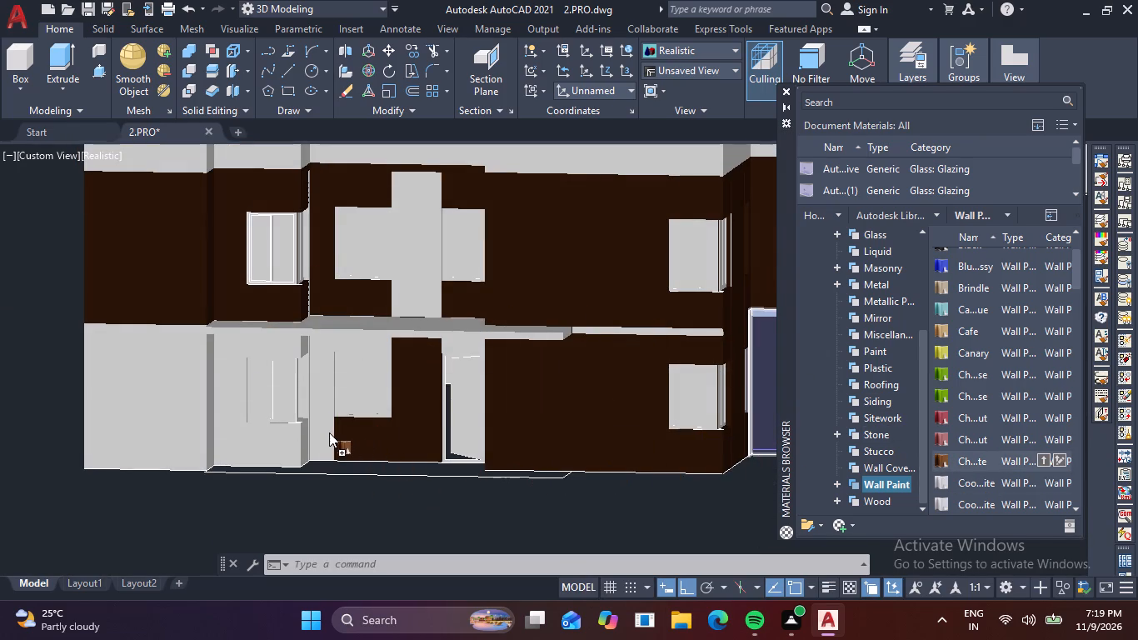
drag(329, 432, 315, 421)
shift+middle_drag(560, 393, 552, 376)
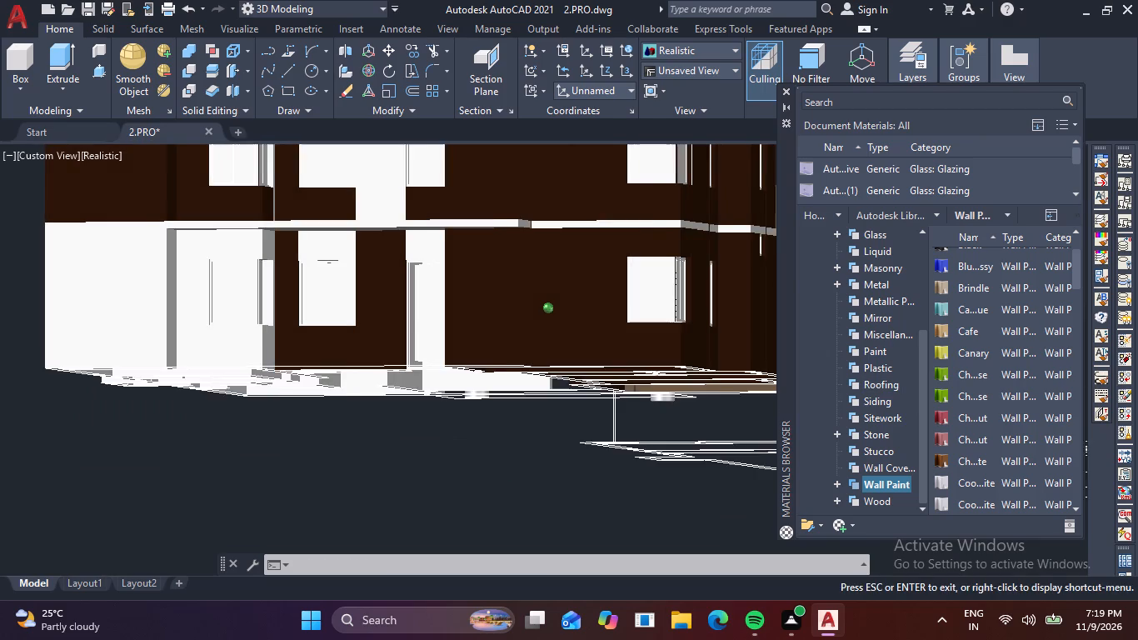
shift+middle_drag(552, 376, 552, 374)
shift+middle_click(552, 374)
shift+scroll(285, 220, up, 2)
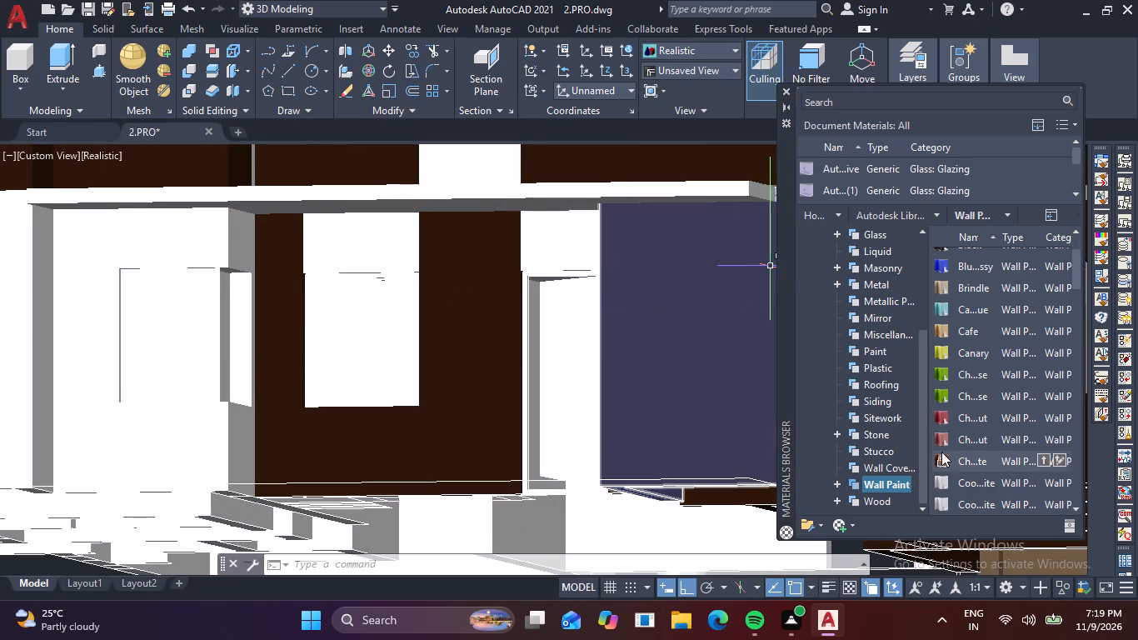
drag(941, 453, 406, 242)
Apply the Chocolate wall paint above, below and beside the ground-floor window at the canopy's other end, out to the building's corner.
scroll(337, 305, down, 1)
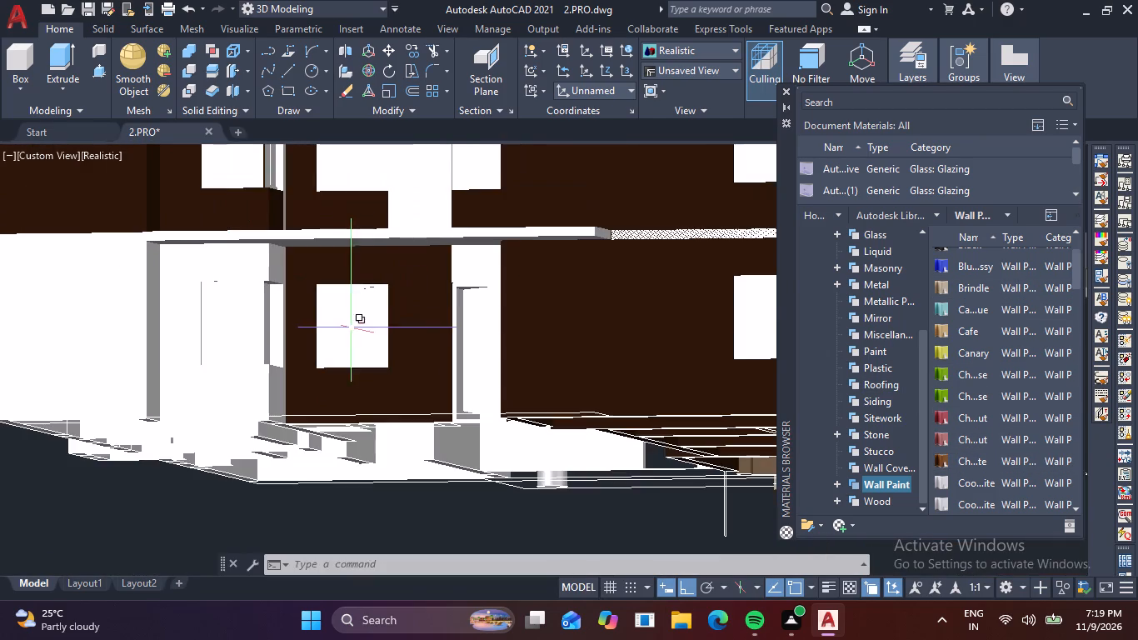
shift+middle_drag(322, 339, 334, 385)
middle_drag(357, 381, 412, 302)
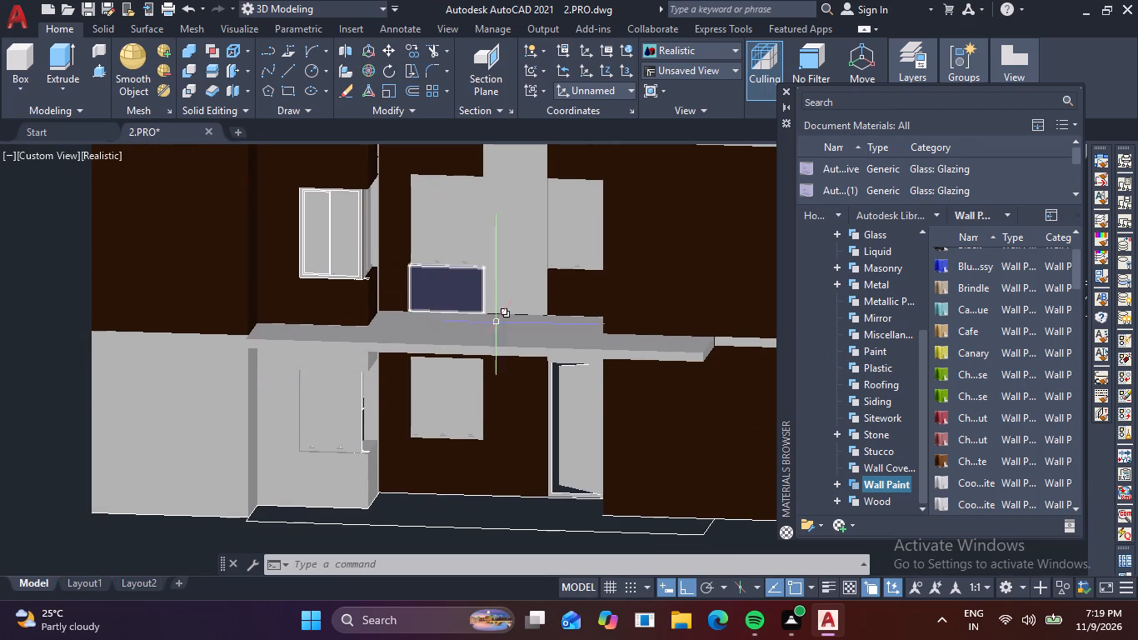
drag(950, 459, 562, 412)
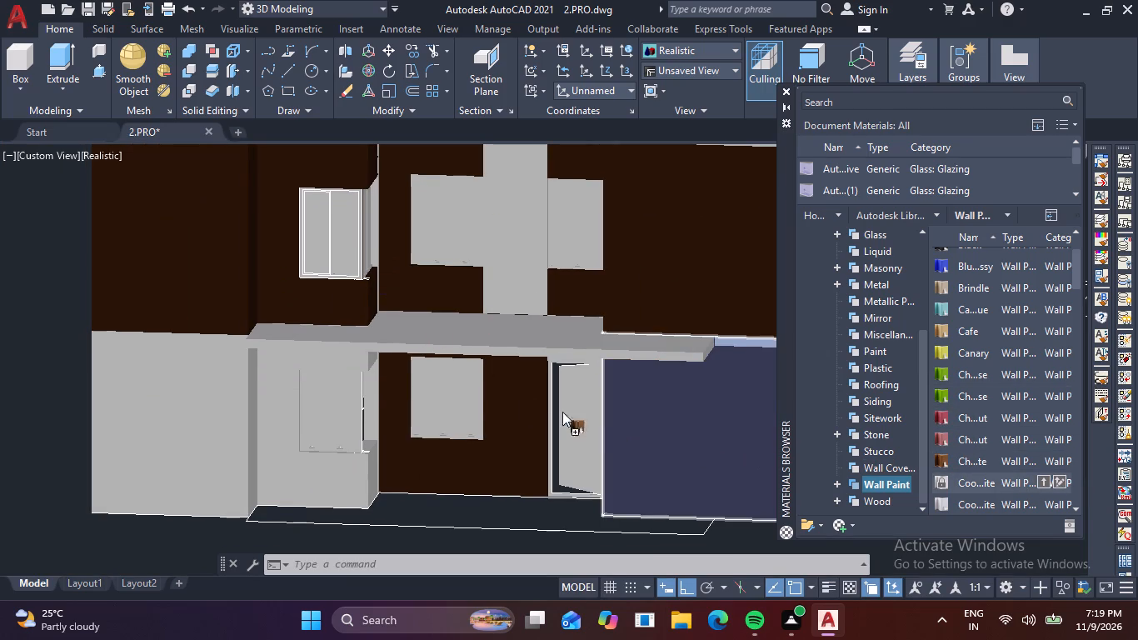
drag(562, 412, 345, 353)
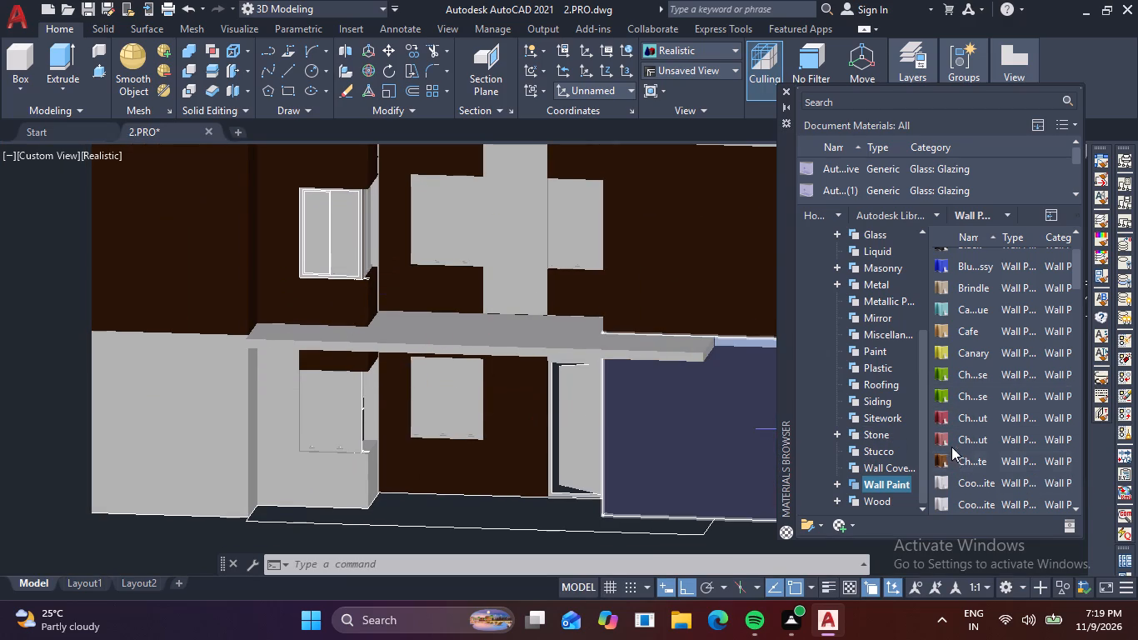
drag(949, 462, 357, 482)
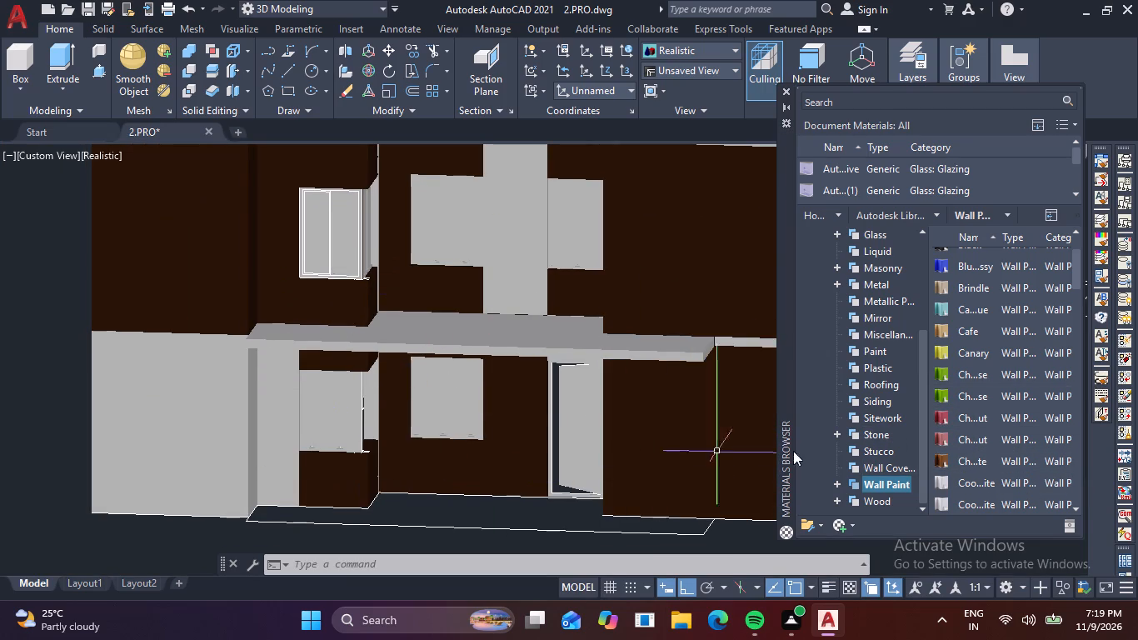
drag(933, 461, 273, 436)
On the building's side elevation, apply the Chocolate wall paint below the narrow upper-floor window and to the wall strip nearest the terrace.
scroll(449, 432, down, 2)
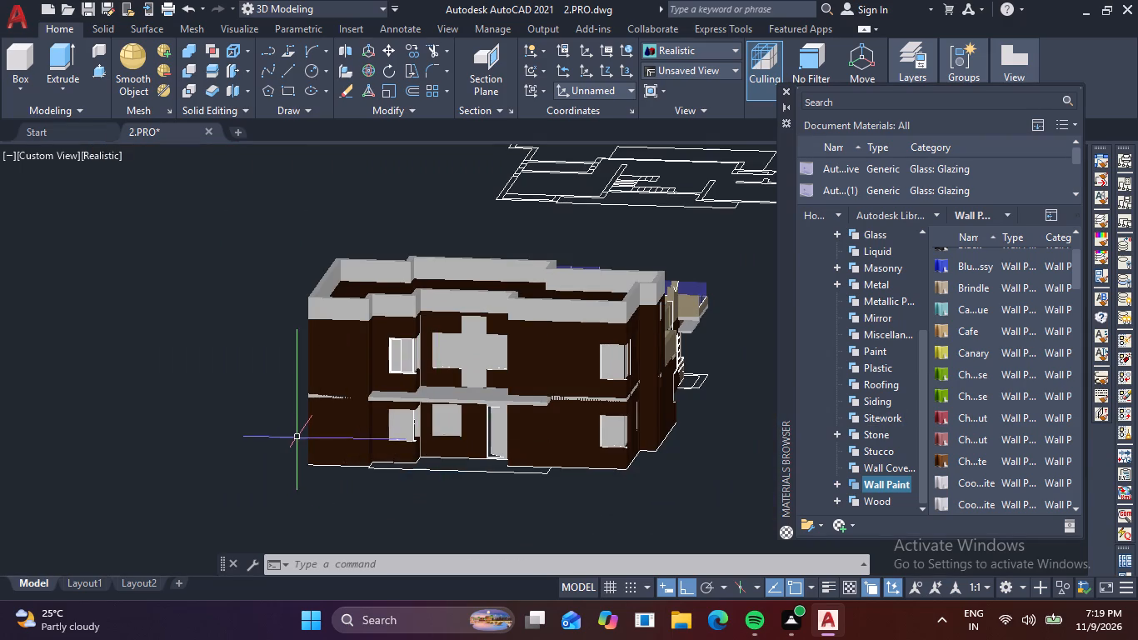
shift+middle_drag(302, 445, 476, 454)
middle_drag(446, 406, 132, 362)
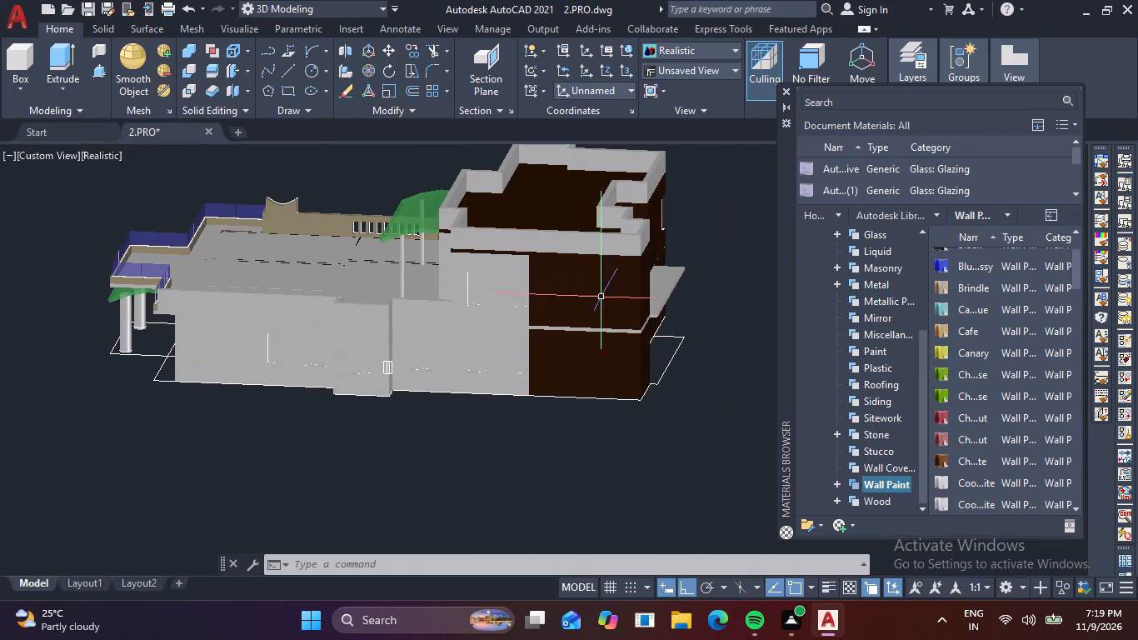
drag(934, 462, 494, 327)
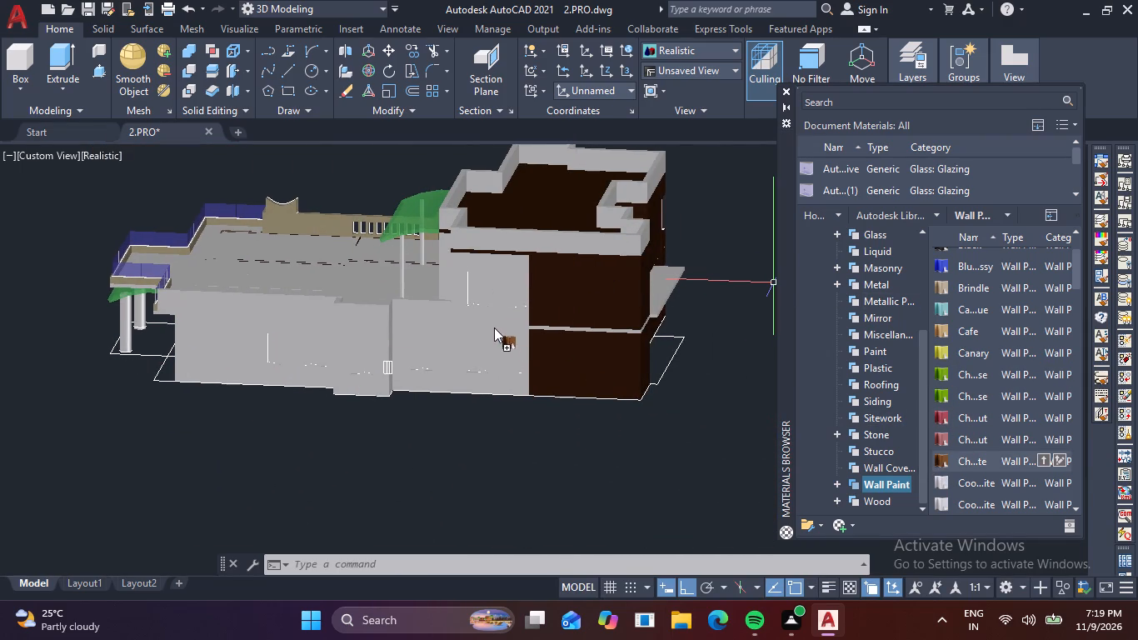
drag(494, 327, 526, 308)
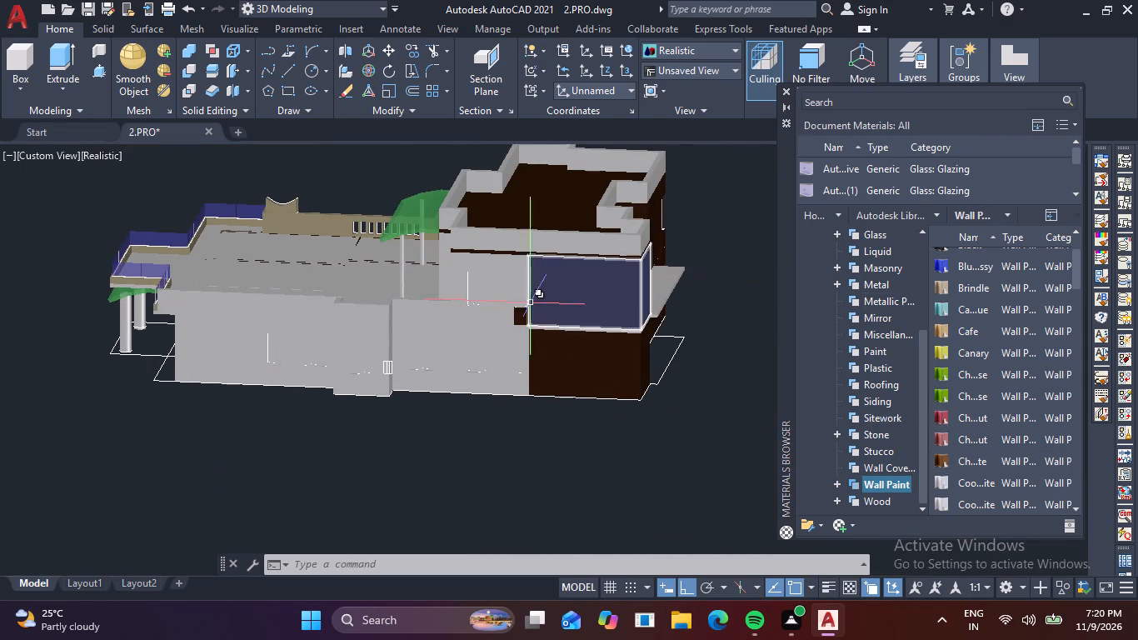
drag(950, 461, 926, 457)
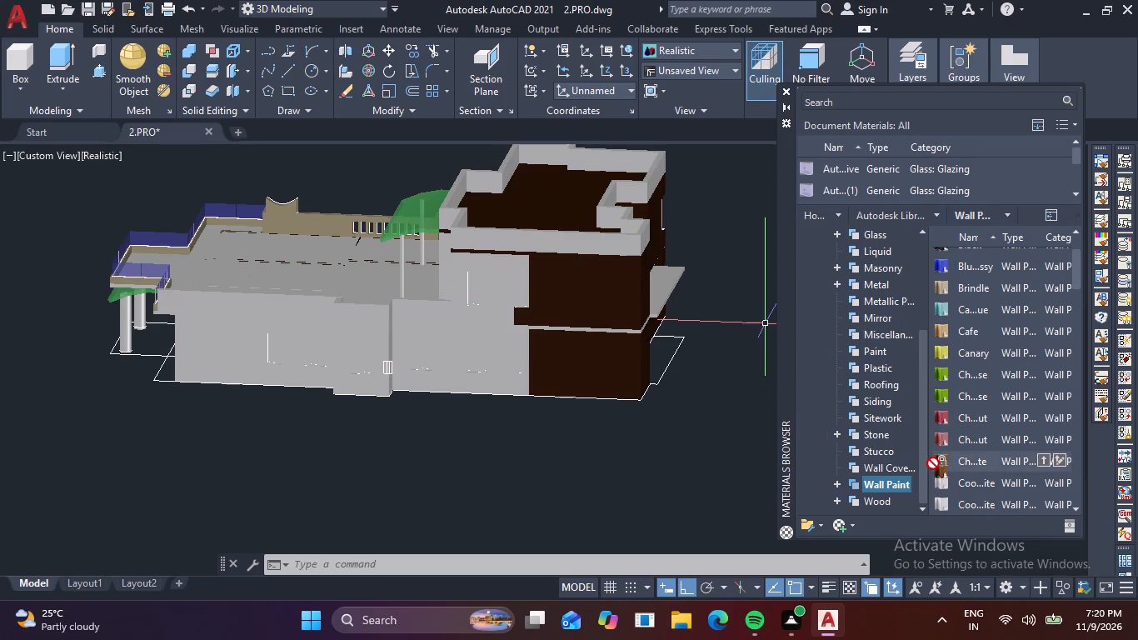
drag(926, 457, 450, 268)
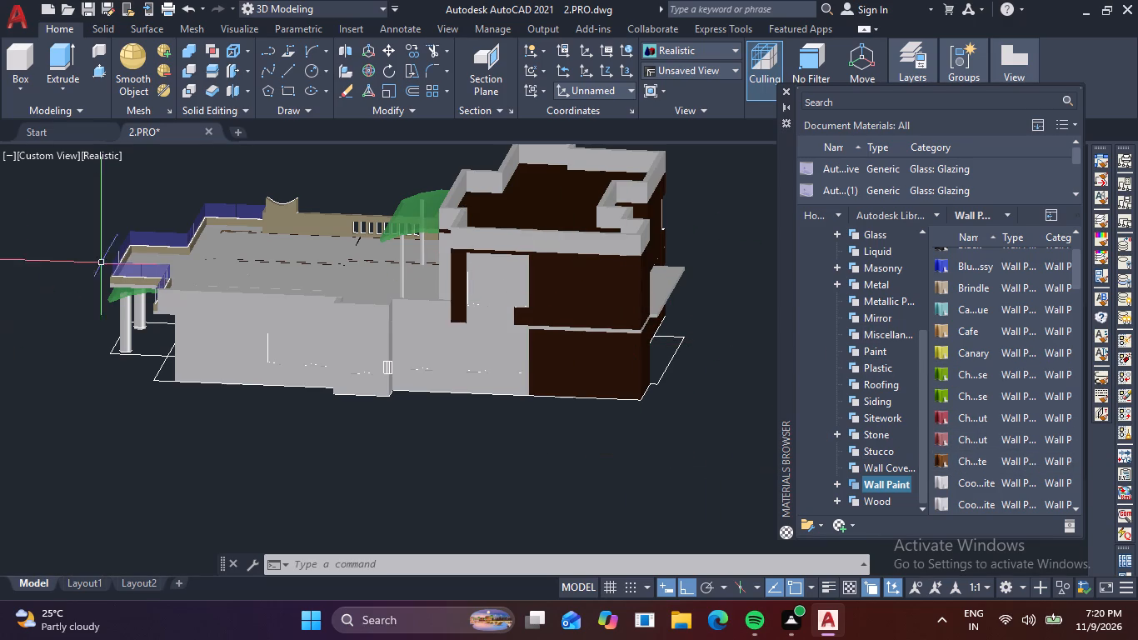
Apply the Chocolate wall paint between and above the two upper-floor side windows, below the wider one, and to the terrace roof slab.
scroll(128, 224, up, 3)
middle_drag(712, 389, 91, 302)
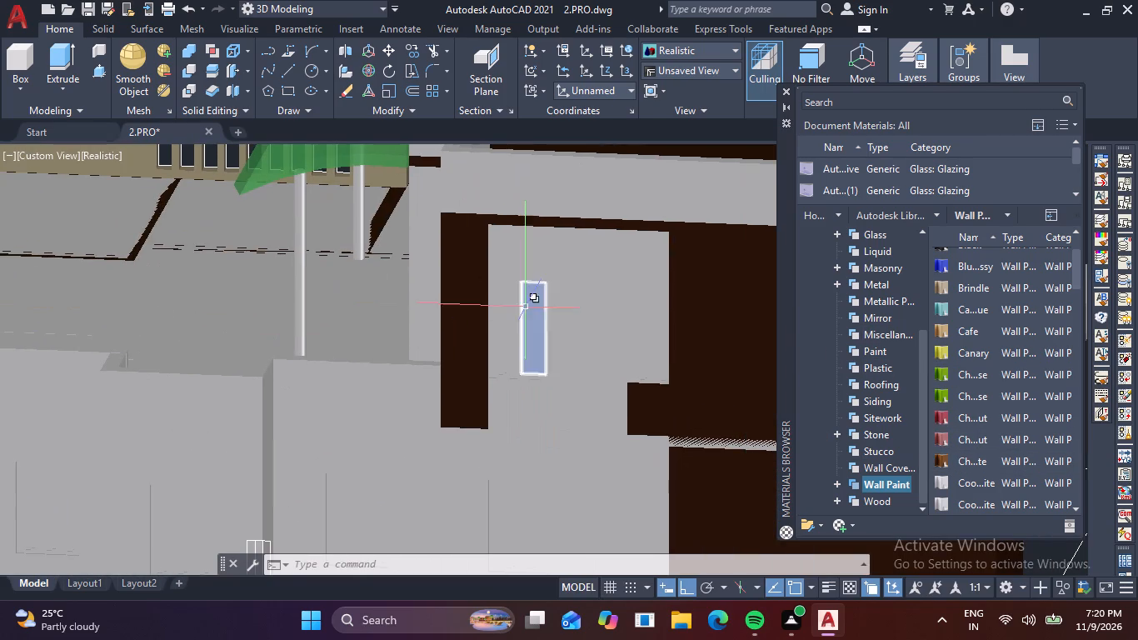
drag(956, 456, 616, 254)
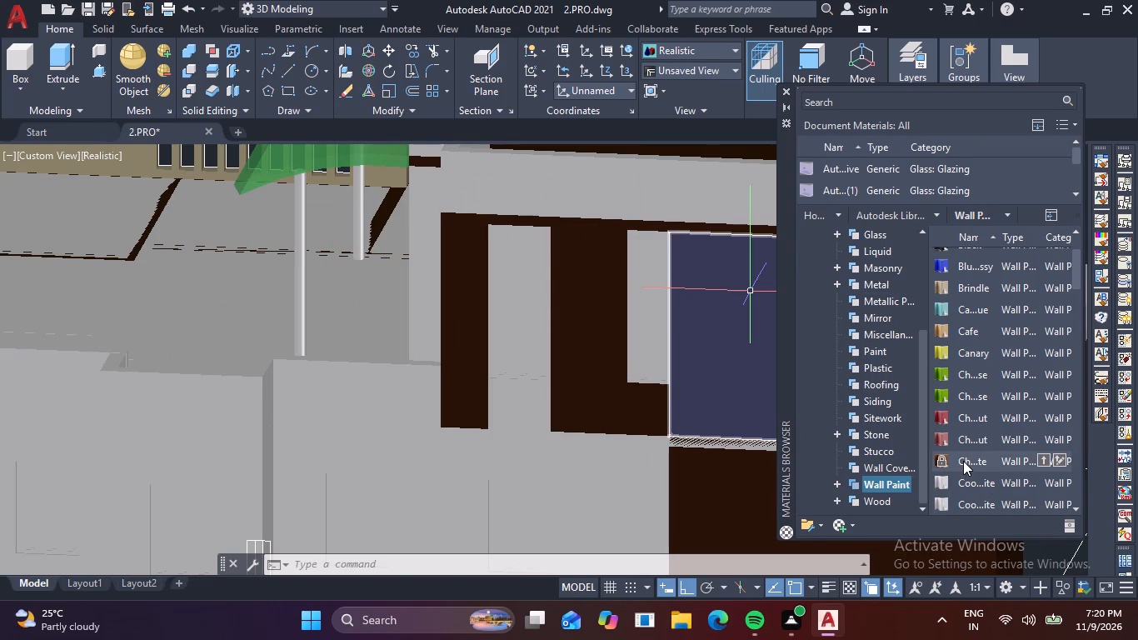
drag(963, 461, 652, 242)
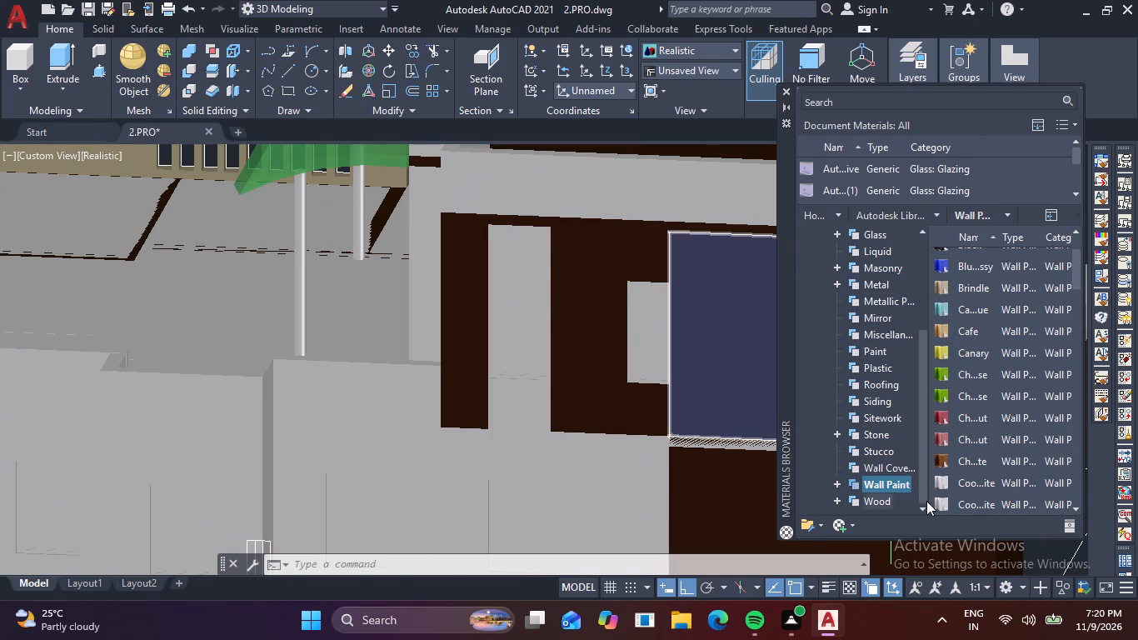
drag(955, 458, 536, 247)
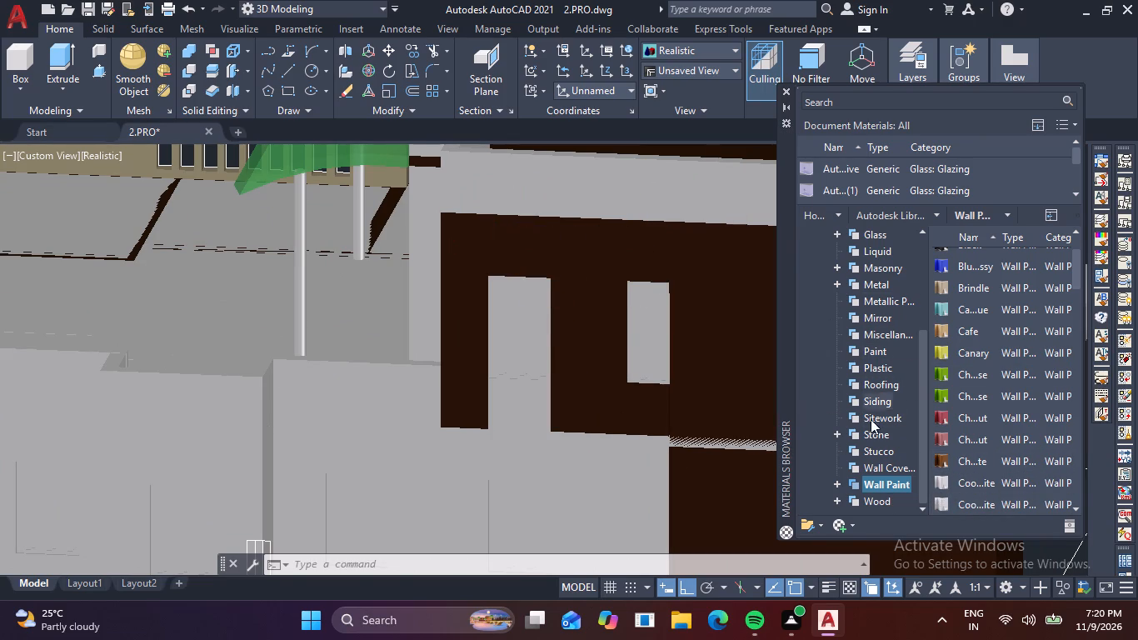
drag(950, 457, 522, 436)
scroll(696, 475, down, 1)
scroll(538, 472, up, 2)
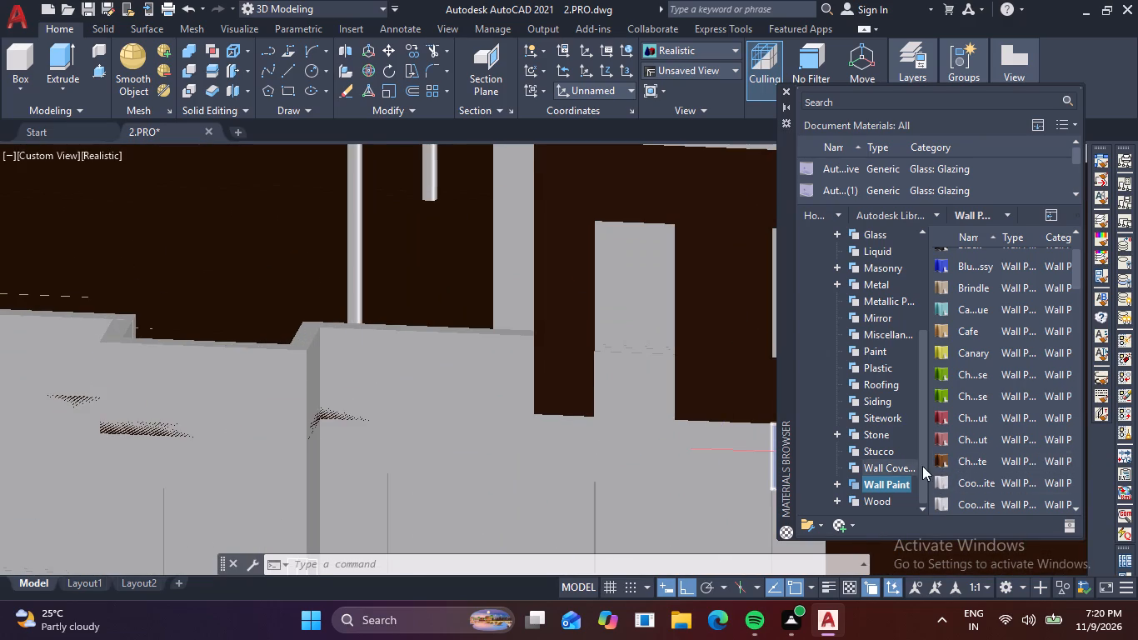
drag(941, 457, 626, 384)
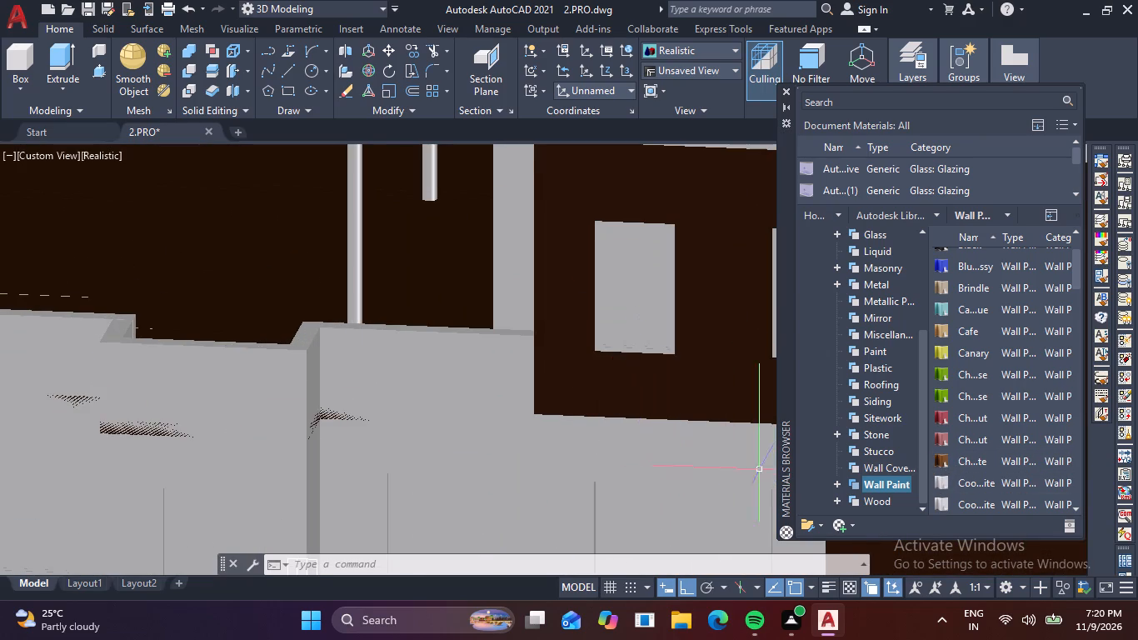
Apply the Chocolate wall paint to the upper-floor return wall facing the terrace beside the canopy posts.
scroll(759, 471, down, 1)
middle_drag(741, 472, 724, 402)
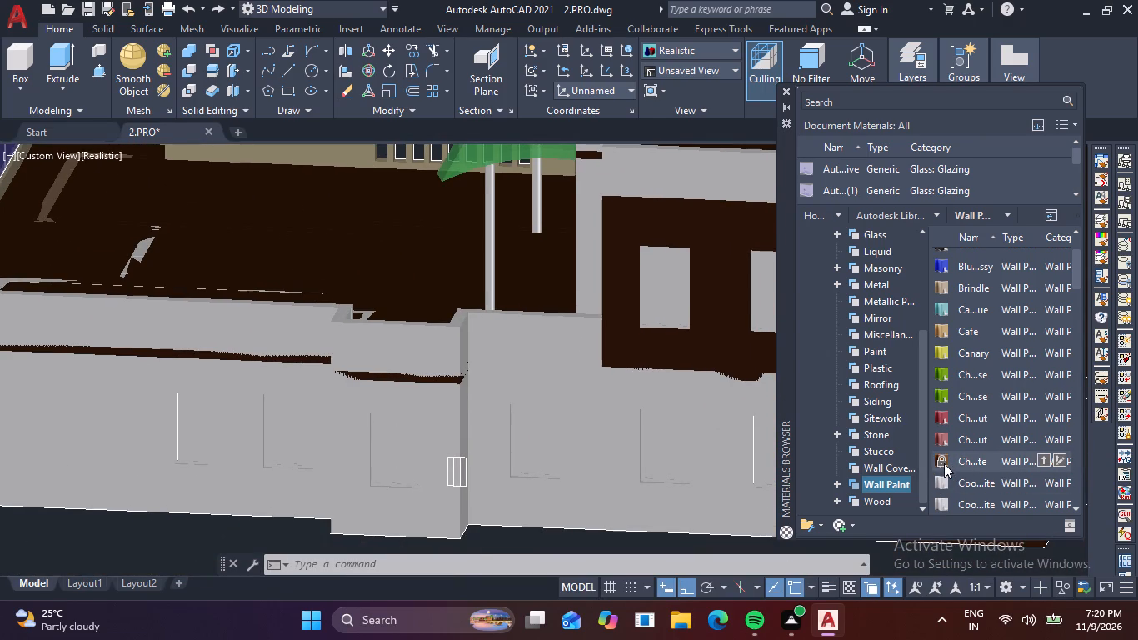
drag(944, 463, 586, 277)
Apply the Chocolate wall paint below and between the two ground-floor side windows beneath the upper-floor pair.
scroll(646, 315, down, 1)
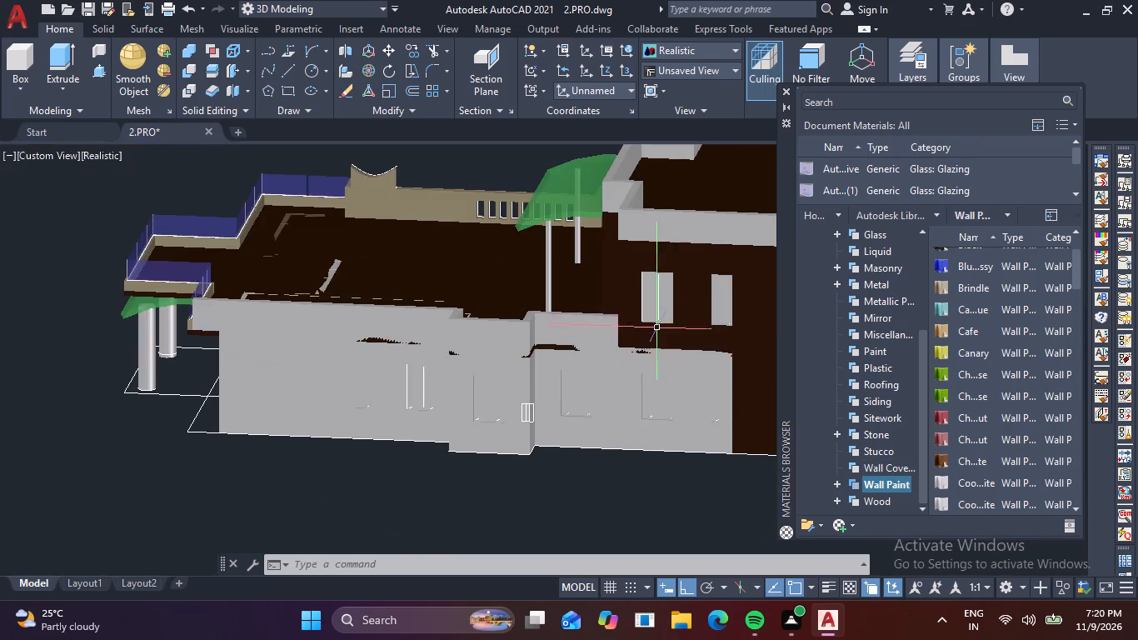
middle_drag(690, 353, 568, 279)
middle_drag(575, 310, 538, 496)
middle_drag(533, 463, 567, 300)
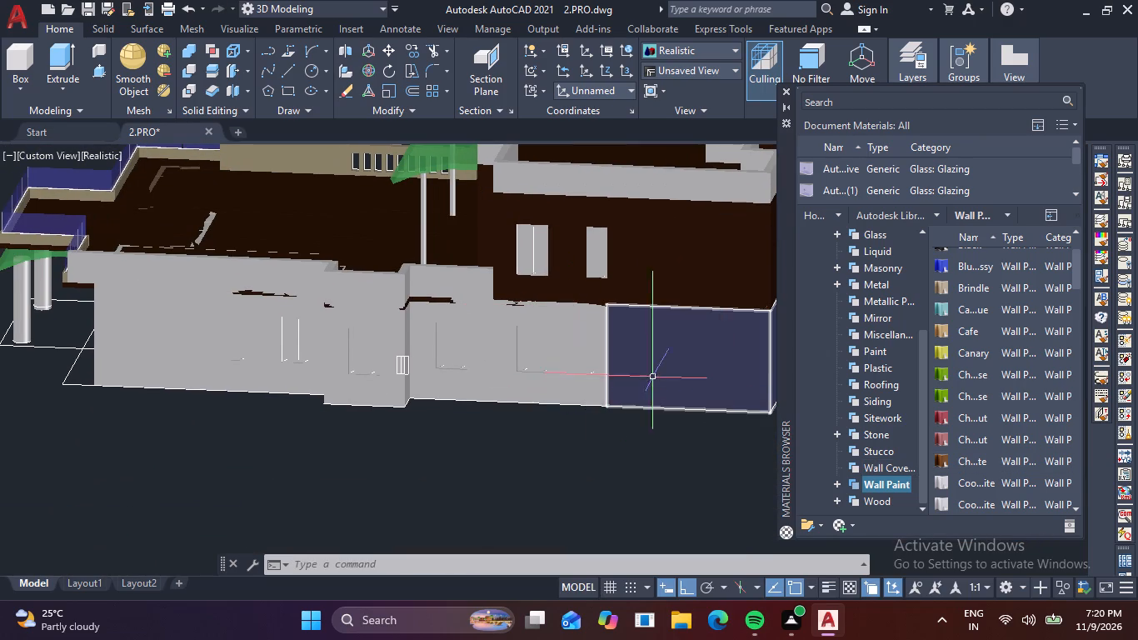
drag(946, 461, 539, 384)
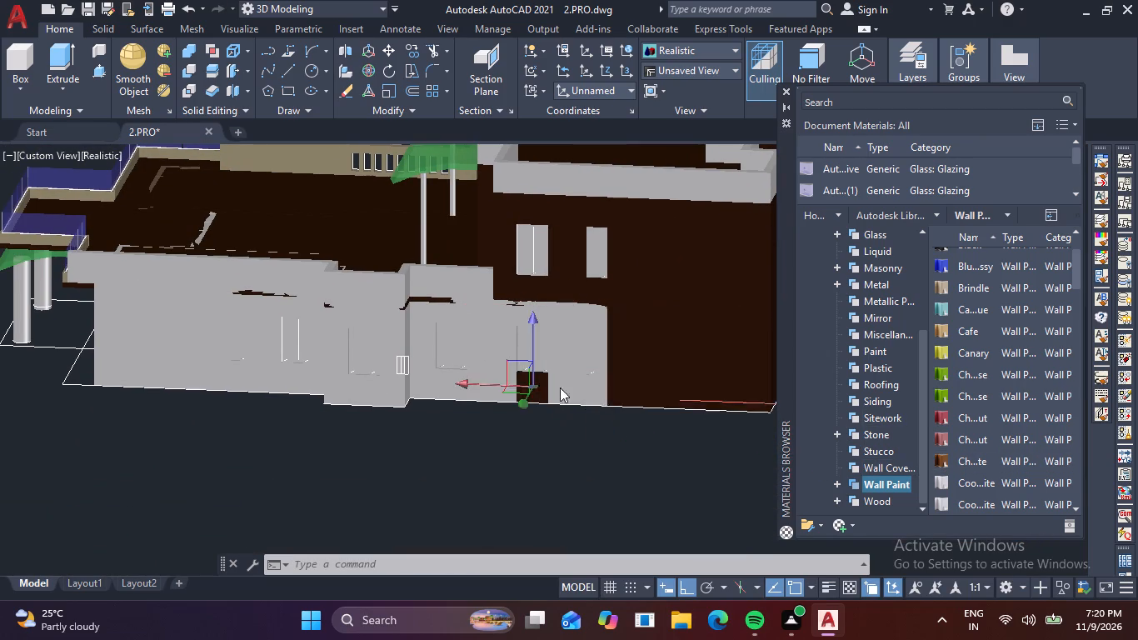
drag(941, 457, 551, 384)
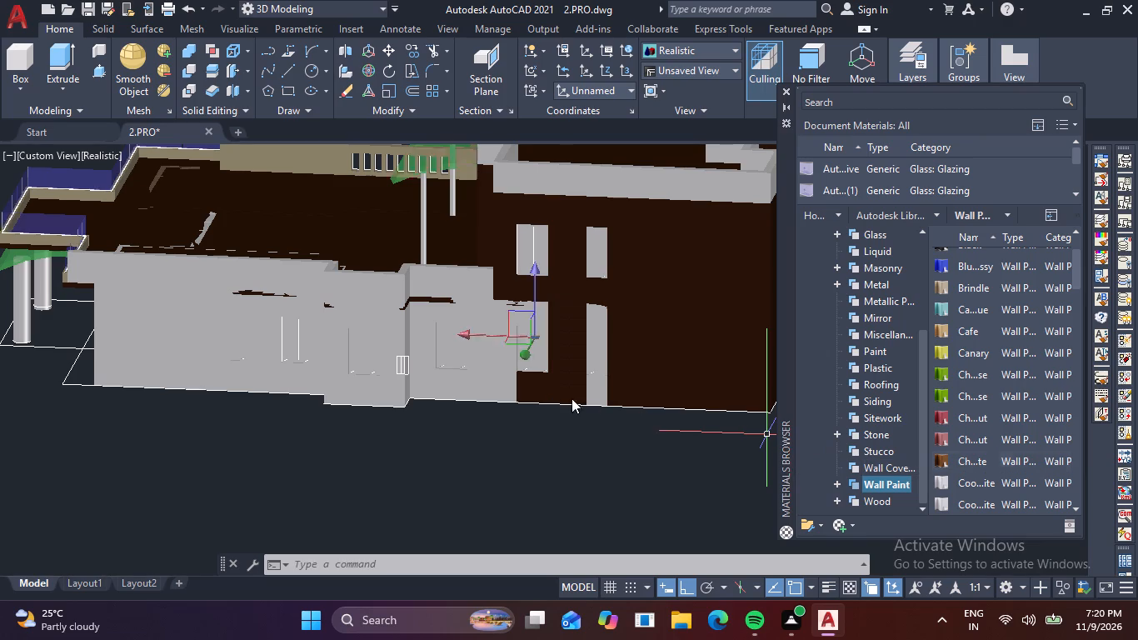
drag(938, 477, 609, 407)
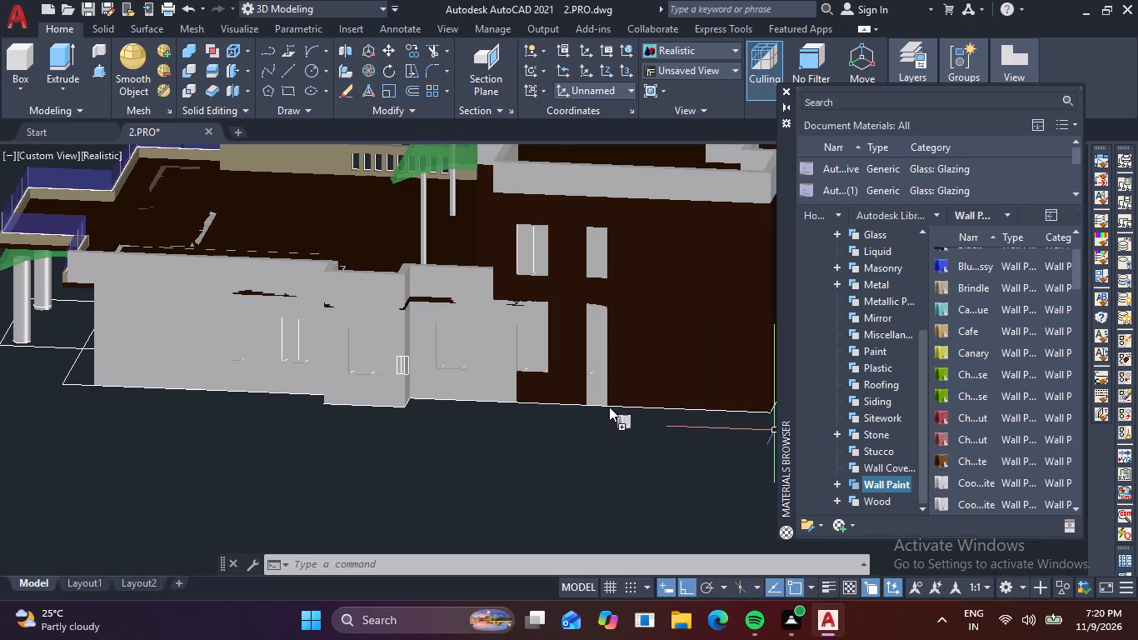
drag(609, 407, 603, 392)
drag(942, 458, 941, 458)
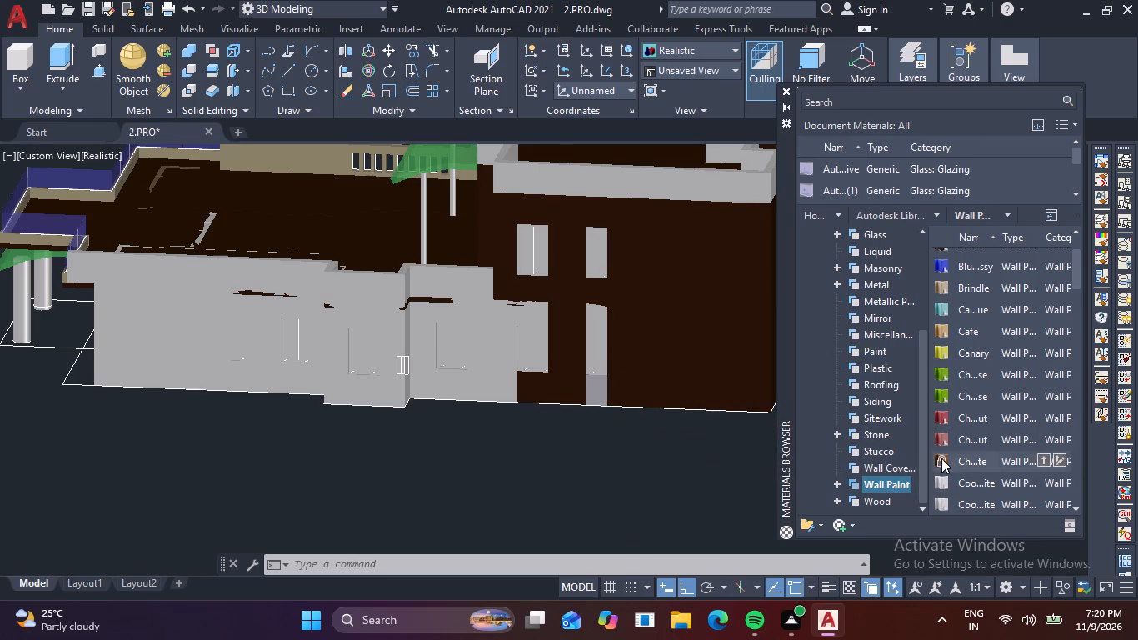
drag(941, 458, 591, 385)
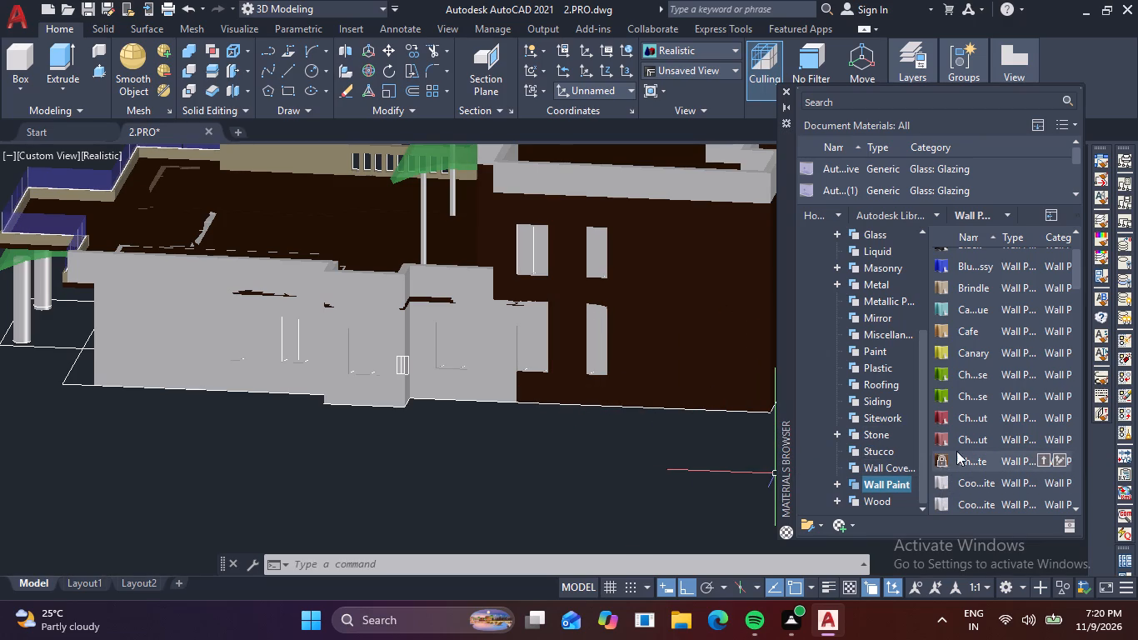
Apply the Chocolate wall paint to the slab edge and wall areas above the two ground-floor side windows.
drag(956, 451, 533, 307)
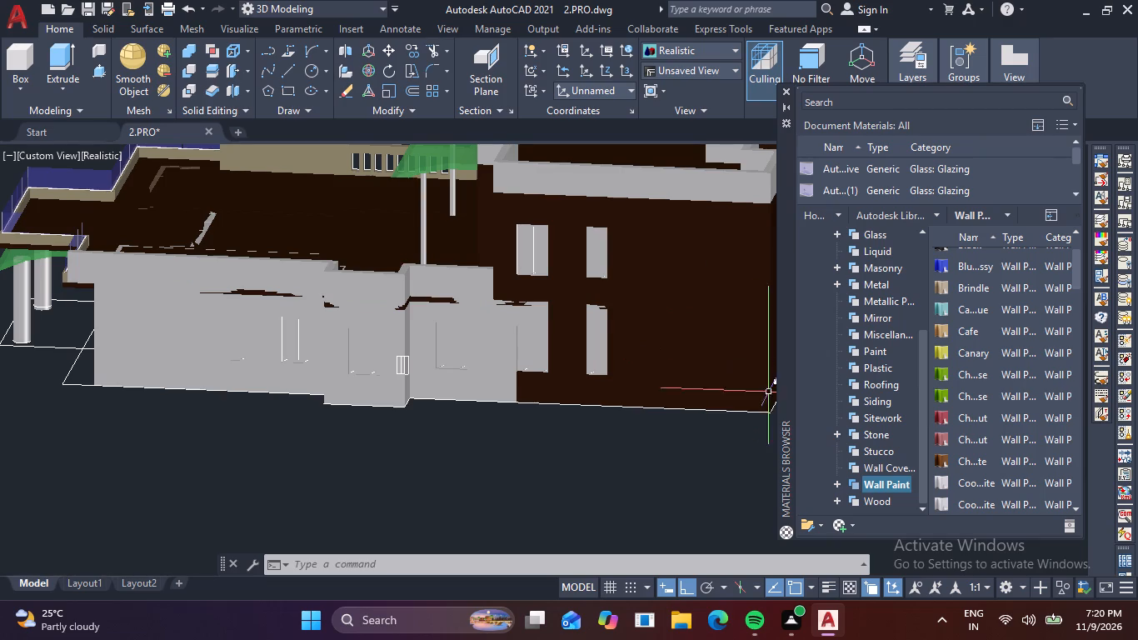
drag(945, 462, 524, 302)
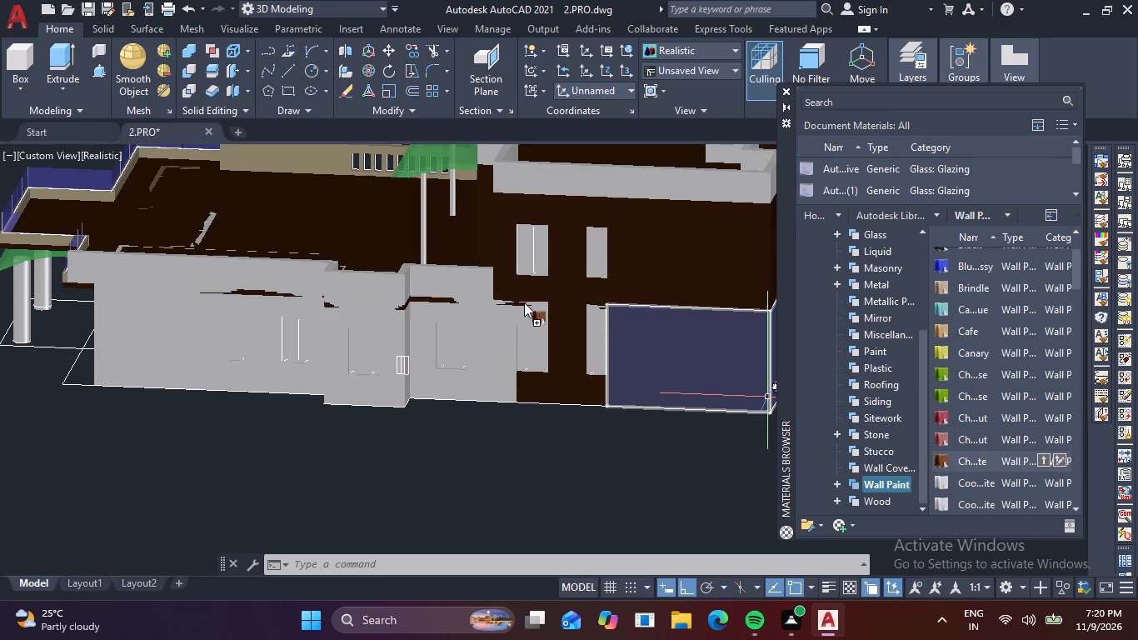
drag(524, 302, 537, 314)
scroll(610, 332, up, 2)
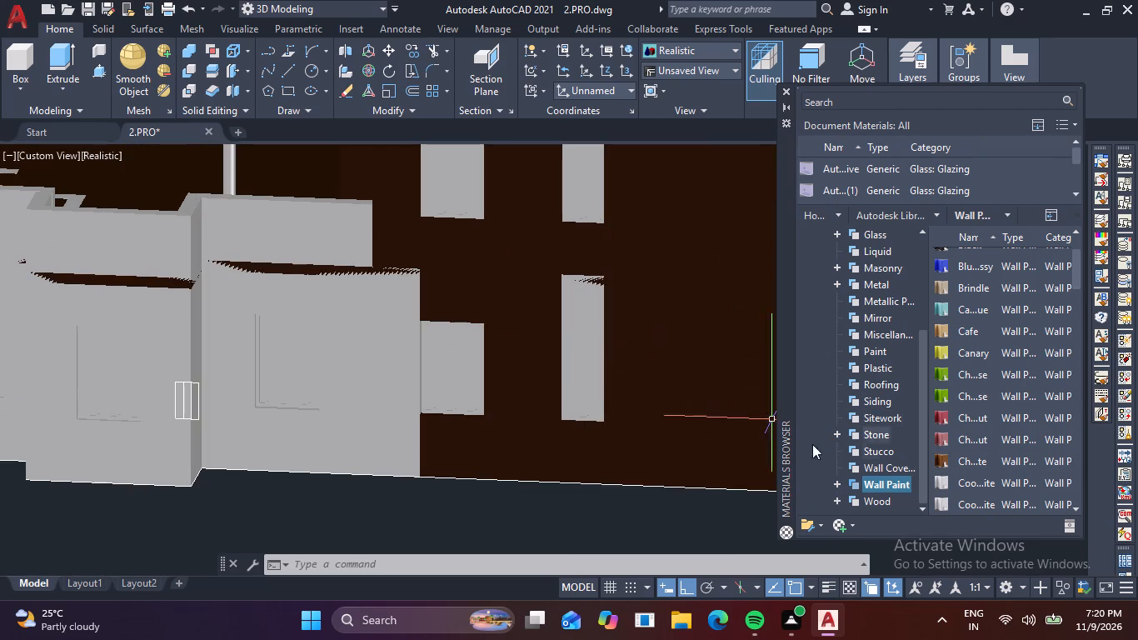
drag(943, 456, 580, 300)
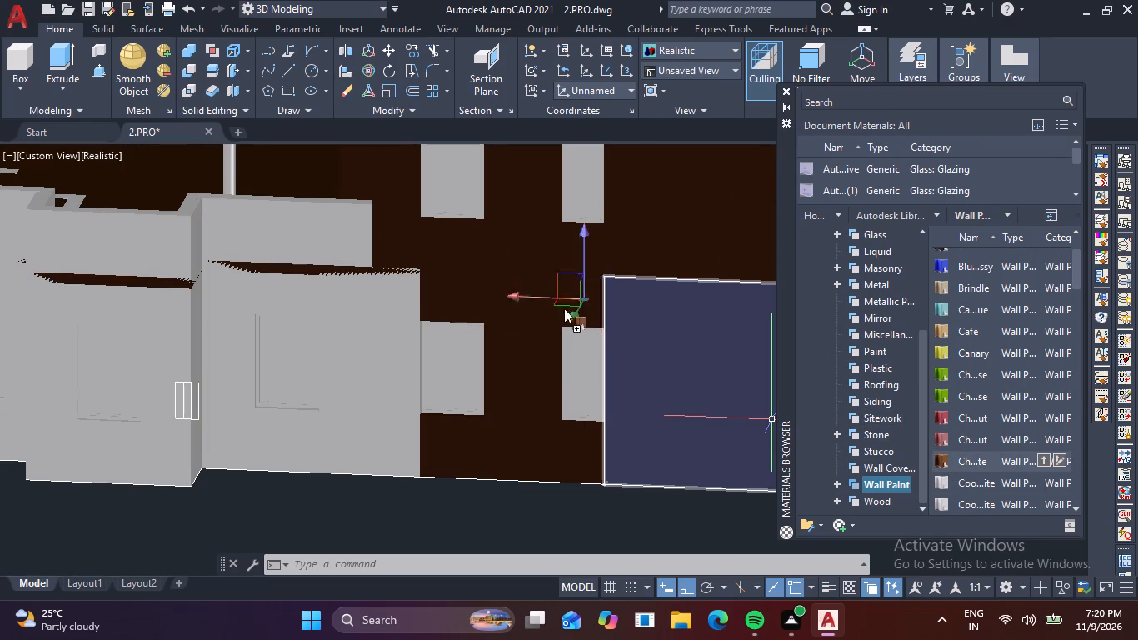
Apply the Chocolate wall paint below and beside the next ground-floor side window, to the parapet above it and to the adjoining projecting corner.
scroll(443, 394, down, 1)
middle_drag(421, 406, 656, 402)
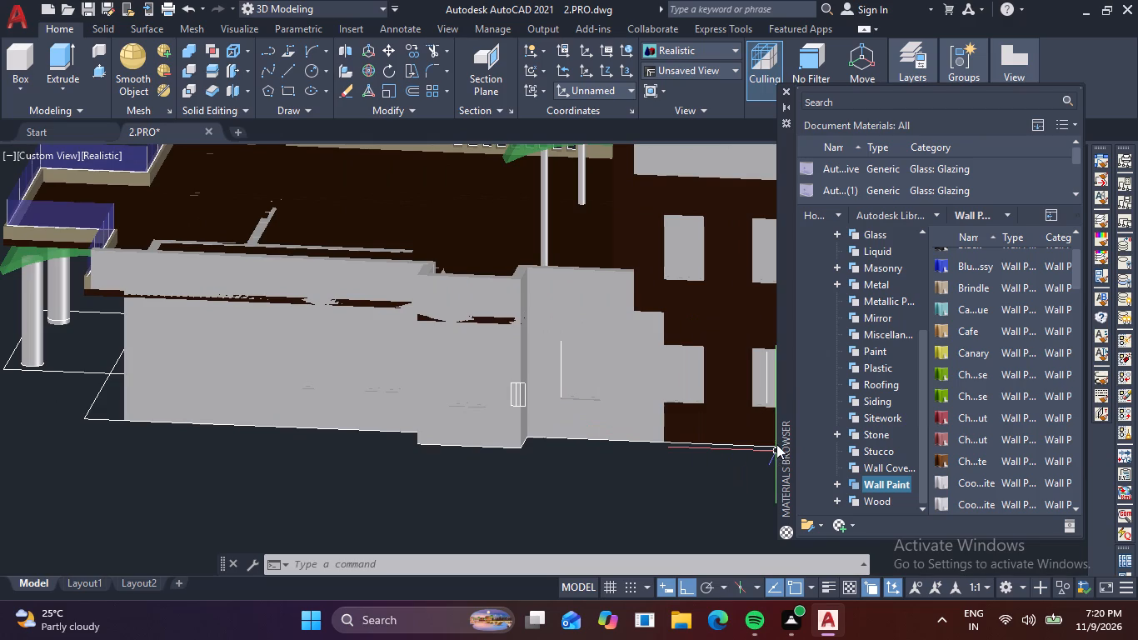
drag(946, 462, 568, 447)
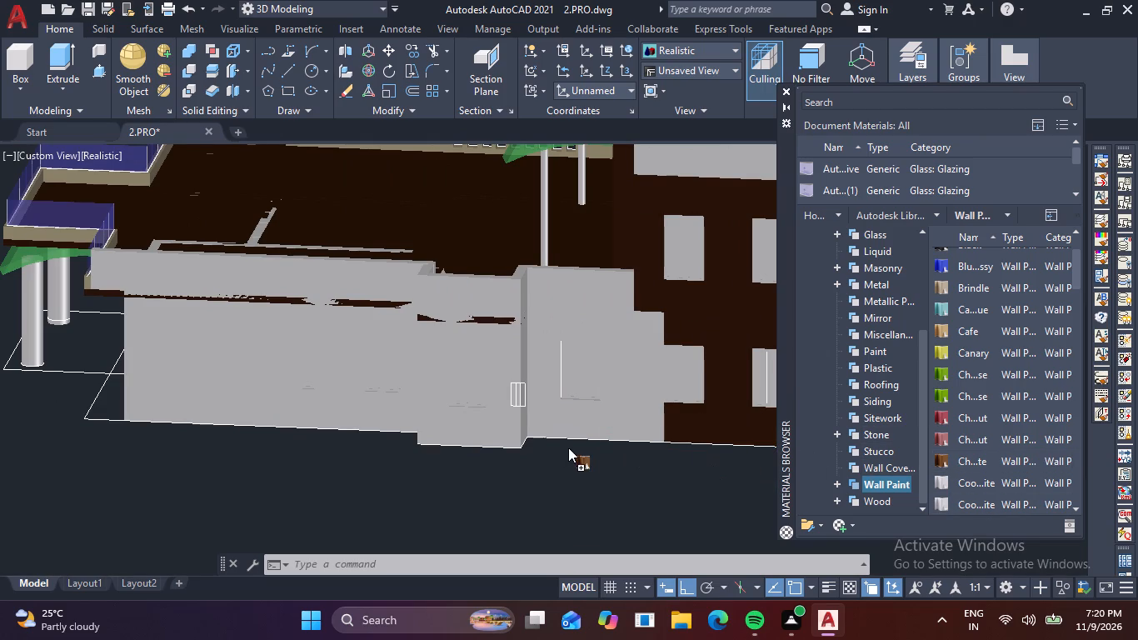
drag(568, 447, 591, 423)
drag(950, 457, 654, 432)
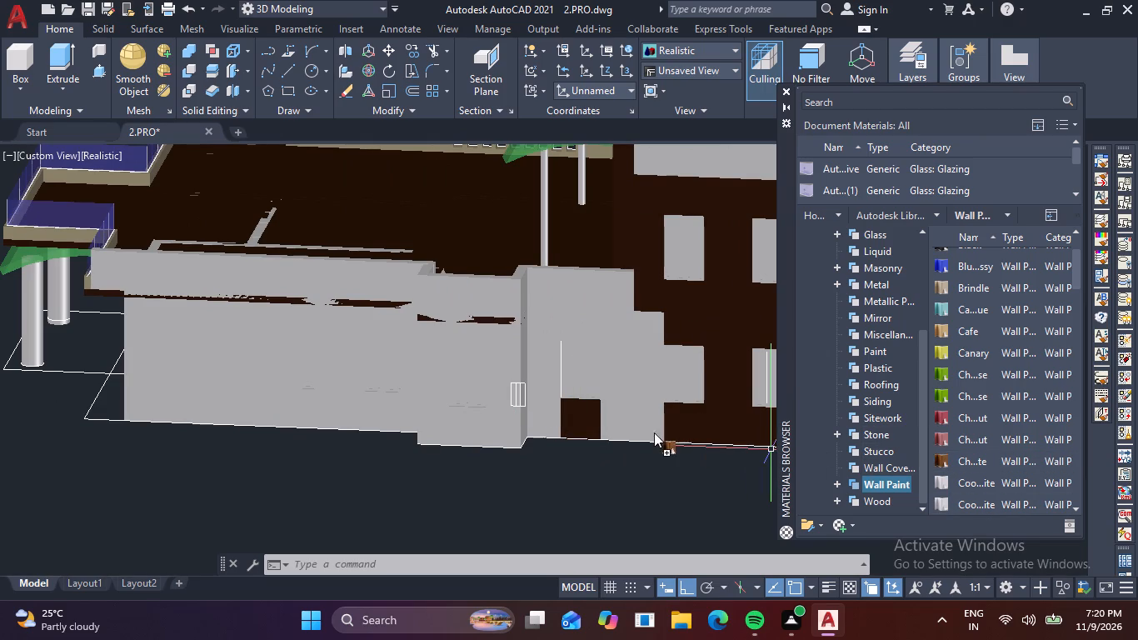
drag(654, 432, 635, 426)
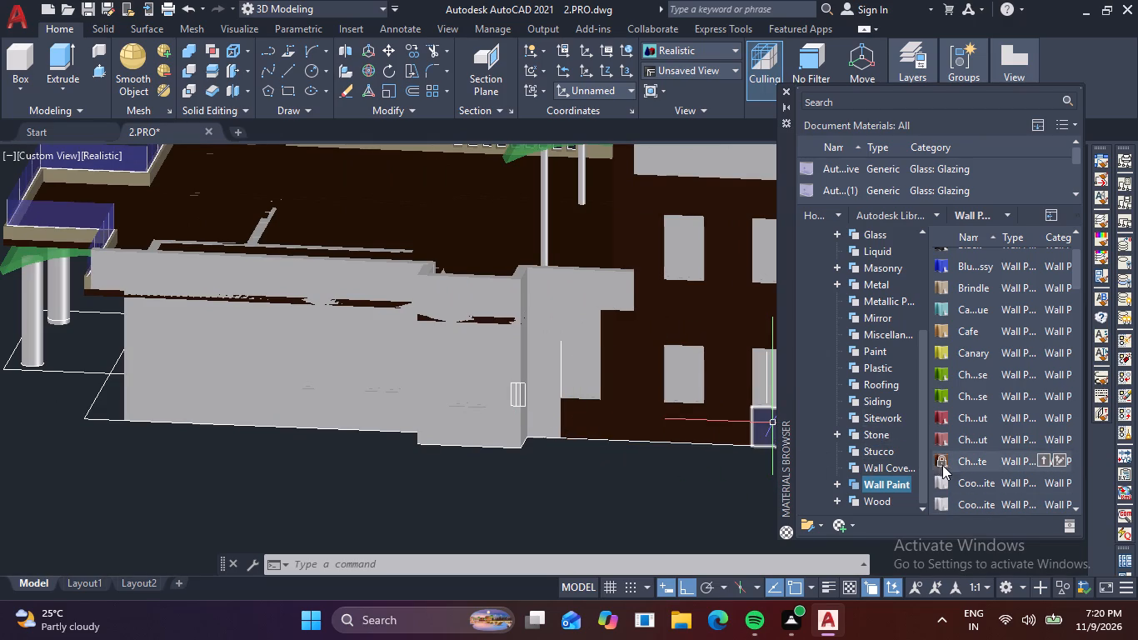
drag(942, 465, 561, 299)
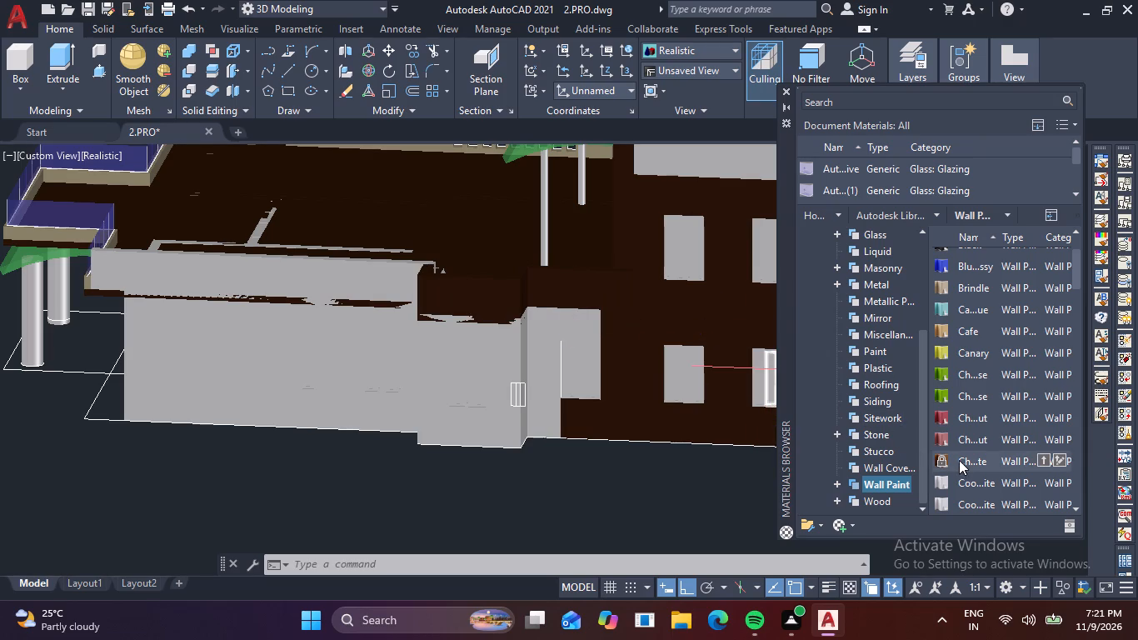
drag(955, 460, 501, 333)
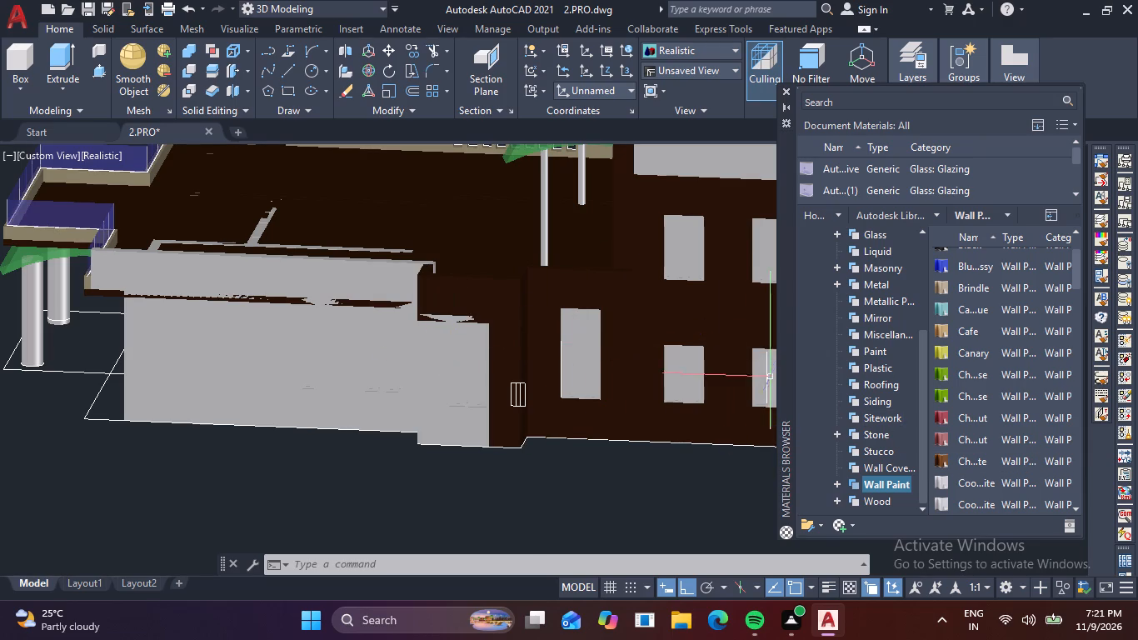
Apply the Chocolate wall paint above the ground-floor window beside the projecting bay, and below and beside the bay's own window.
scroll(583, 399, up, 5)
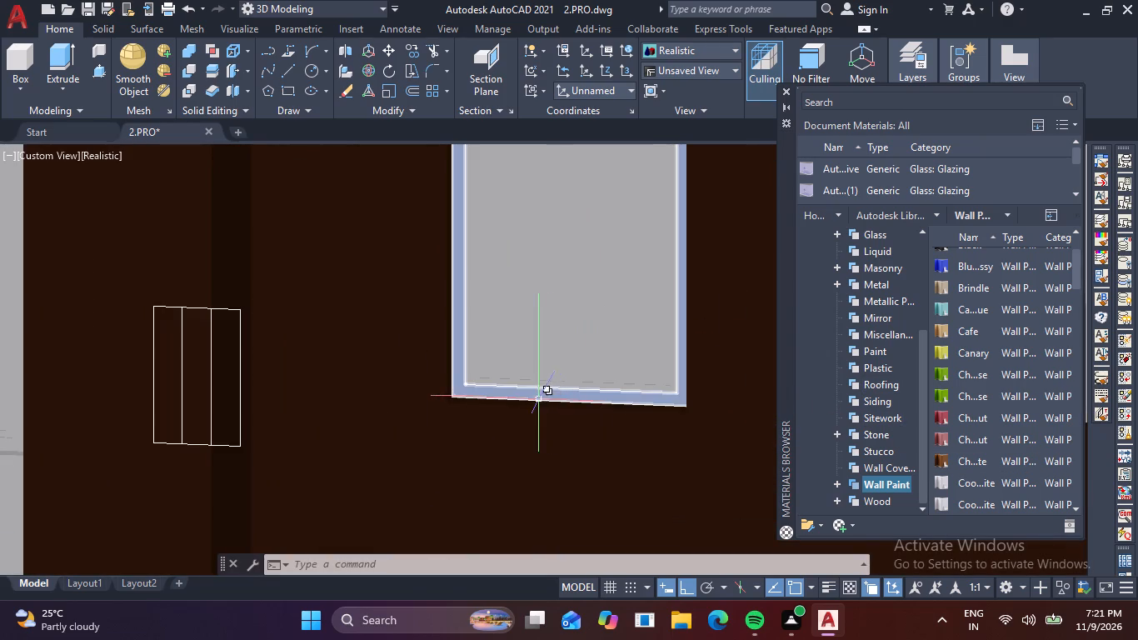
scroll(447, 409, down, 1)
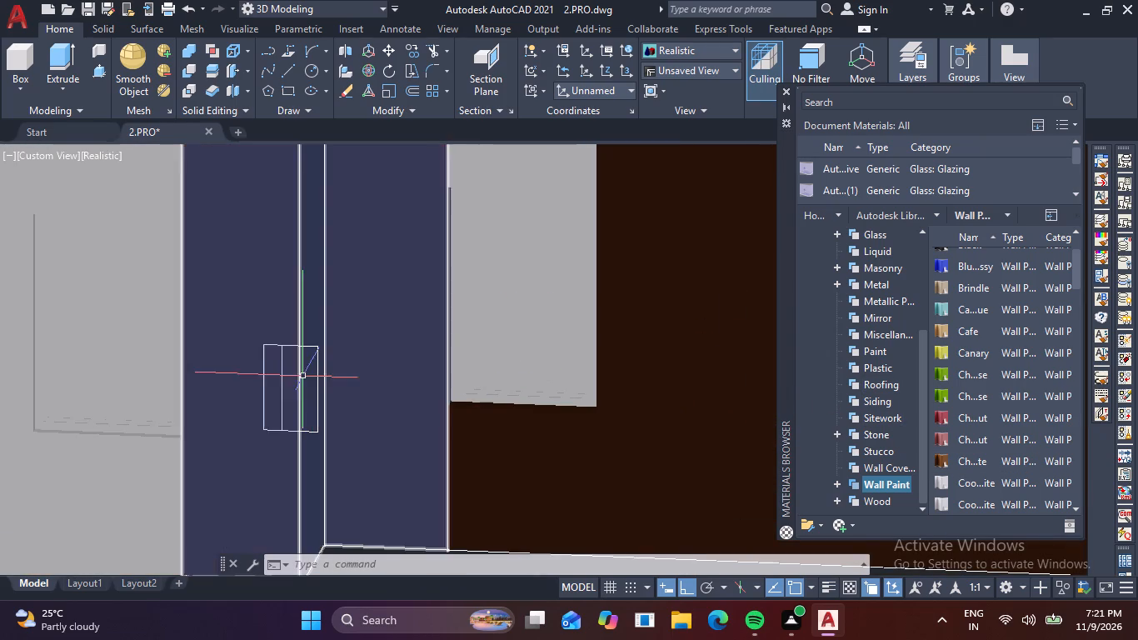
scroll(634, 395, down, 2)
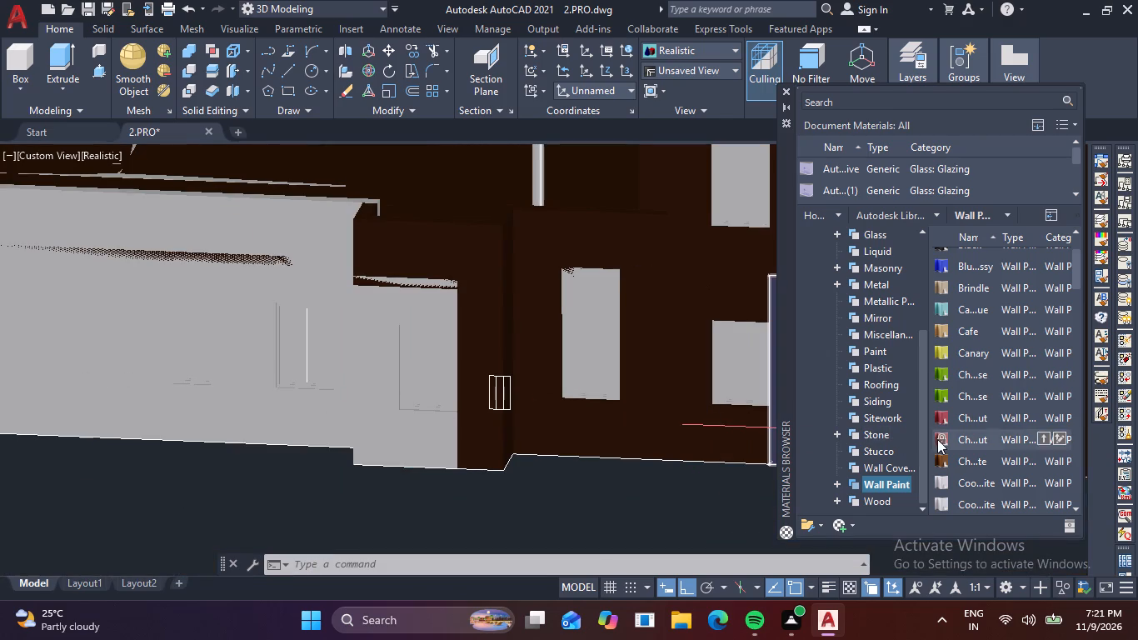
drag(941, 461, 581, 289)
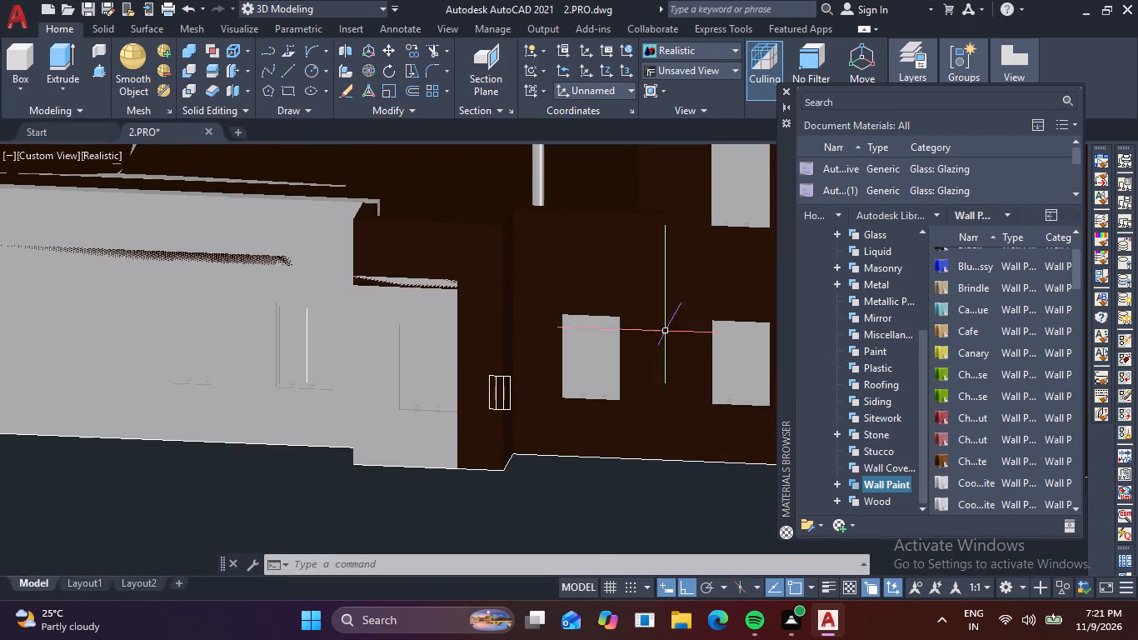
drag(937, 462, 527, 442)
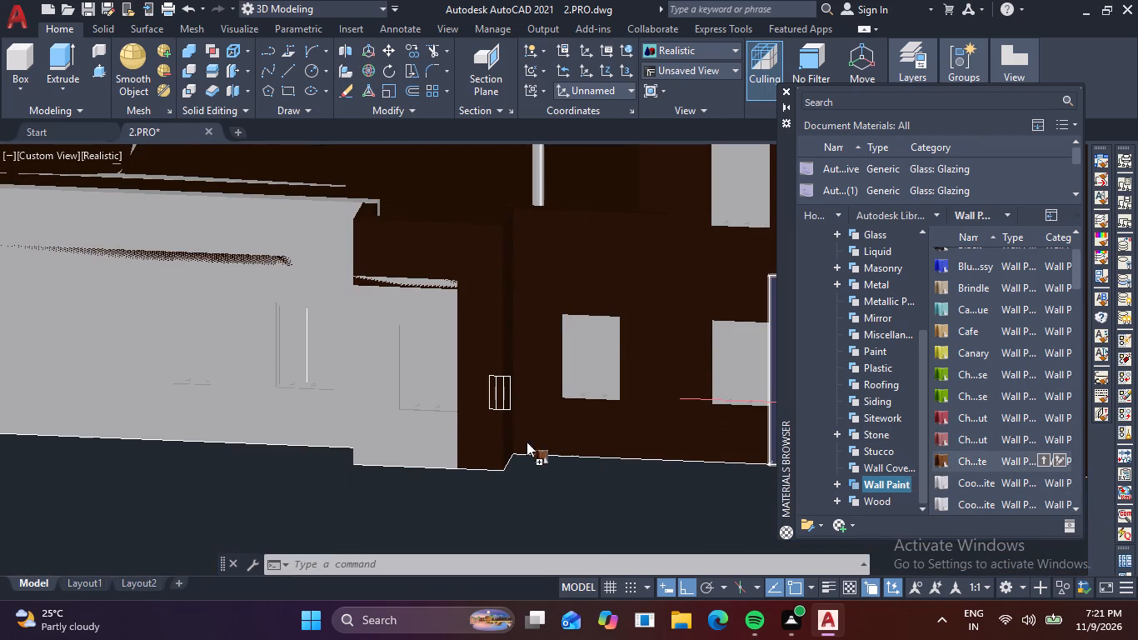
drag(527, 442, 421, 433)
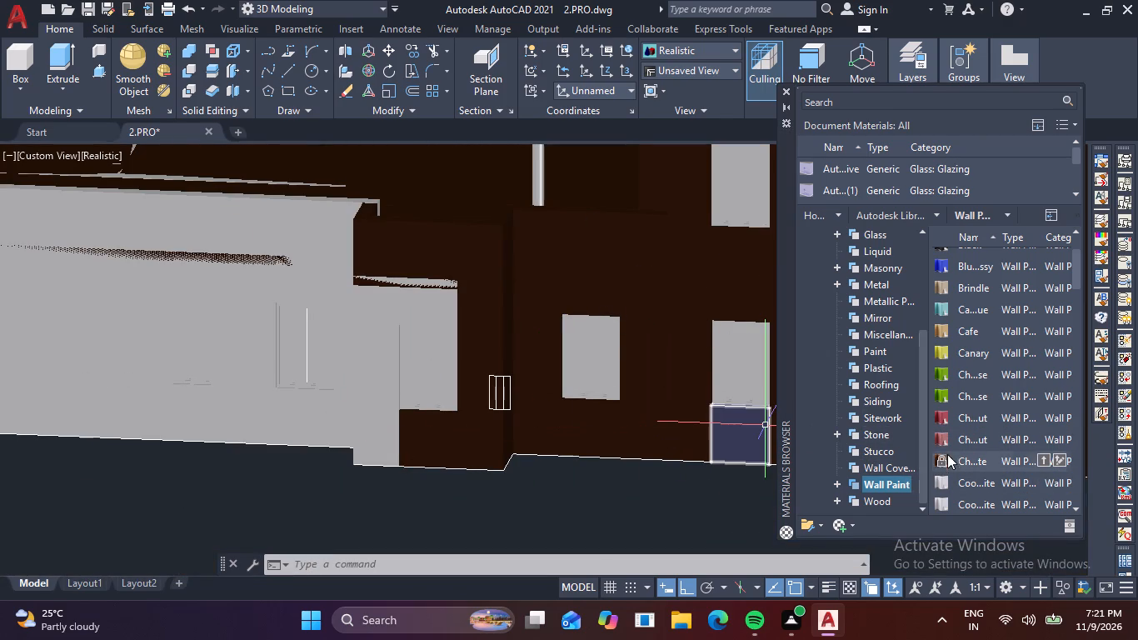
drag(946, 457, 389, 440)
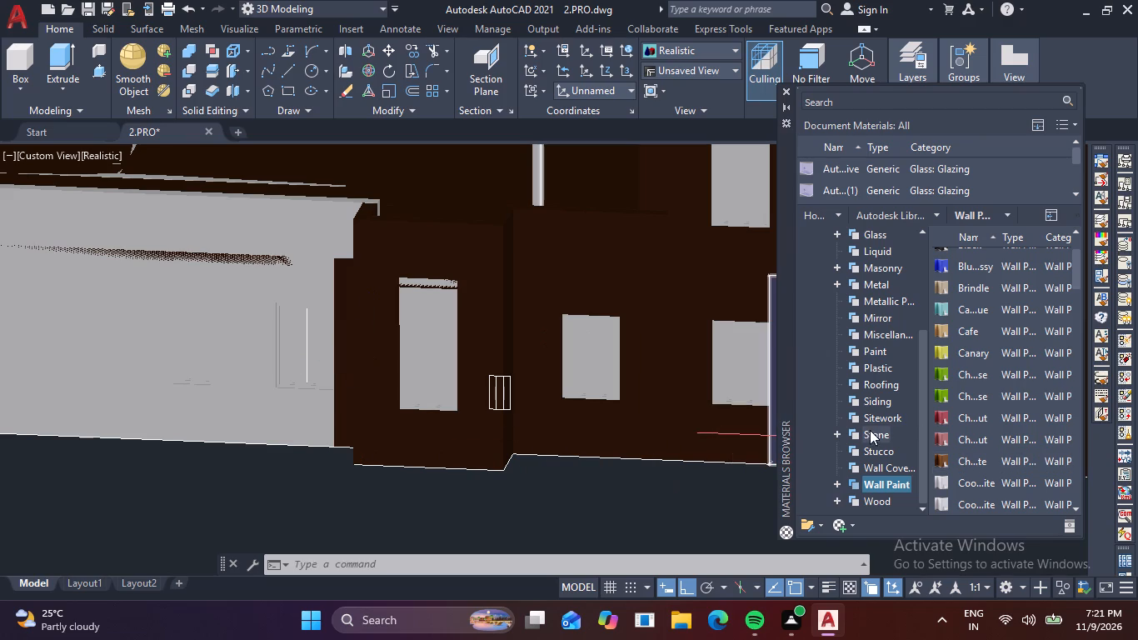
Apply the Chocolate wall paint beside, above and below the window in the recessed wall past the projecting bay, including its inner frame.
drag(945, 455, 258, 287)
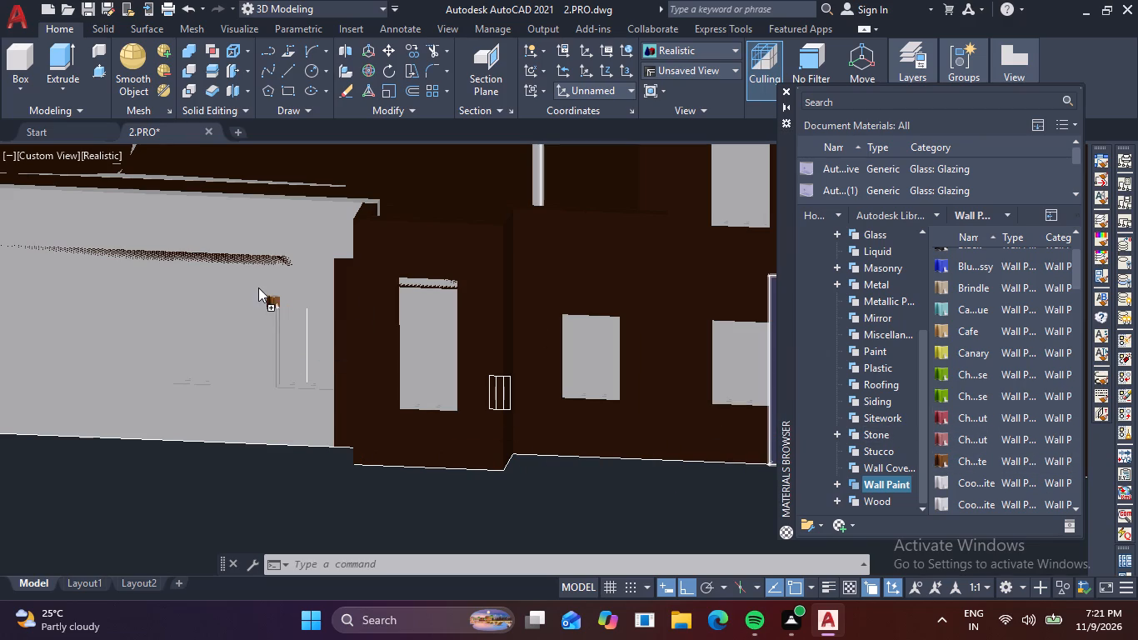
drag(258, 287, 237, 297)
scroll(237, 322, down, 1)
middle_drag(270, 342, 326, 344)
middle_drag(169, 337, 249, 335)
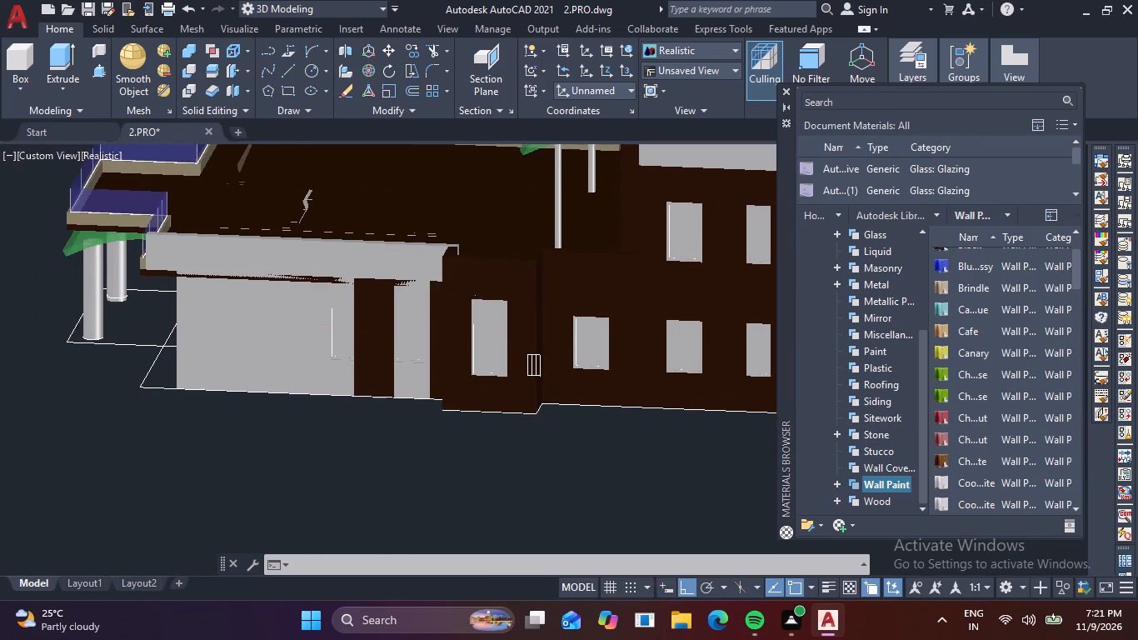
scroll(315, 322, up, 2)
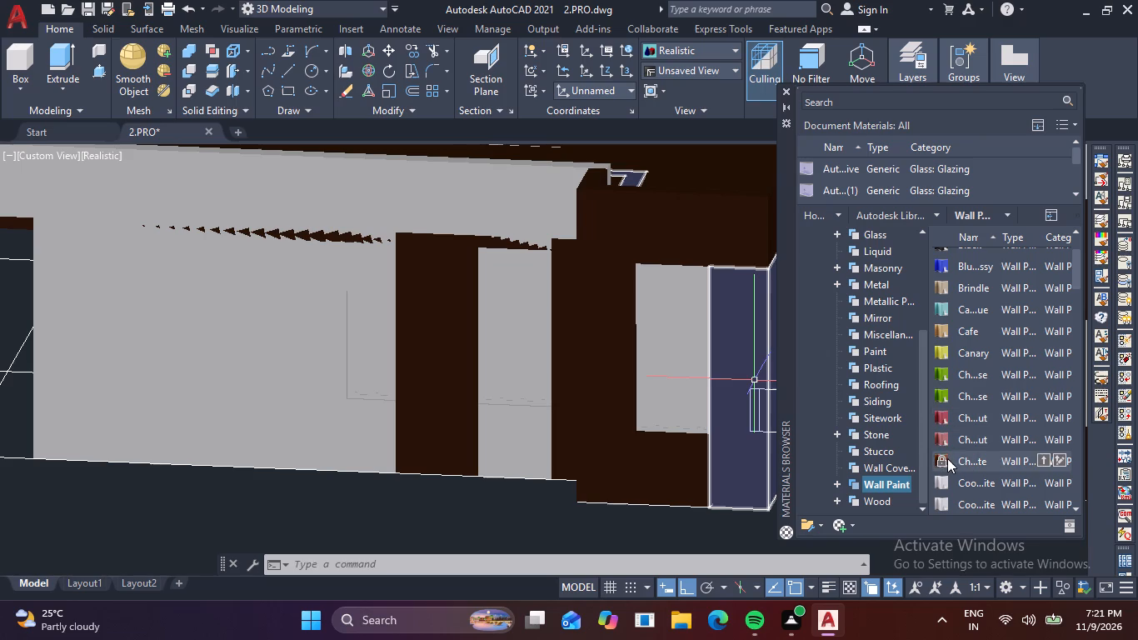
drag(947, 458, 516, 265)
drag(910, 440, 911, 446)
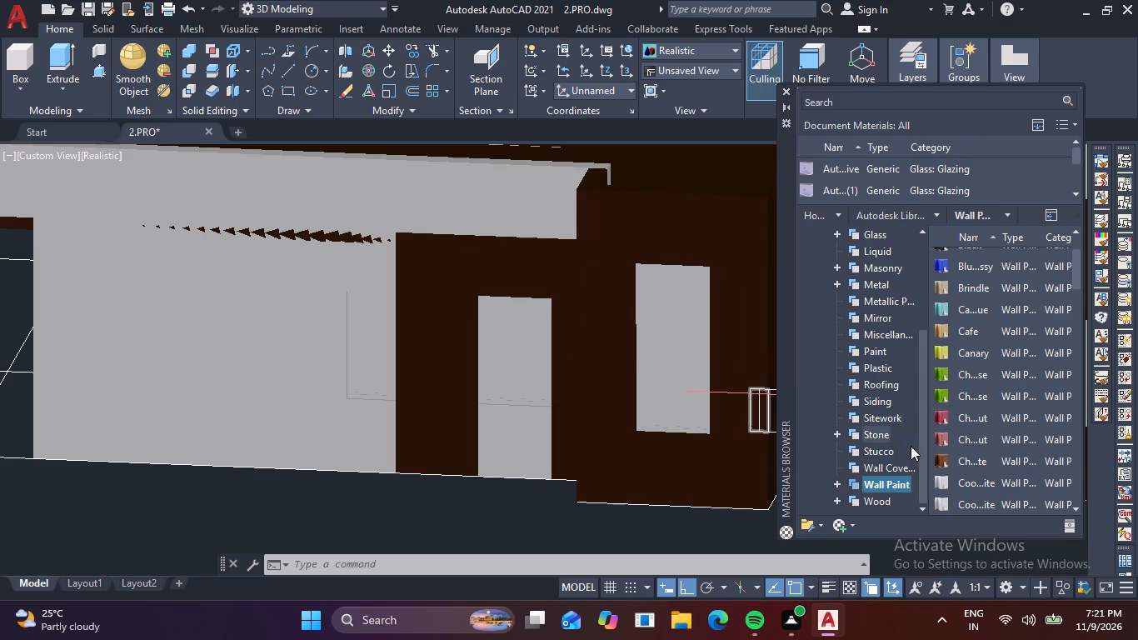
drag(911, 446, 916, 463)
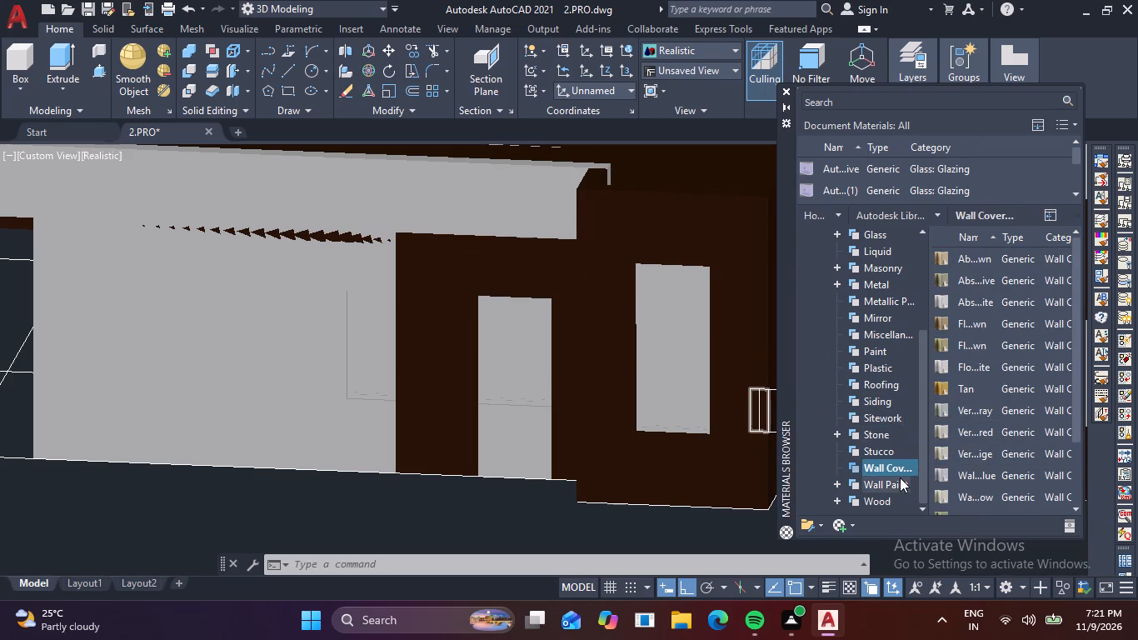
click(897, 481)
scroll(965, 419, down, 2)
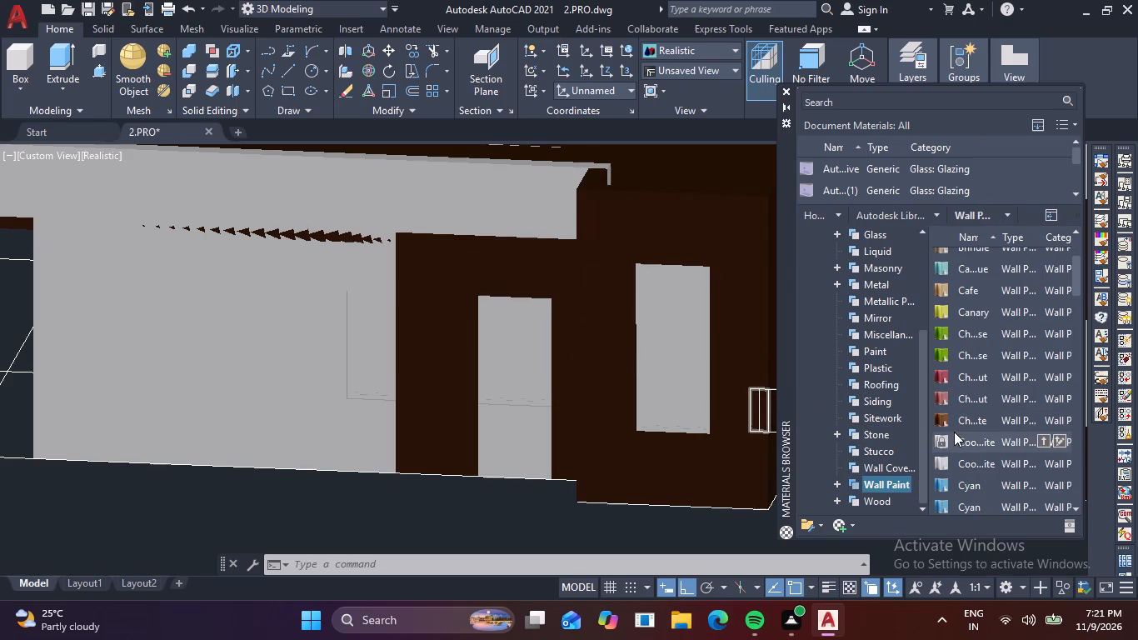
drag(933, 413, 517, 320)
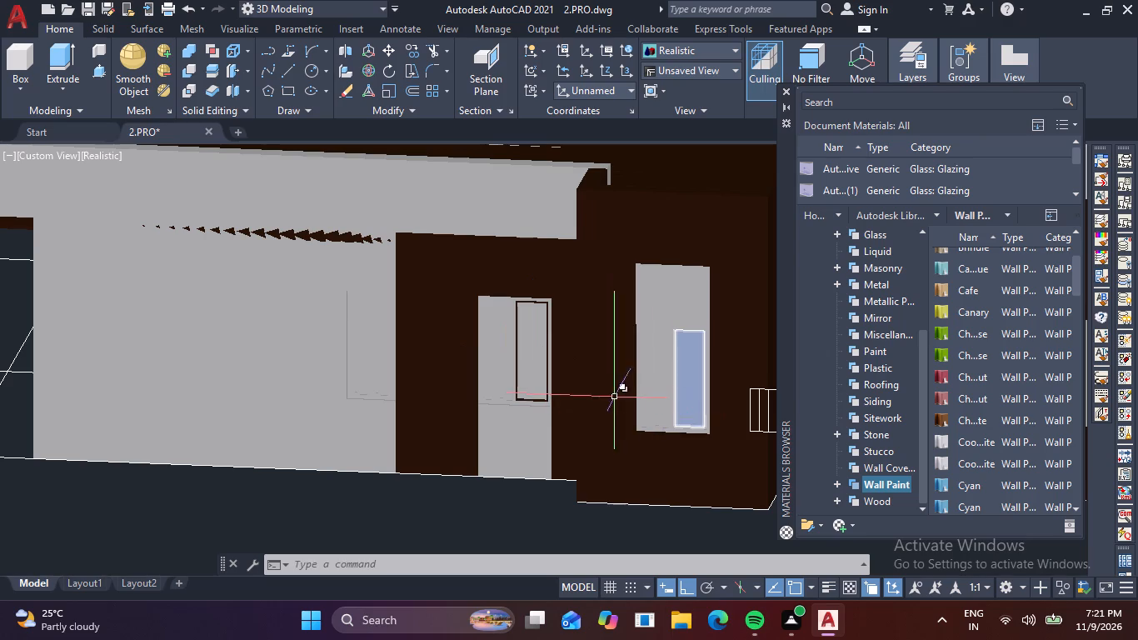
drag(942, 422, 941, 422)
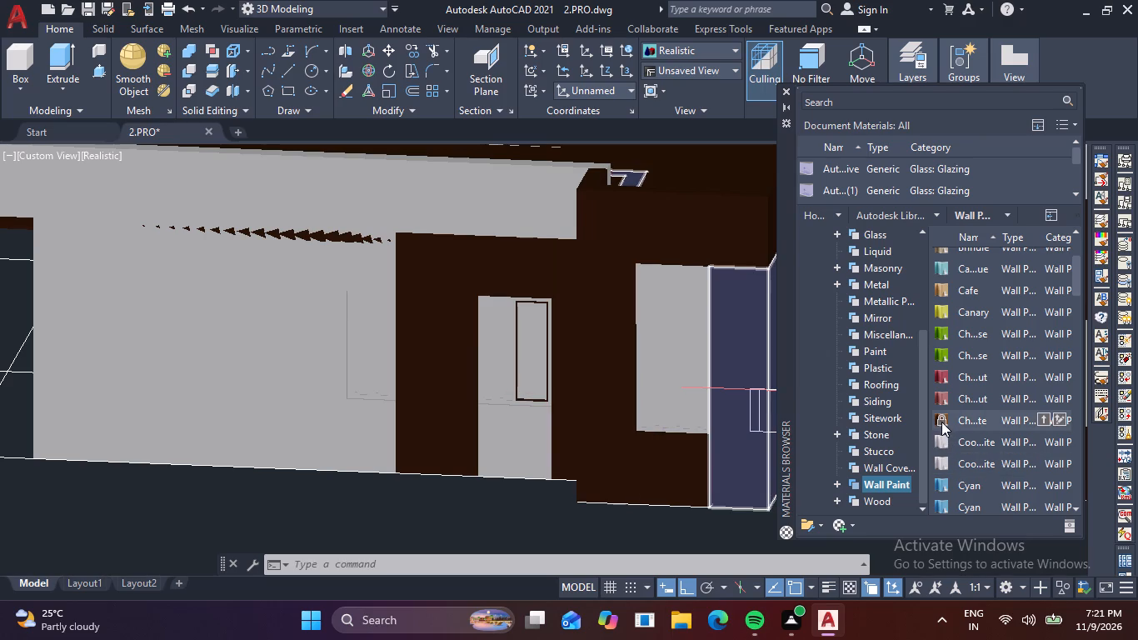
drag(941, 422, 527, 444)
Apply the Chocolate wall paint to the wall area above the projecting bay's ground-floor window.
middle_drag(417, 422, 584, 438)
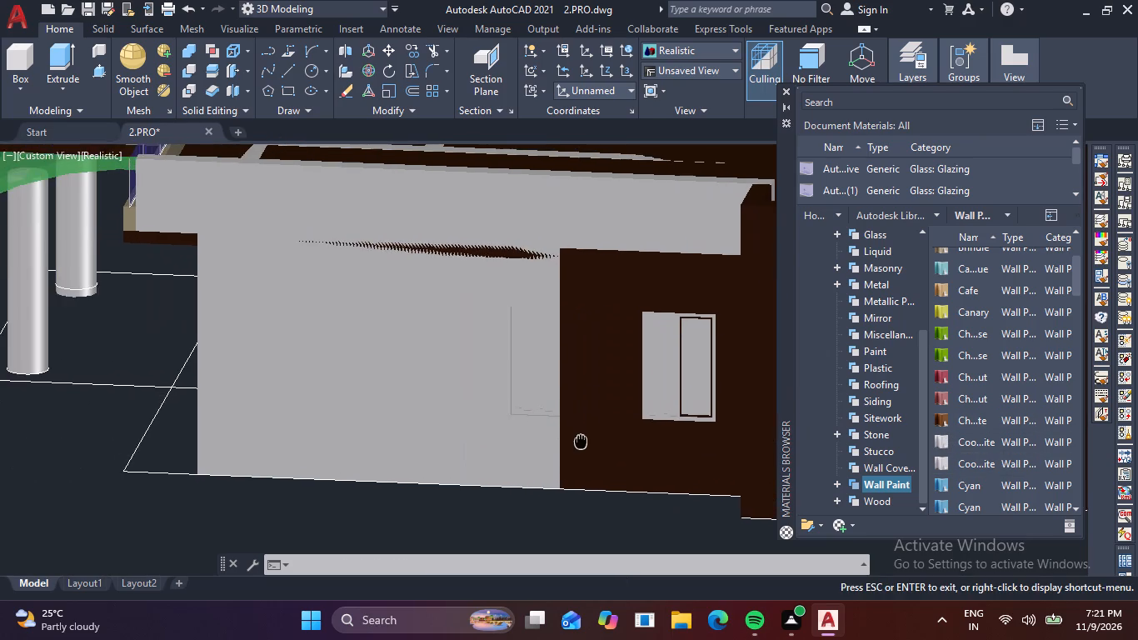
middle_drag(584, 438, 266, 443)
scroll(601, 349, up, 2)
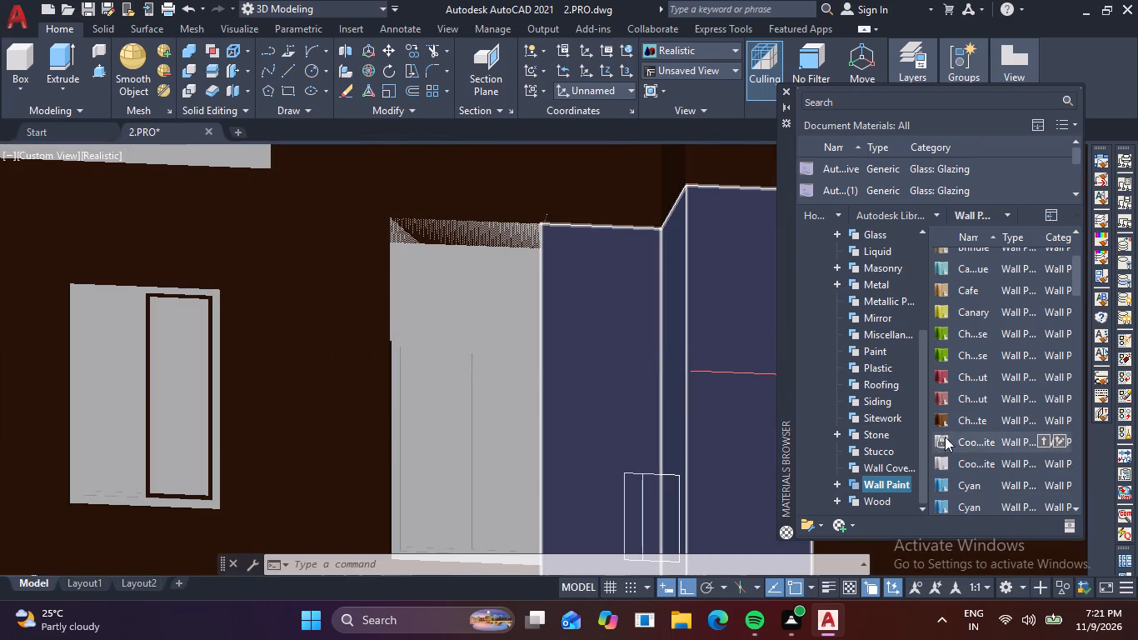
drag(945, 422, 470, 297)
Apply the Chocolate wall paint to the blank end section of the ground-floor side wall and below and above the adjoining window.
scroll(467, 325, down, 2)
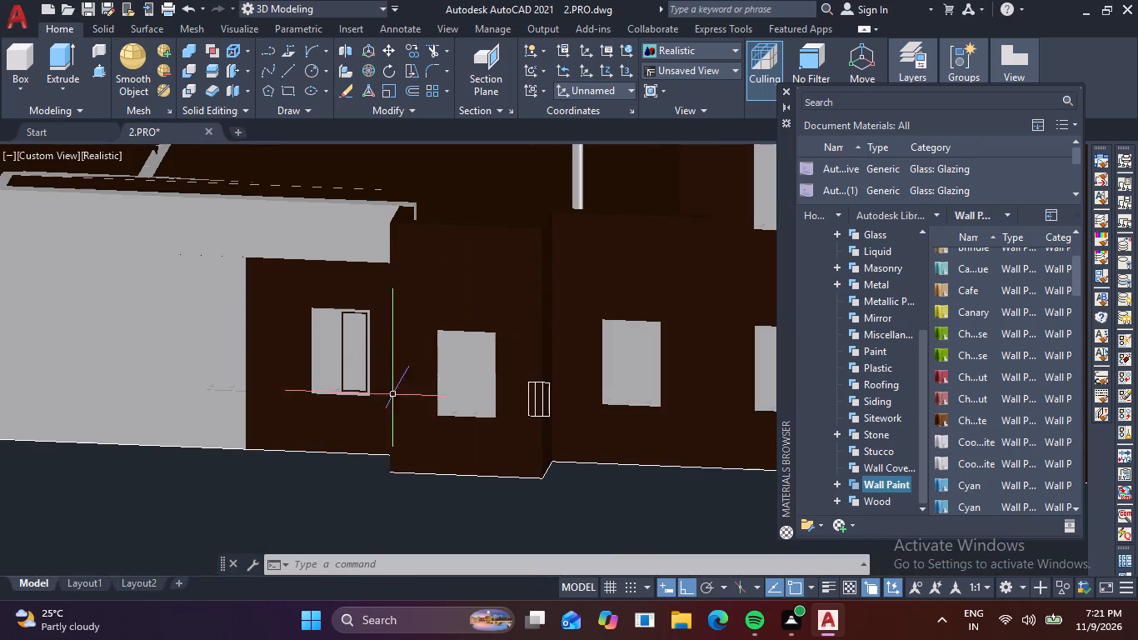
middle_drag(247, 400, 443, 393)
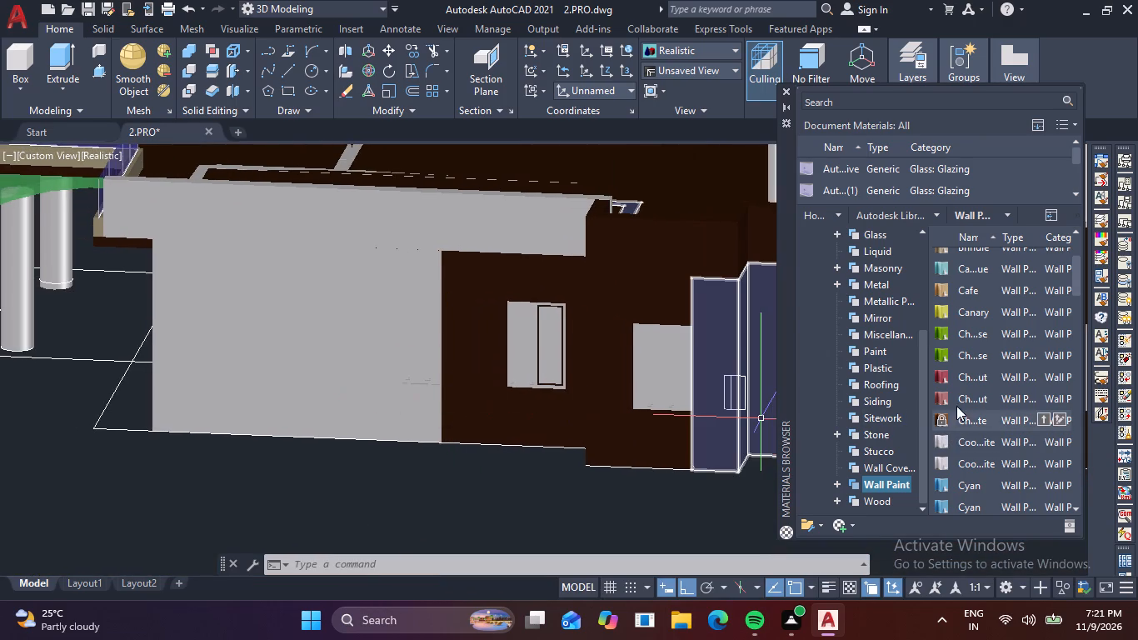
drag(941, 417, 371, 410)
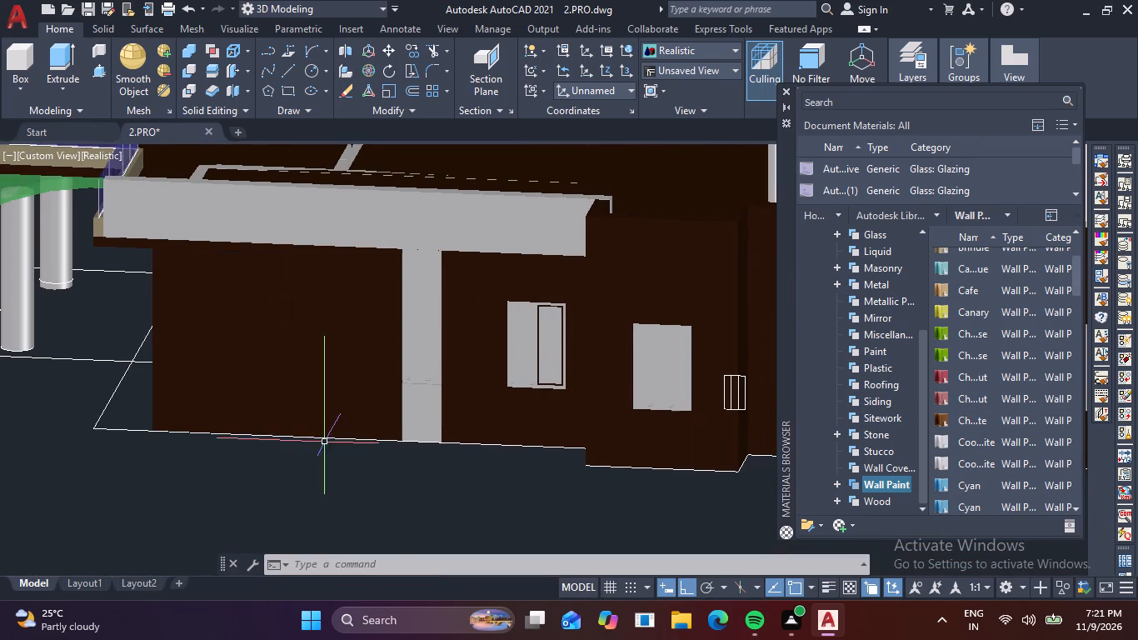
drag(940, 418, 930, 419)
drag(911, 424, 436, 418)
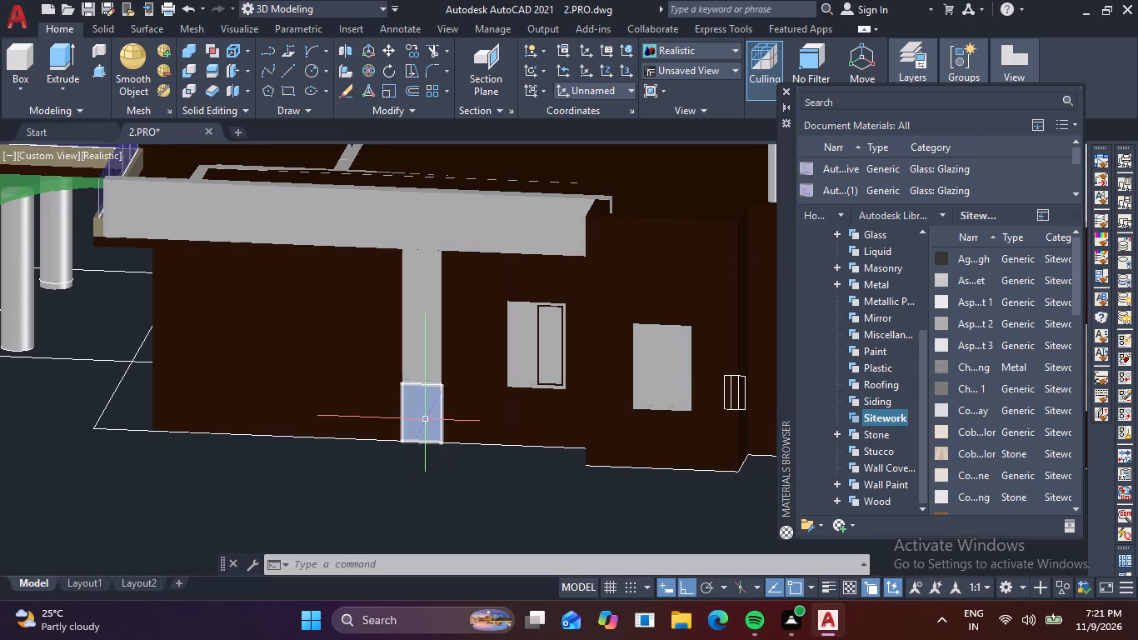
click(888, 485)
scroll(951, 446, down, 2)
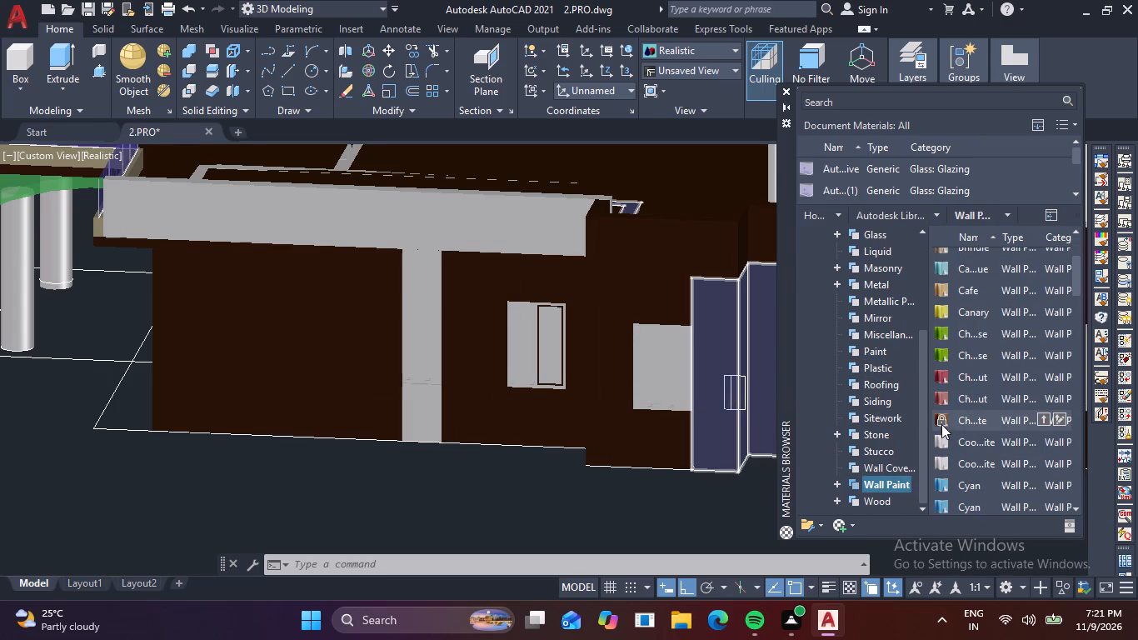
drag(941, 423, 420, 417)
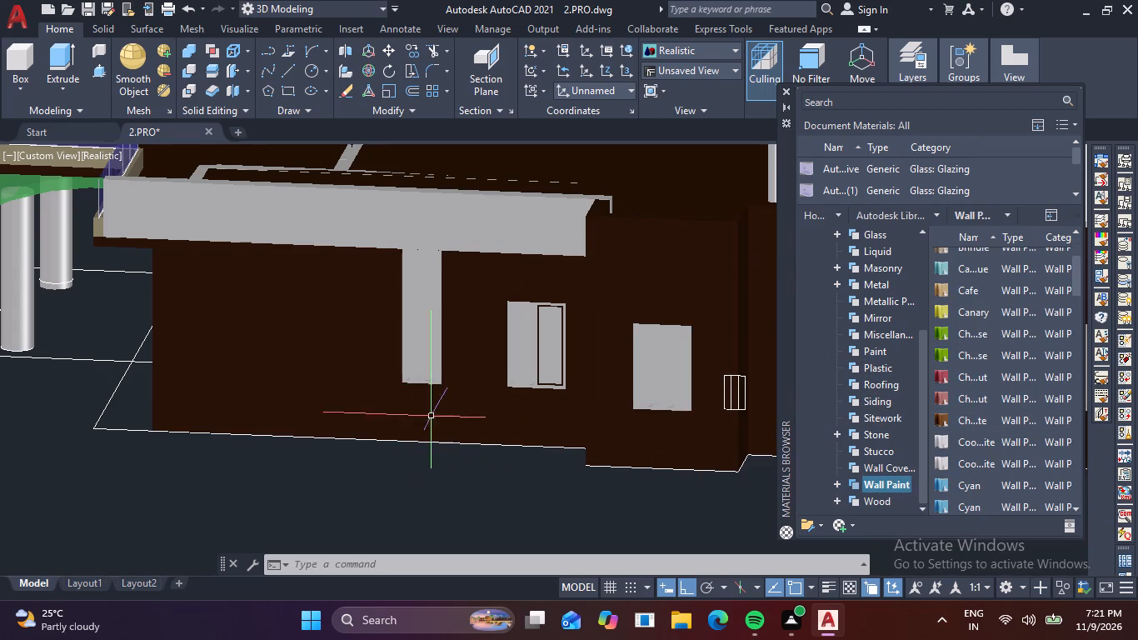
drag(941, 422, 425, 264)
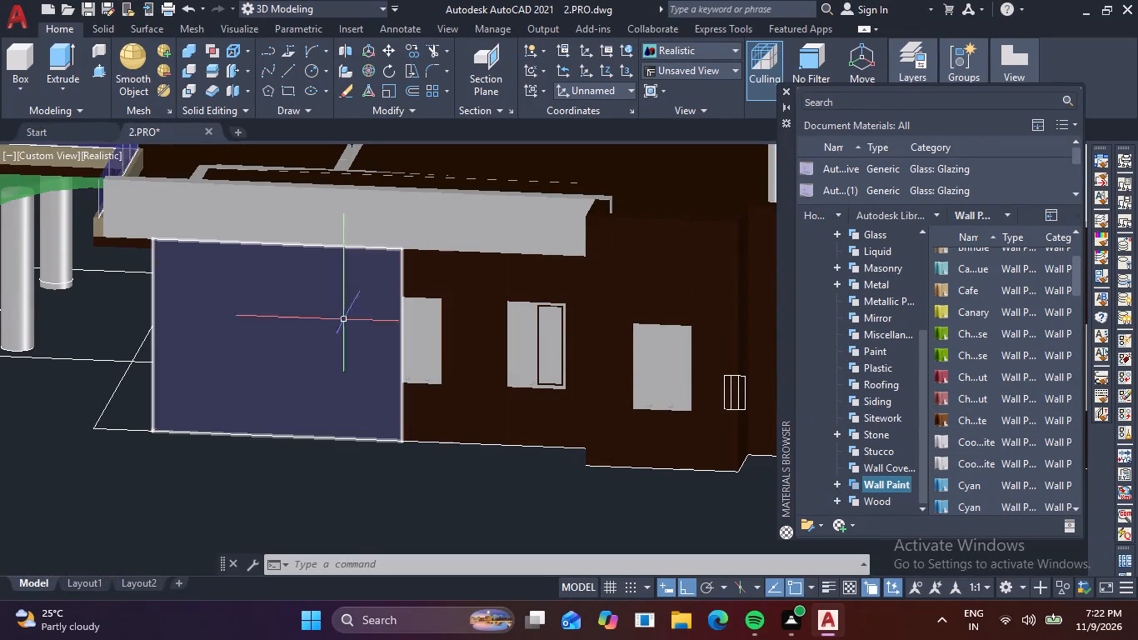
Apply the Chocolate wall paint to the porch wall below and on both sides of its window opening, and to the low adjoining wall piece.
shift+middle_drag(367, 322, 497, 314)
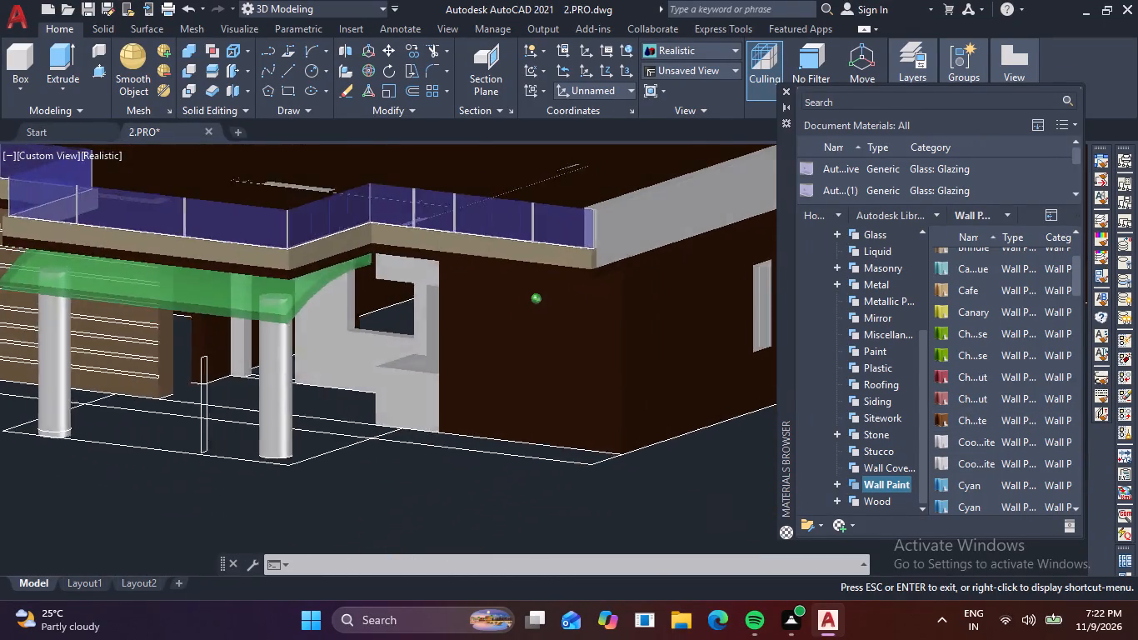
shift+middle_drag(497, 314, 572, 303)
shift+middle_drag(458, 332, 449, 328)
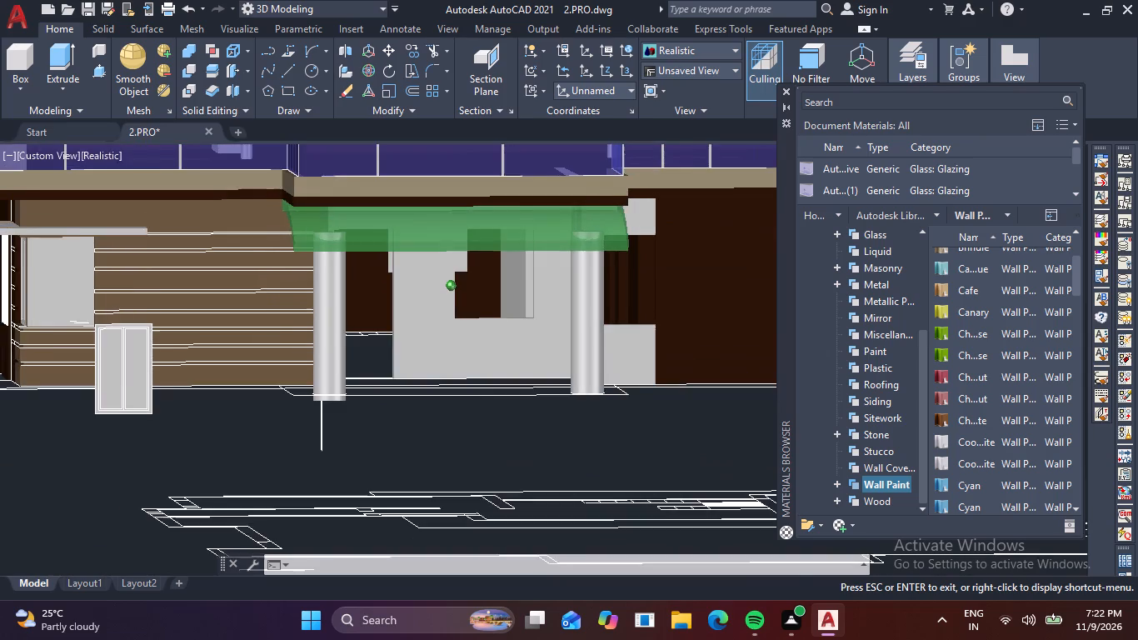
shift+middle_drag(449, 328, 449, 330)
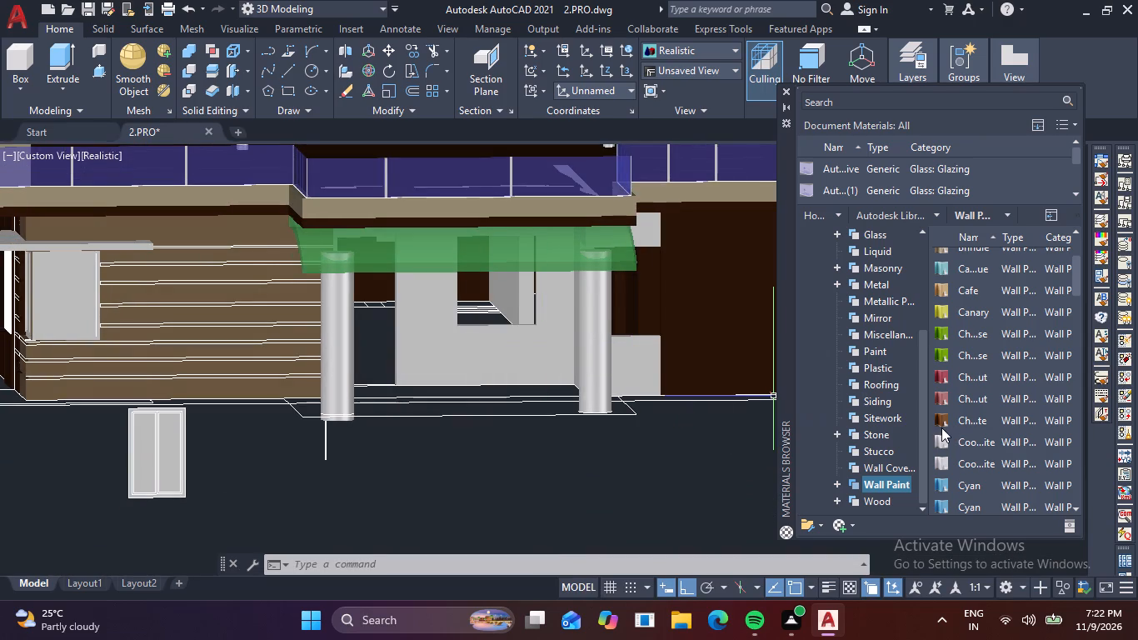
drag(941, 427, 509, 356)
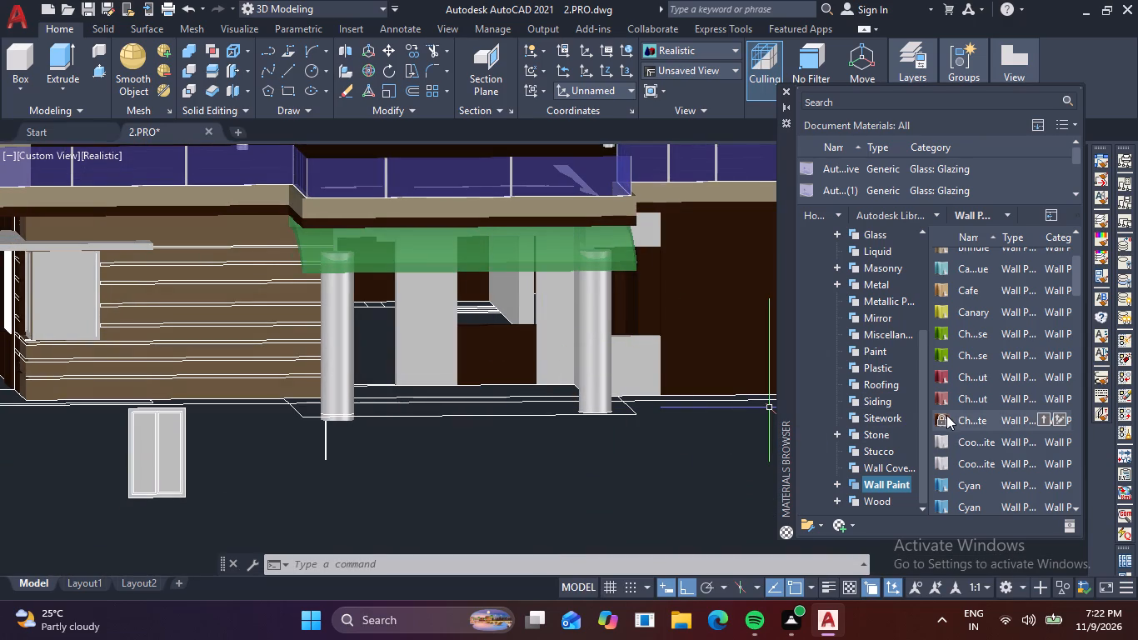
drag(949, 418, 428, 359)
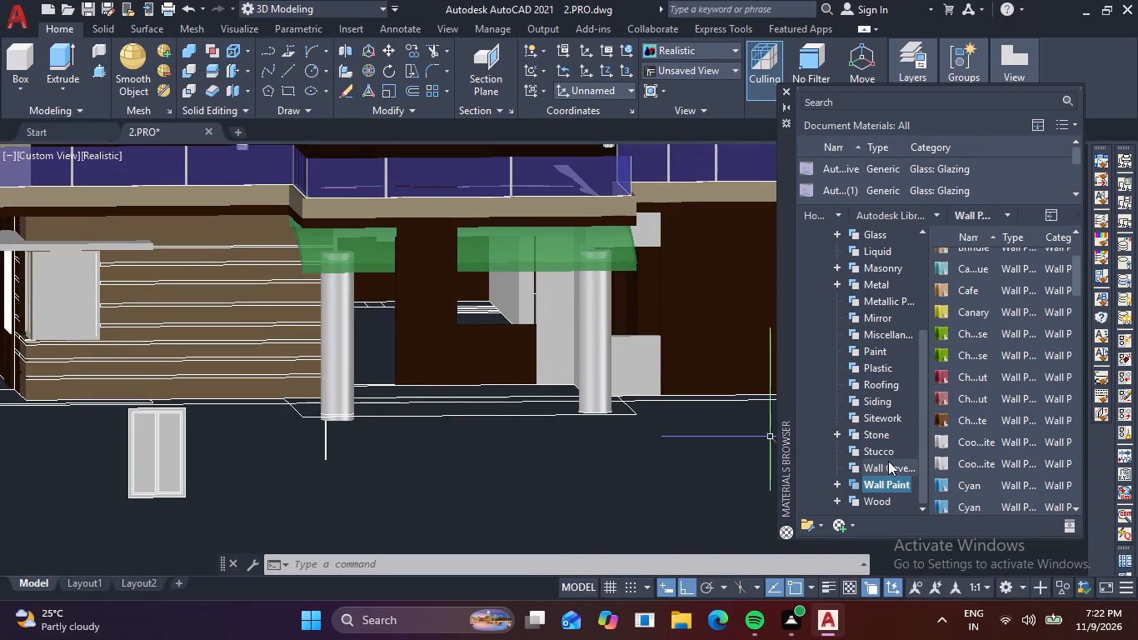
drag(947, 426, 622, 367)
drag(937, 422, 621, 387)
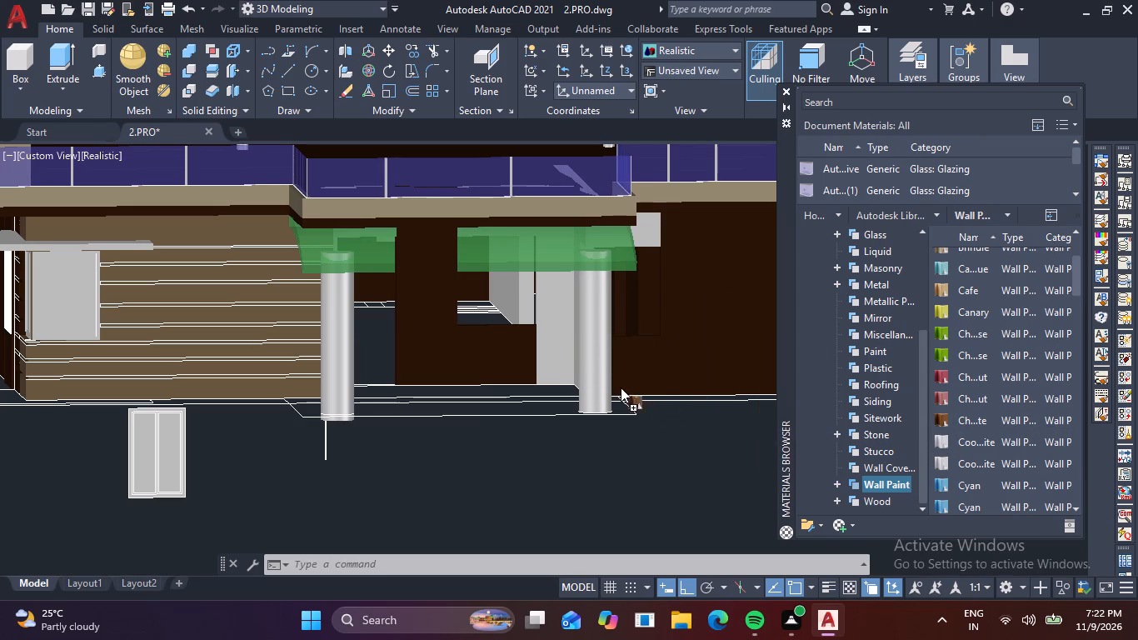
drag(621, 387, 562, 362)
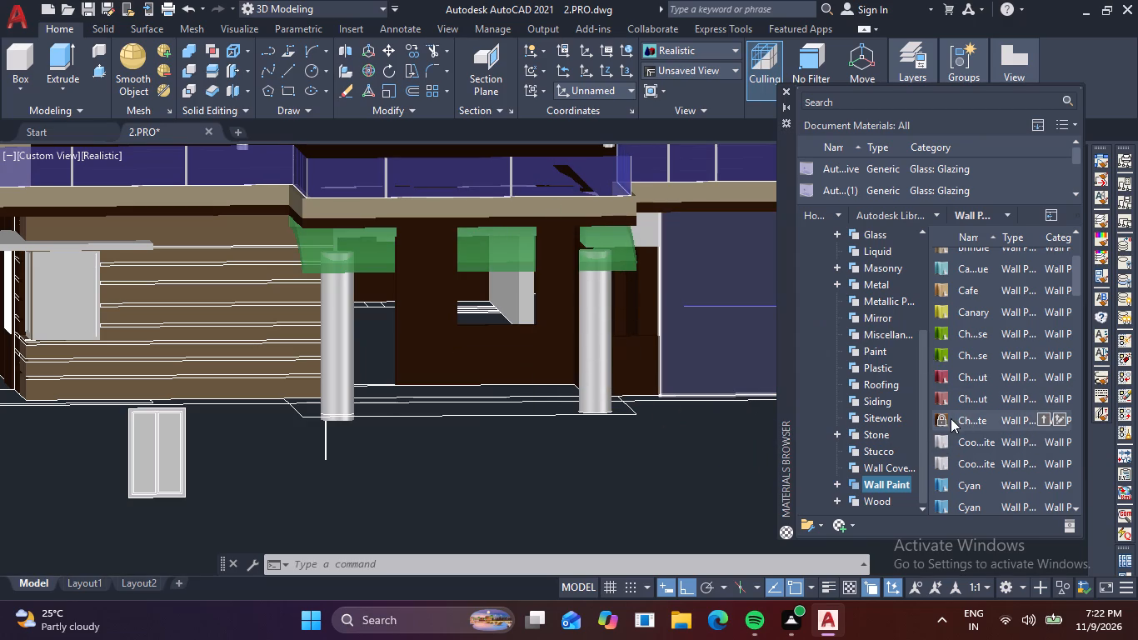
Apply the Chocolate wall paint to the small upper wall piece beside the porch canopy, just under the terrace slab edge.
drag(948, 417, 638, 224)
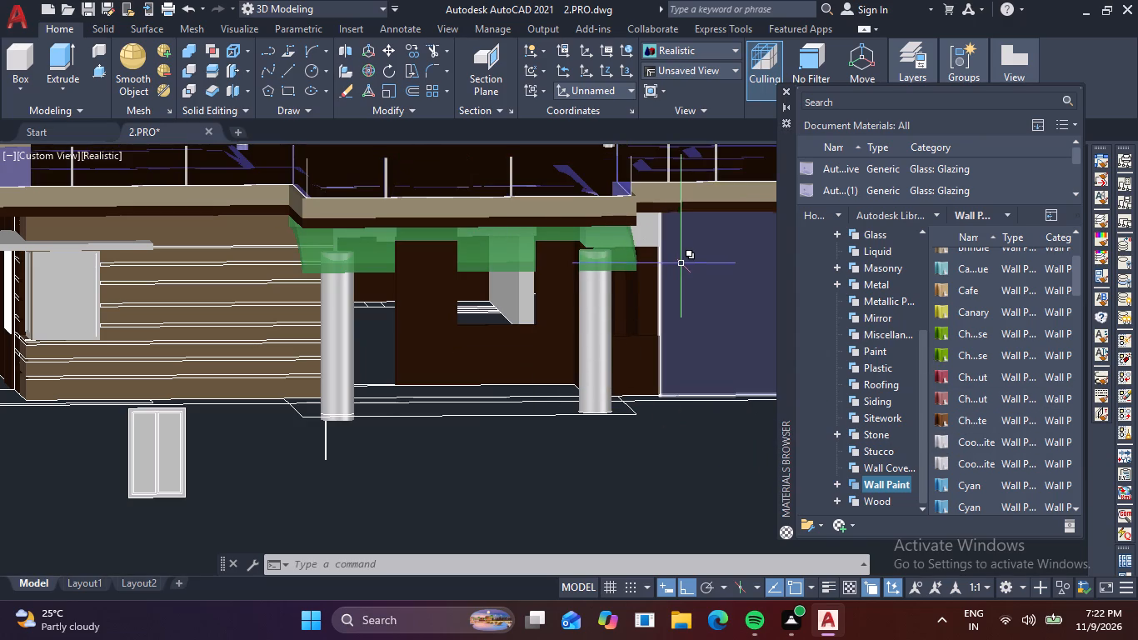
scroll(640, 279, down, 1)
middle_drag(637, 302, 548, 482)
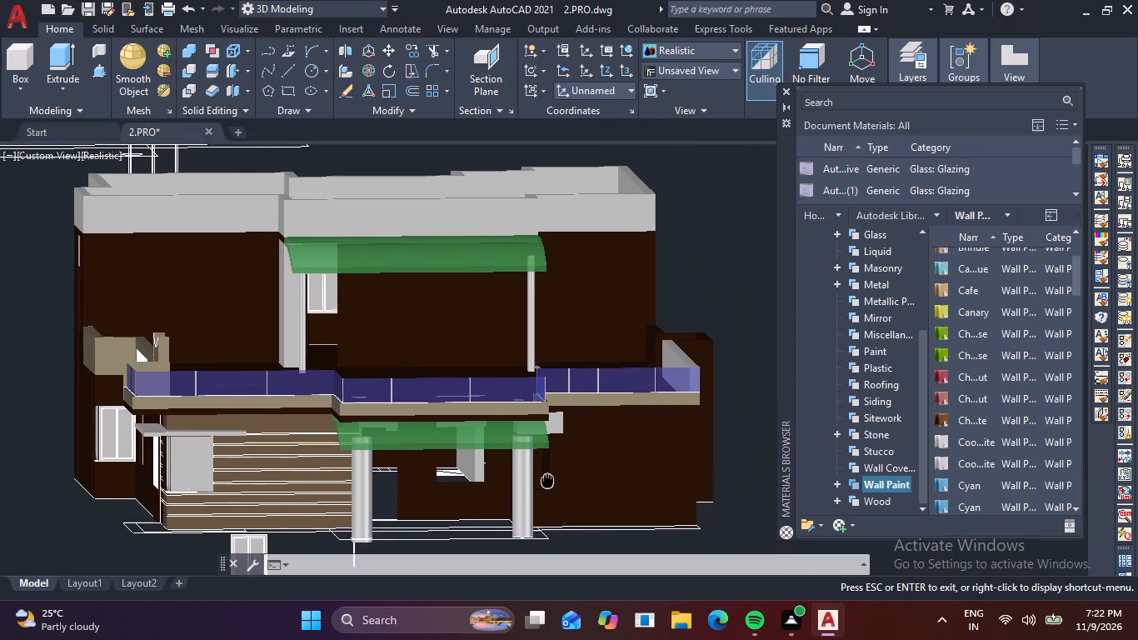
middle_drag(548, 482, 548, 497)
scroll(477, 361, up, 2)
scroll(576, 398, down, 1)
scroll(611, 502, up, 2)
middle_drag(630, 498, 527, 457)
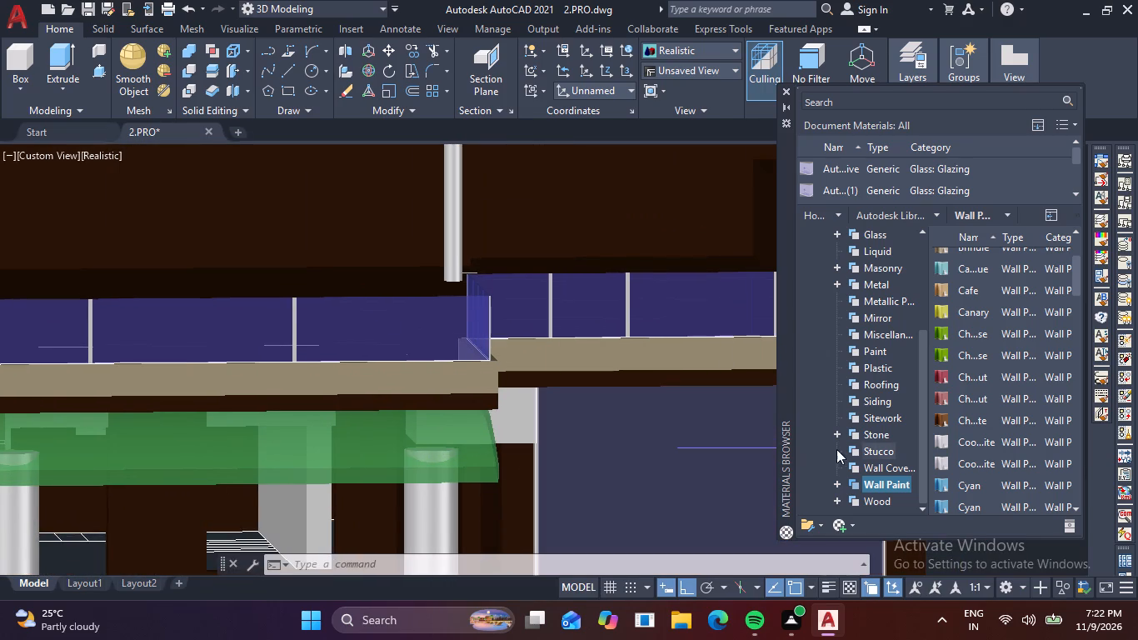
drag(946, 421, 510, 397)
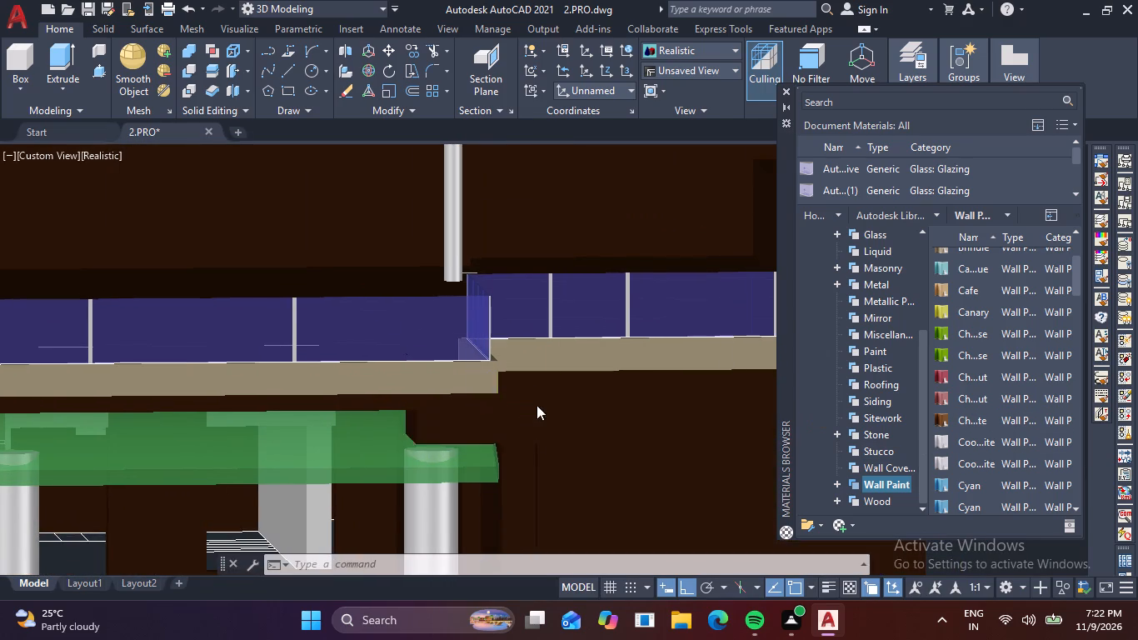
Apply the Beige wall paint to the long unpainted parapet wall behind the glass railing of the terrace above the porch.
scroll(570, 407, down, 2)
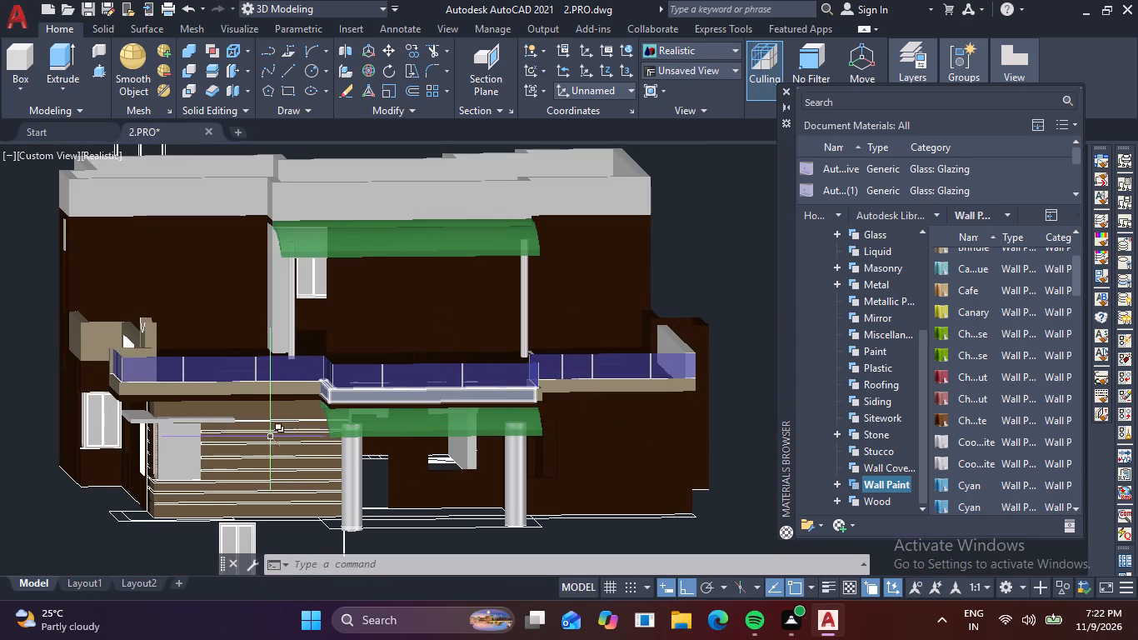
shift+middle_drag(252, 411, 355, 408)
middle_drag(353, 406, 242, 406)
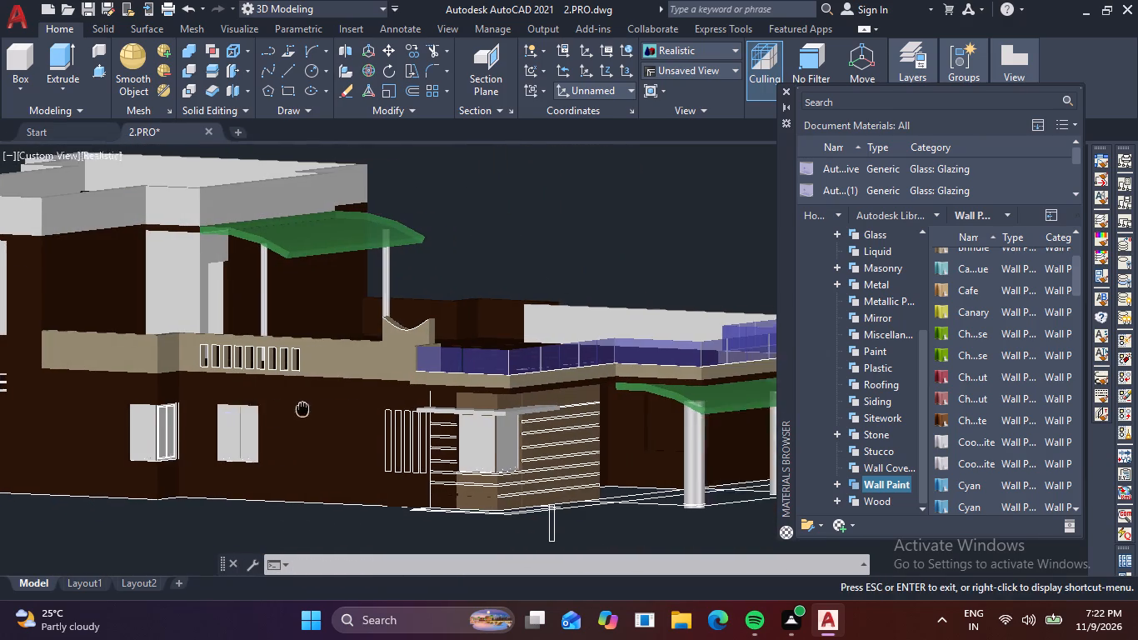
middle_drag(242, 406, 102, 382)
middle_drag(352, 440, 224, 462)
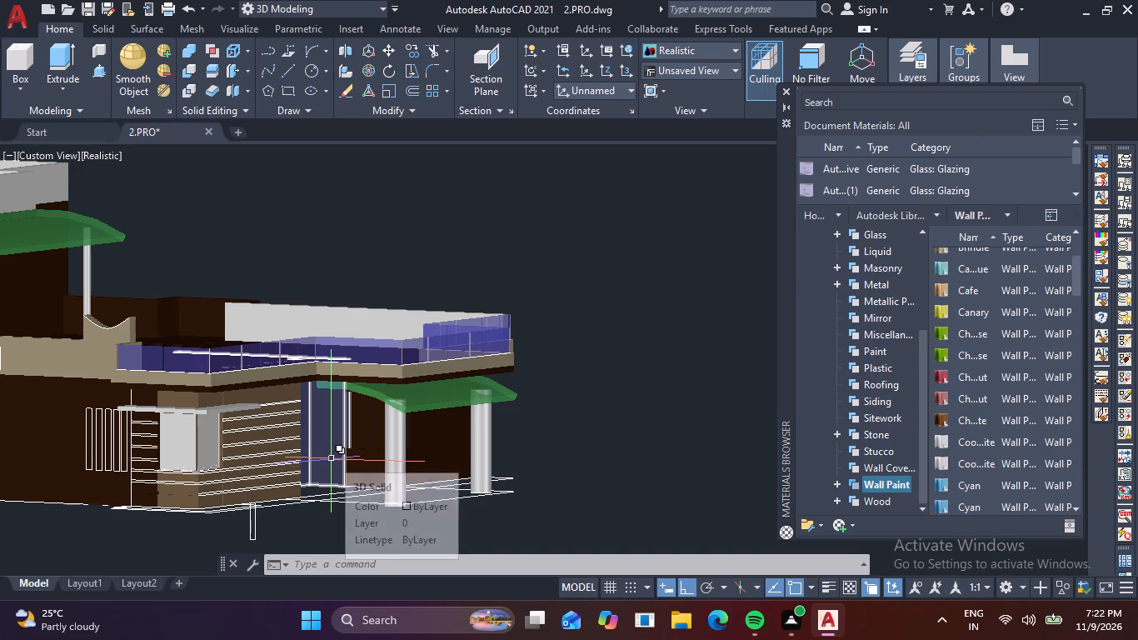
scroll(306, 460, down, 1)
middle_drag(171, 447, 276, 437)
scroll(378, 439, up, 3)
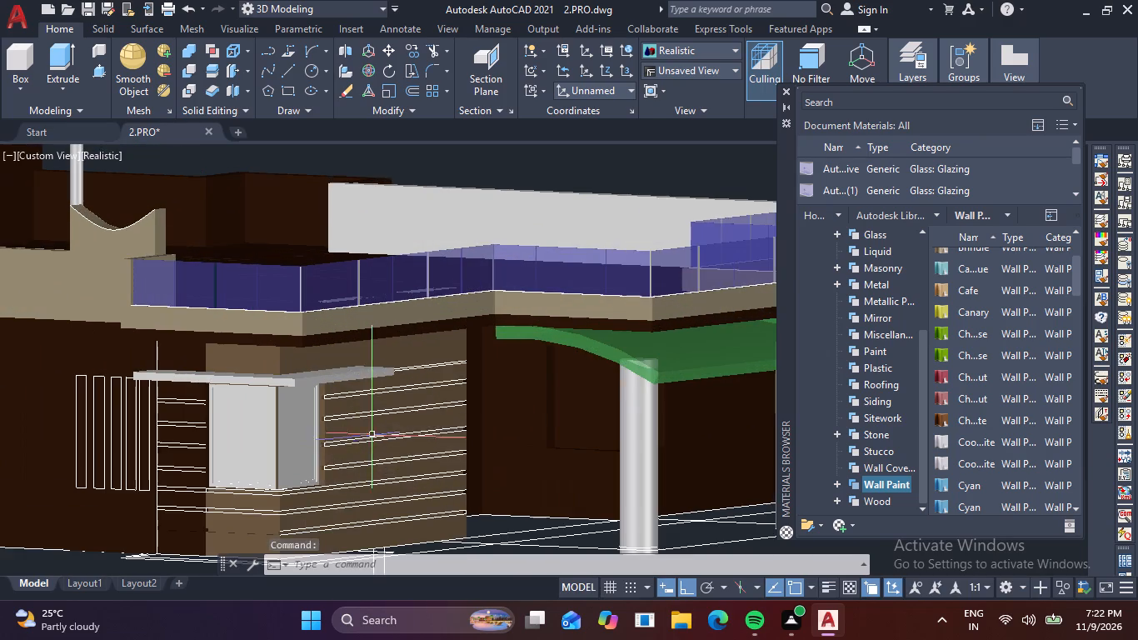
middle_drag(465, 422, 284, 450)
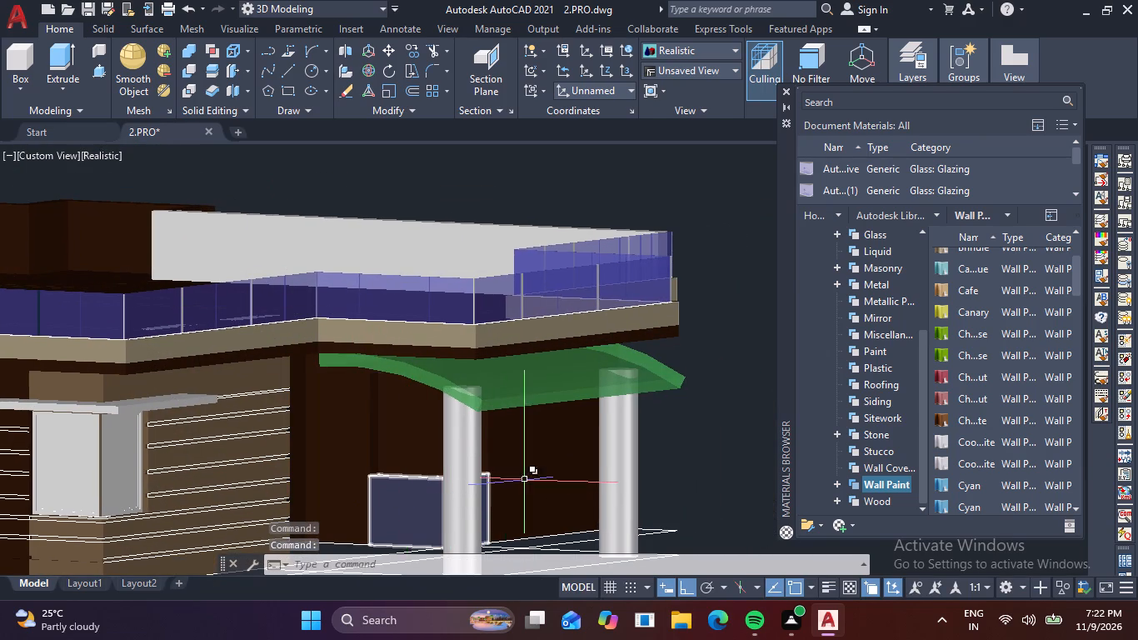
scroll(215, 382, down, 1)
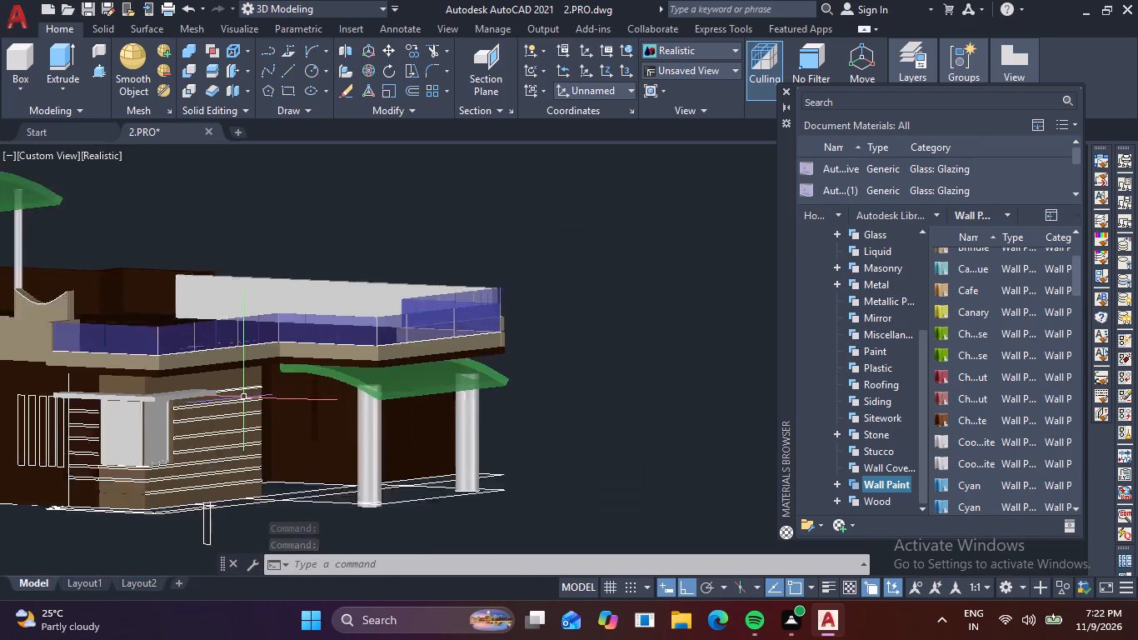
scroll(258, 401, down, 1)
middle_drag(337, 399, 432, 417)
scroll(412, 353, up, 2)
scroll(1010, 311, up, 4)
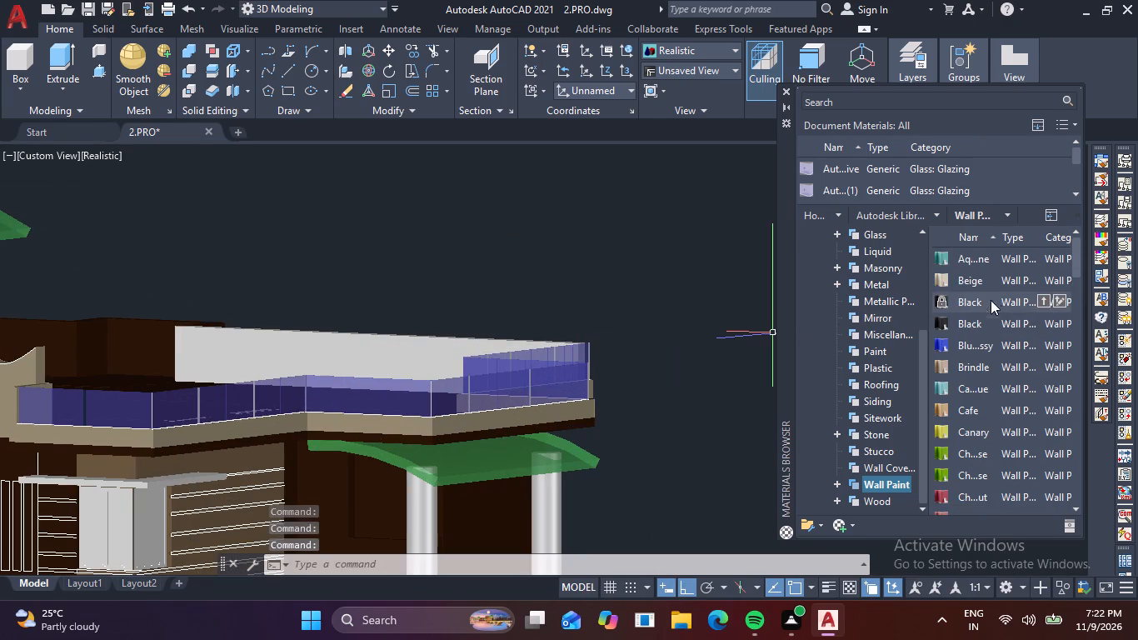
drag(940, 277, 380, 346)
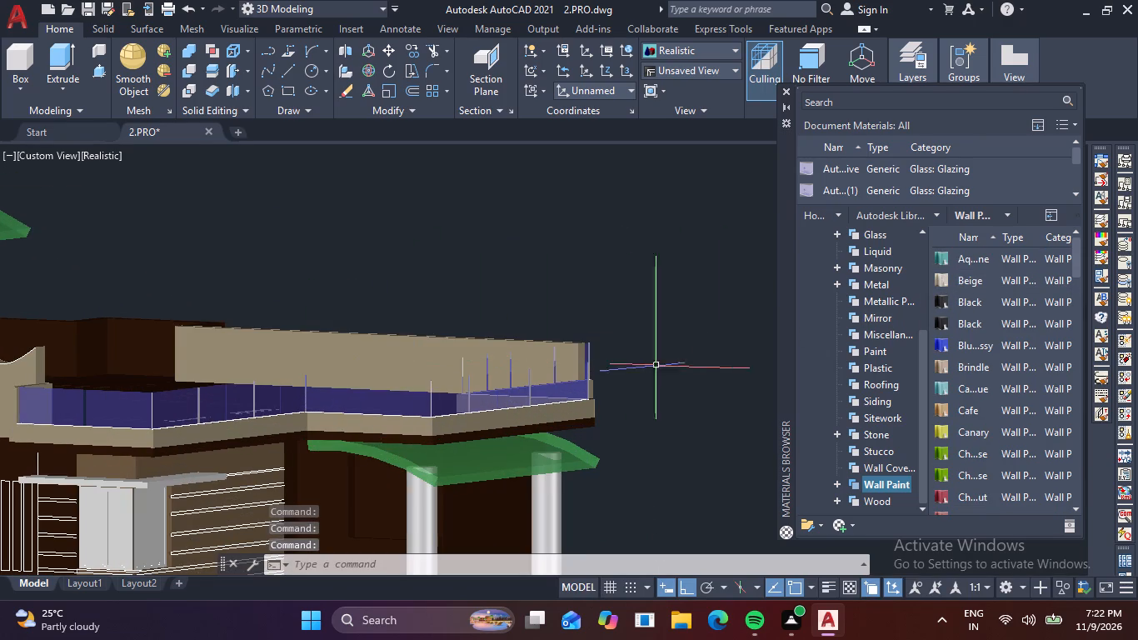
Apply the Chocolate wall paint to the white upper-floor wall section beside the upper canopy and the small piece above the adjoining opening.
scroll(692, 373, down, 1)
middle_drag(452, 440, 463, 406)
scroll(365, 372, up, 1)
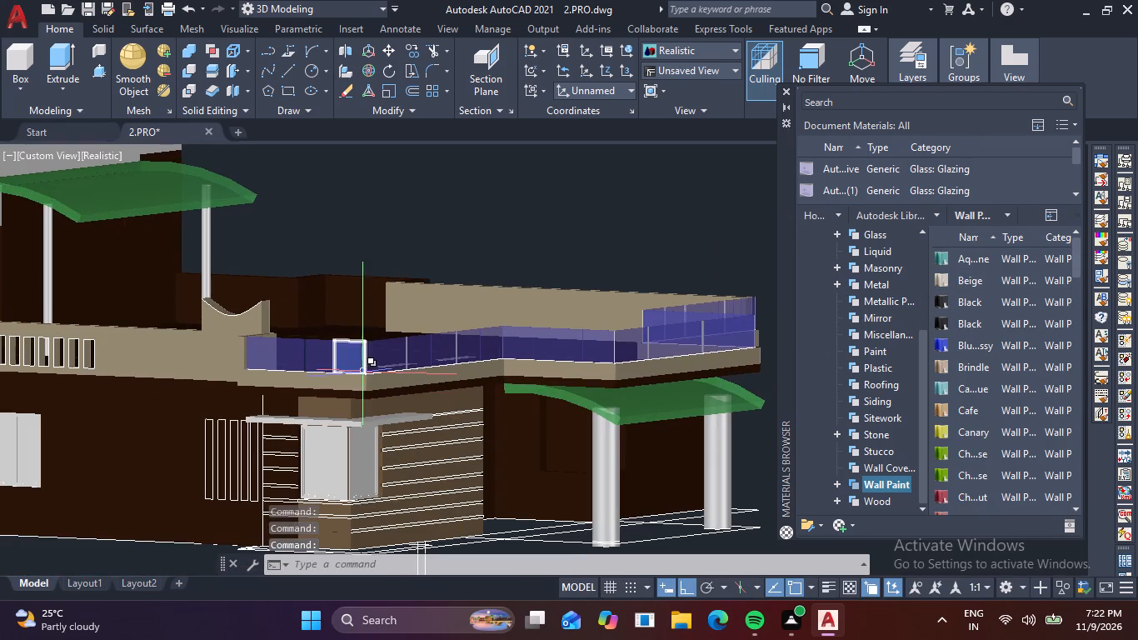
middle_drag(291, 409, 407, 487)
middle_drag(87, 321, 282, 398)
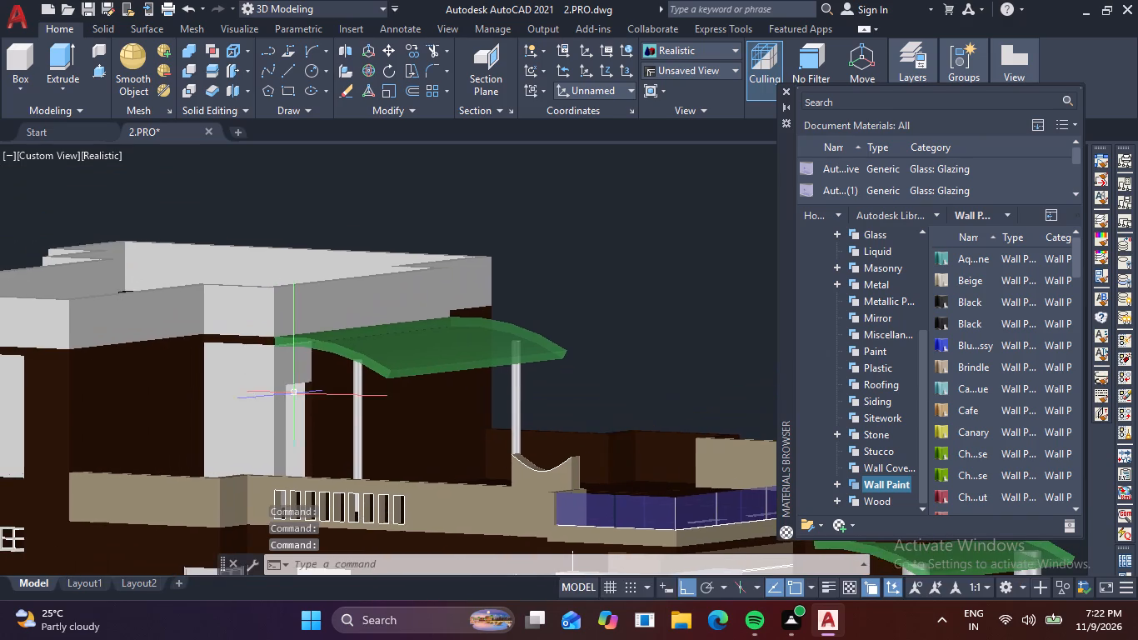
scroll(287, 394, down, 1)
scroll(945, 327, down, 1)
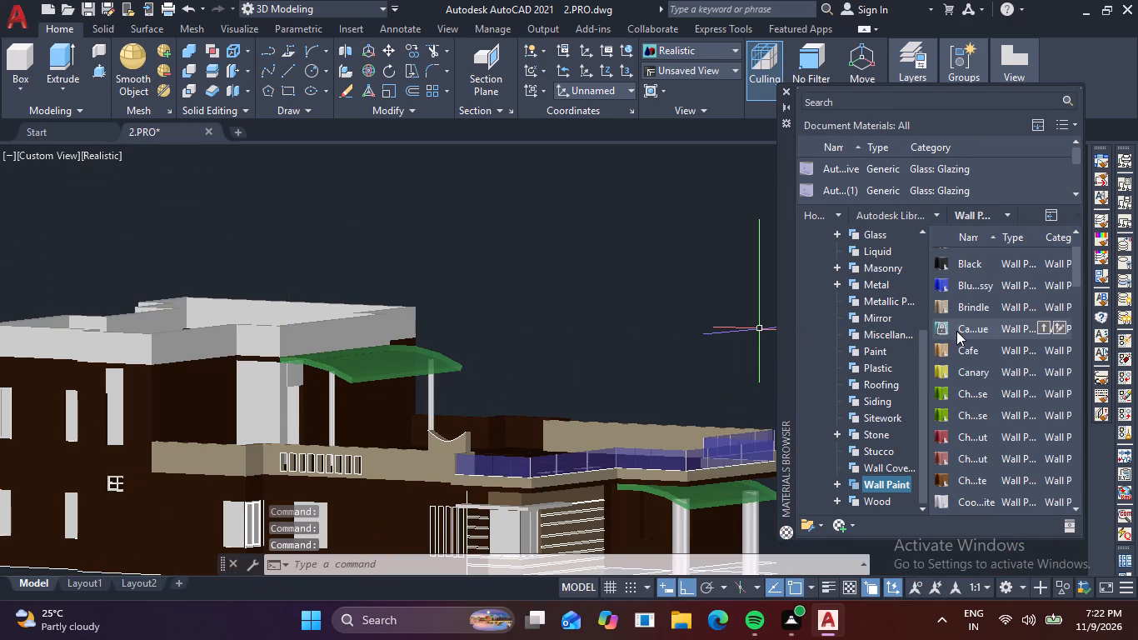
drag(941, 471, 244, 398)
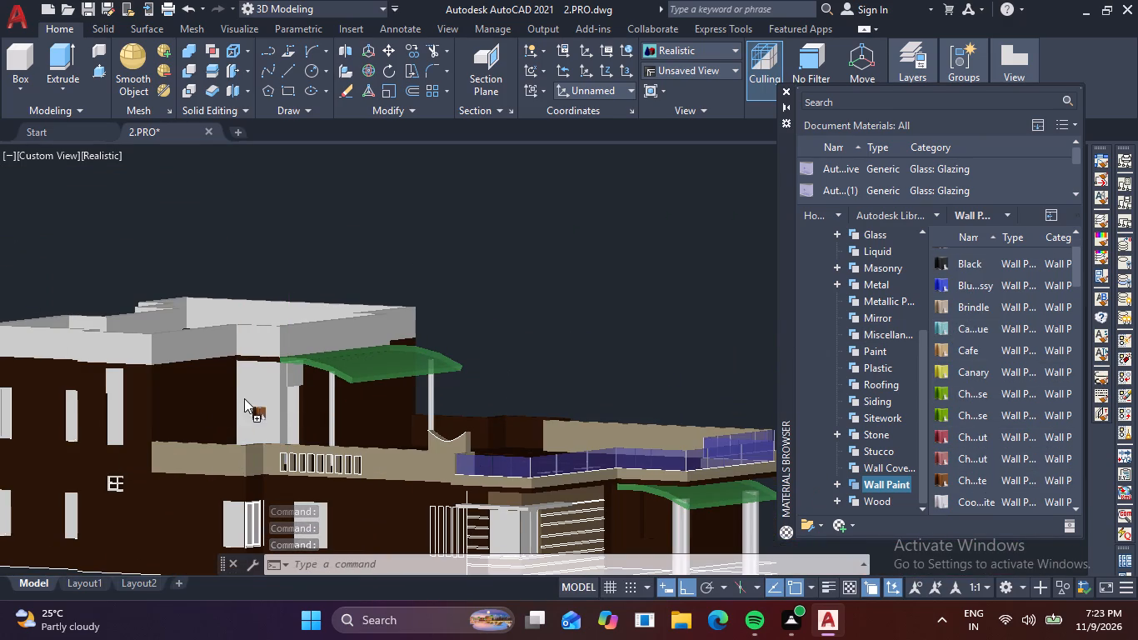
drag(244, 398, 275, 397)
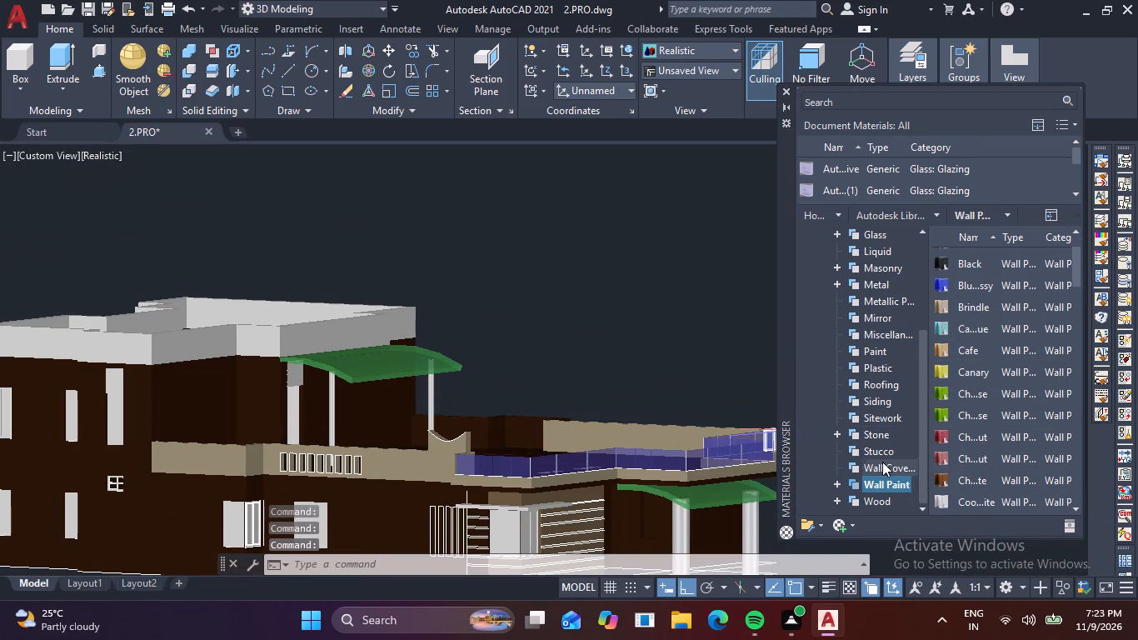
drag(938, 479, 291, 375)
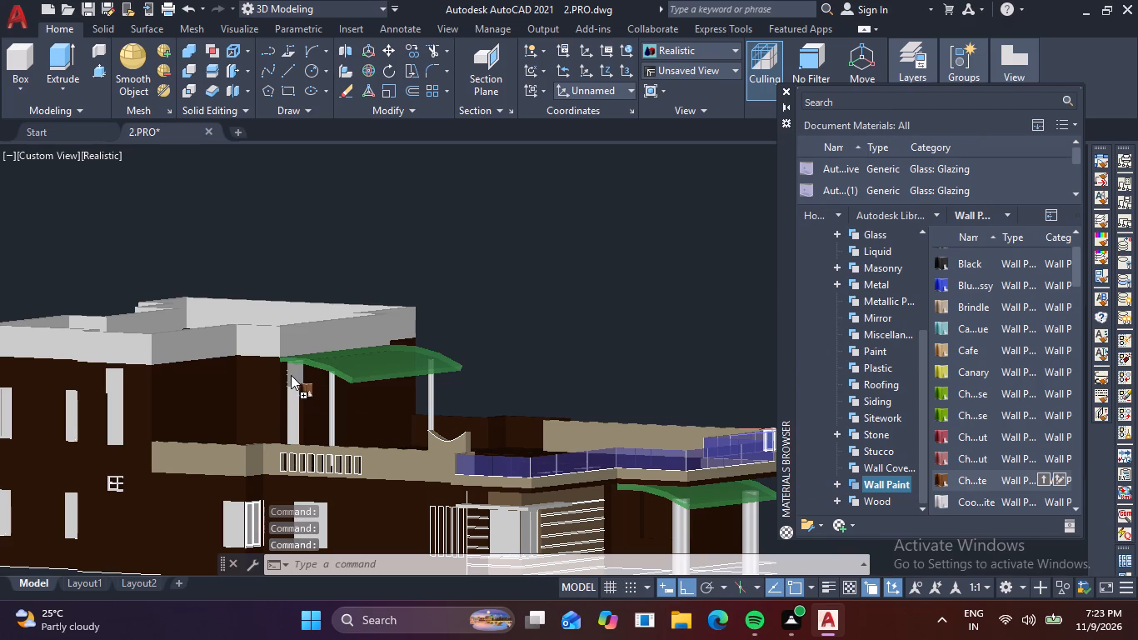
Apply the Chocolate wall paint to the wall piece above the upper-floor side window nearest the building corner.
middle_drag(230, 412, 357, 388)
scroll(202, 379, up, 1)
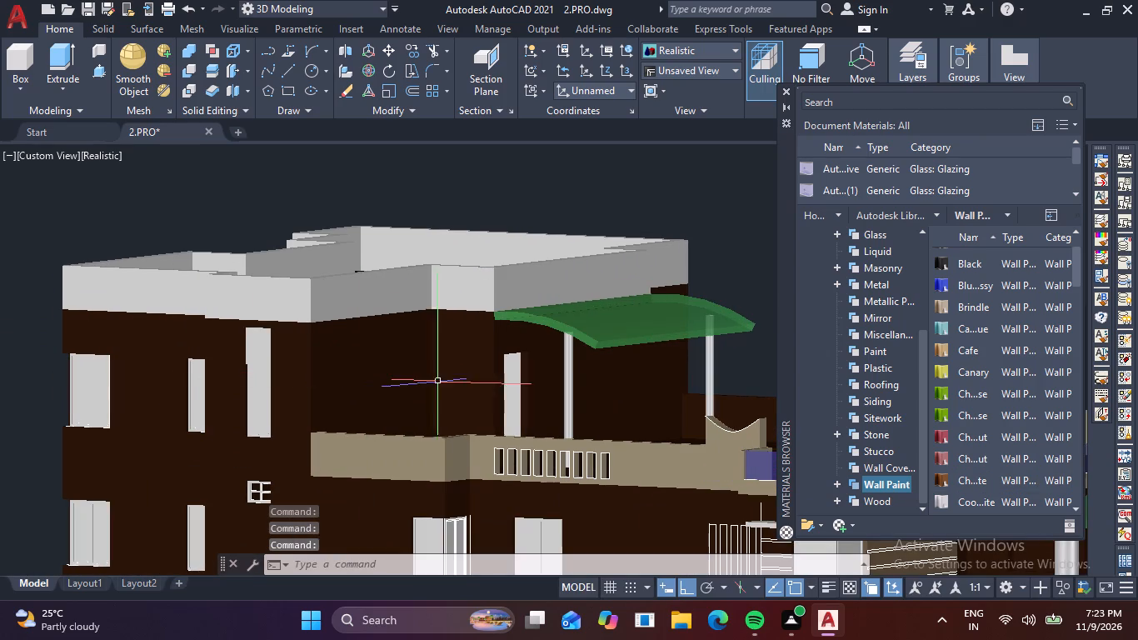
drag(952, 483, 701, 483)
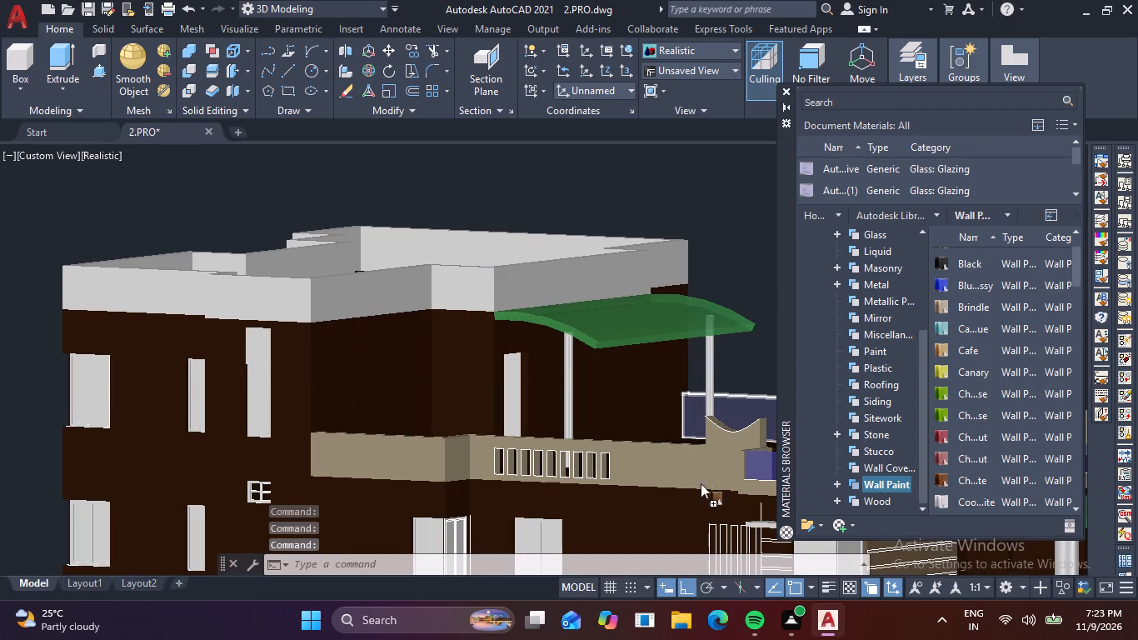
drag(701, 483, 263, 347)
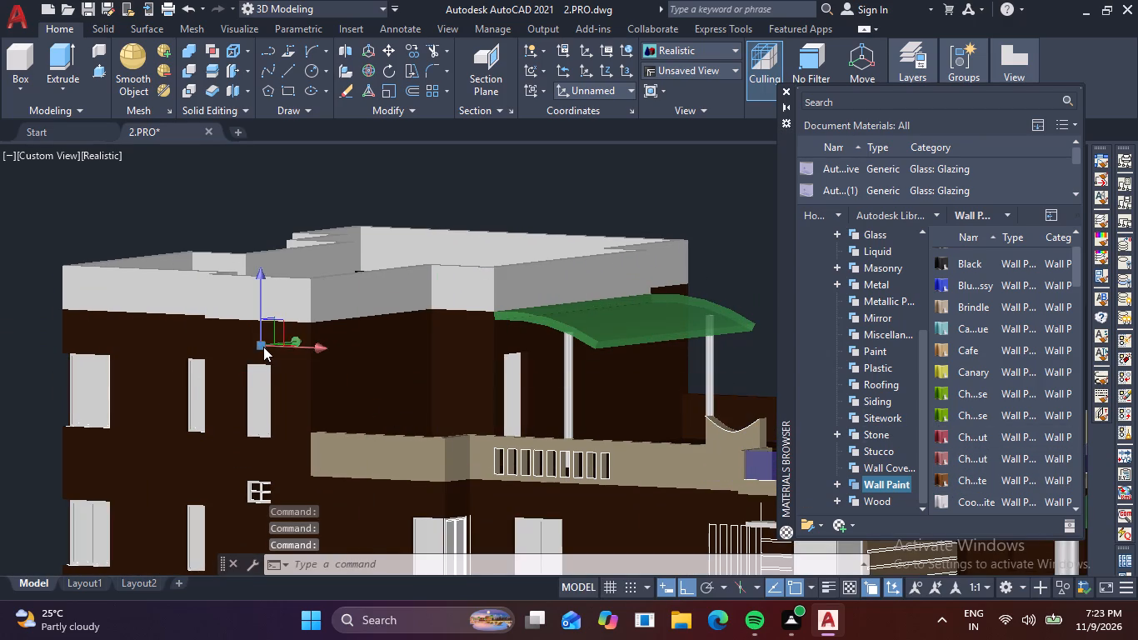
Apply the Beige wall paint to the roof parapet around the top of the upper floor.
scroll(971, 289, up, 4)
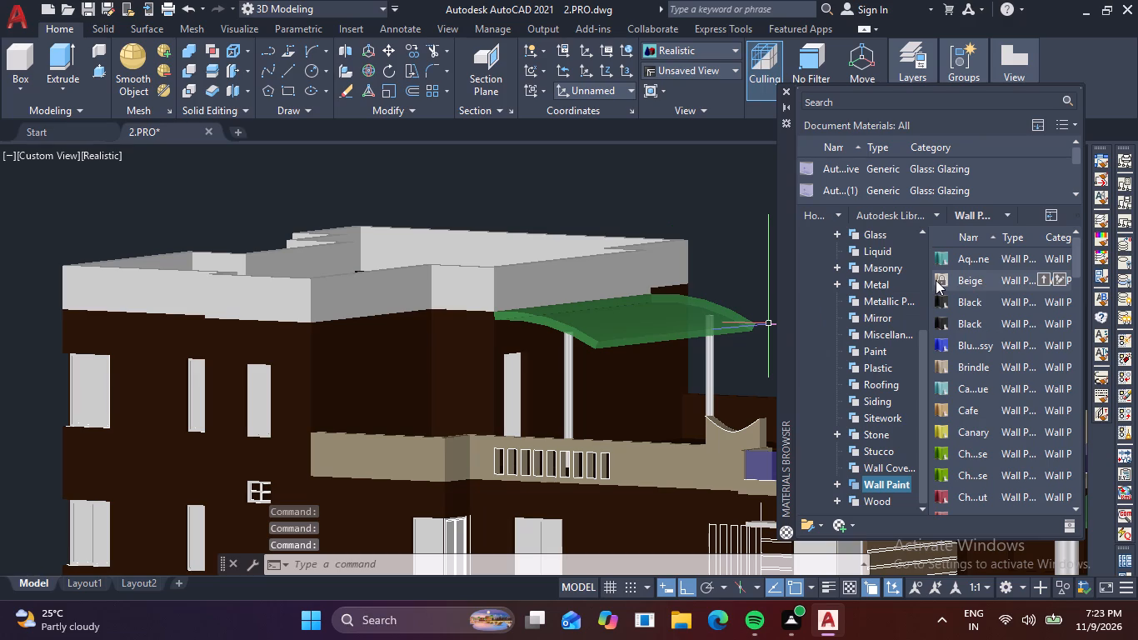
drag(936, 280, 329, 279)
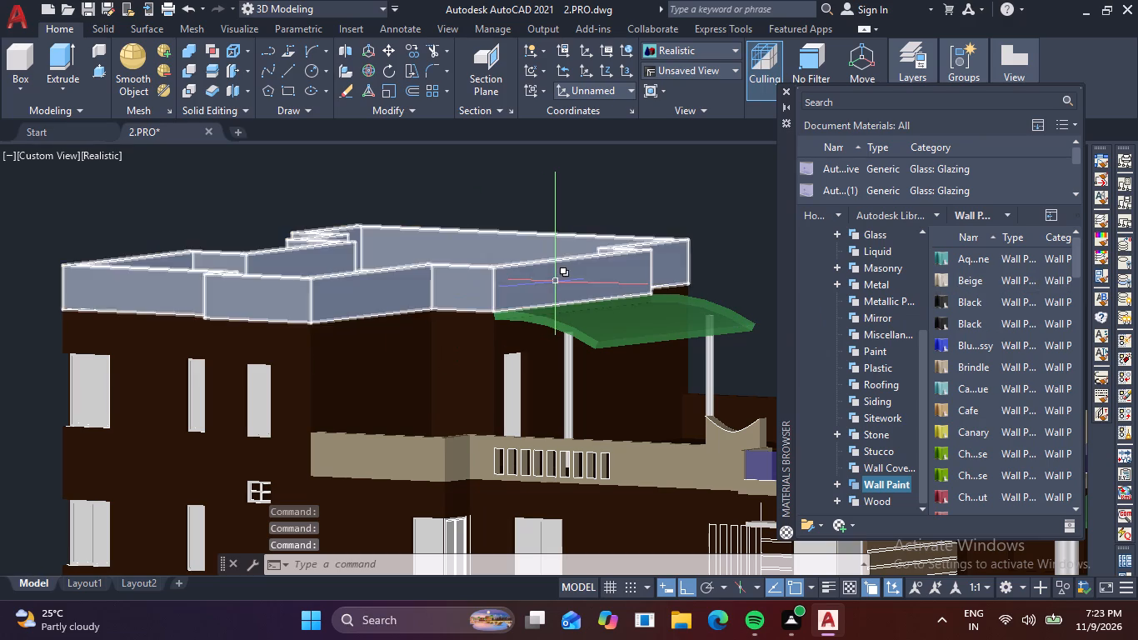
Show the Glass category of the material library, ready for glazing the ground-floor corner window in the slatted wall.
scroll(557, 283, down, 2)
middle_drag(648, 354, 395, 379)
scroll(403, 379, up, 1)
scroll(517, 396, up, 1)
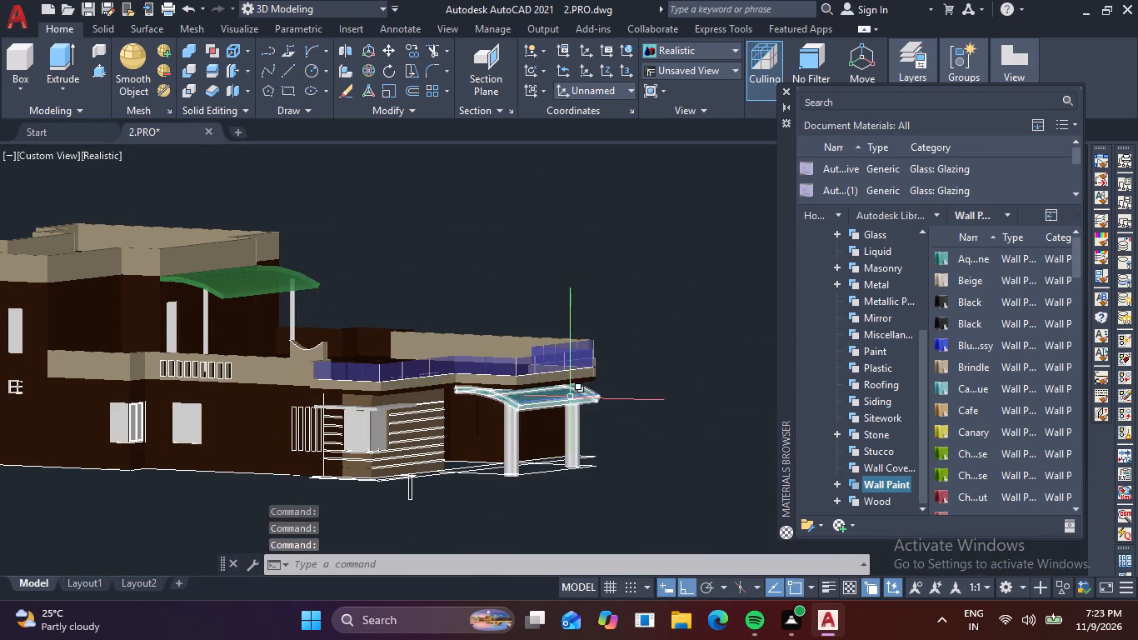
middle_drag(606, 404, 737, 405)
scroll(567, 473, up, 2)
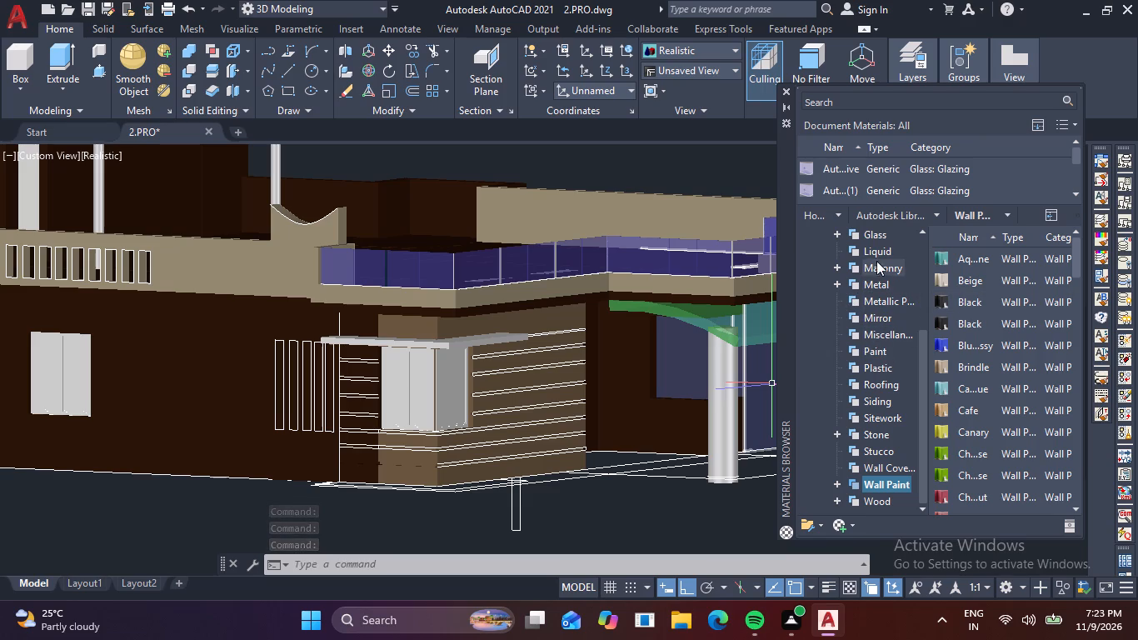
click(871, 233)
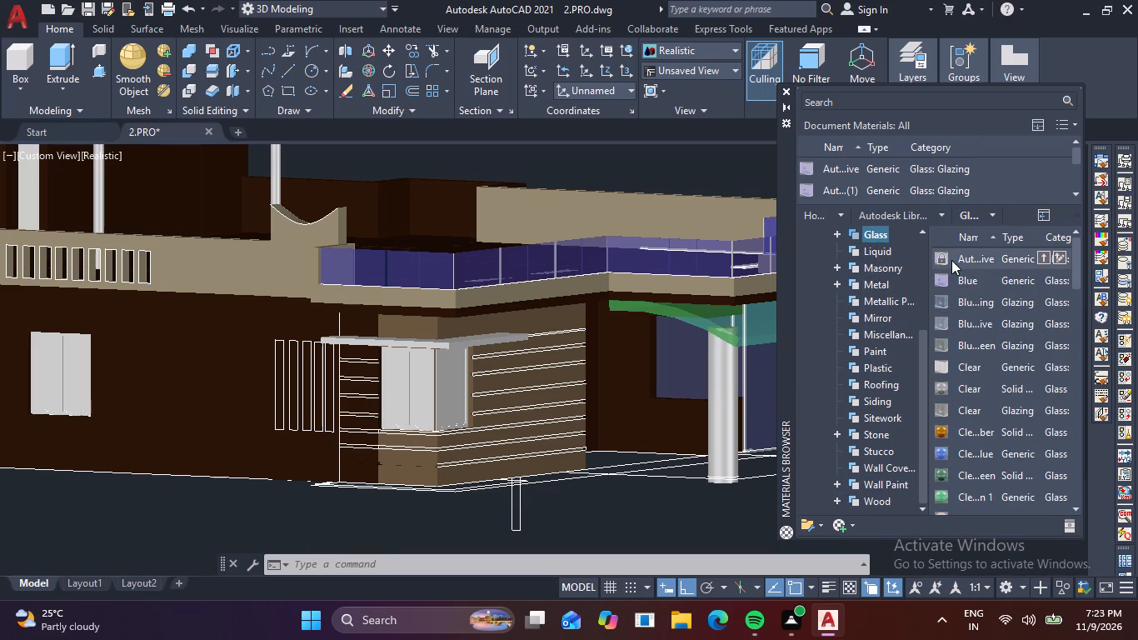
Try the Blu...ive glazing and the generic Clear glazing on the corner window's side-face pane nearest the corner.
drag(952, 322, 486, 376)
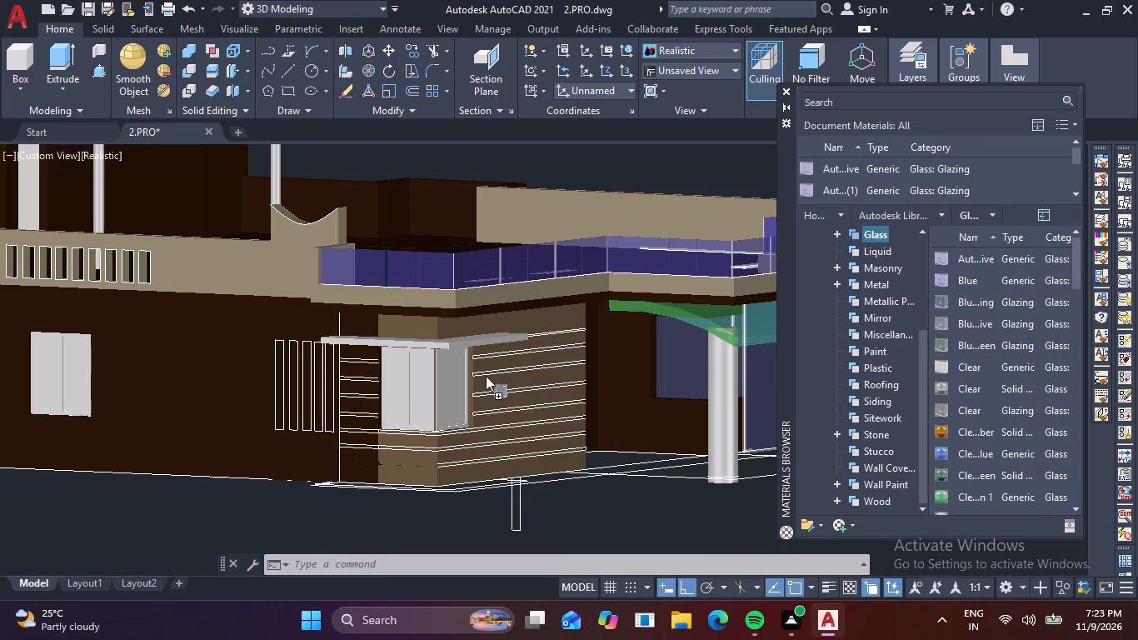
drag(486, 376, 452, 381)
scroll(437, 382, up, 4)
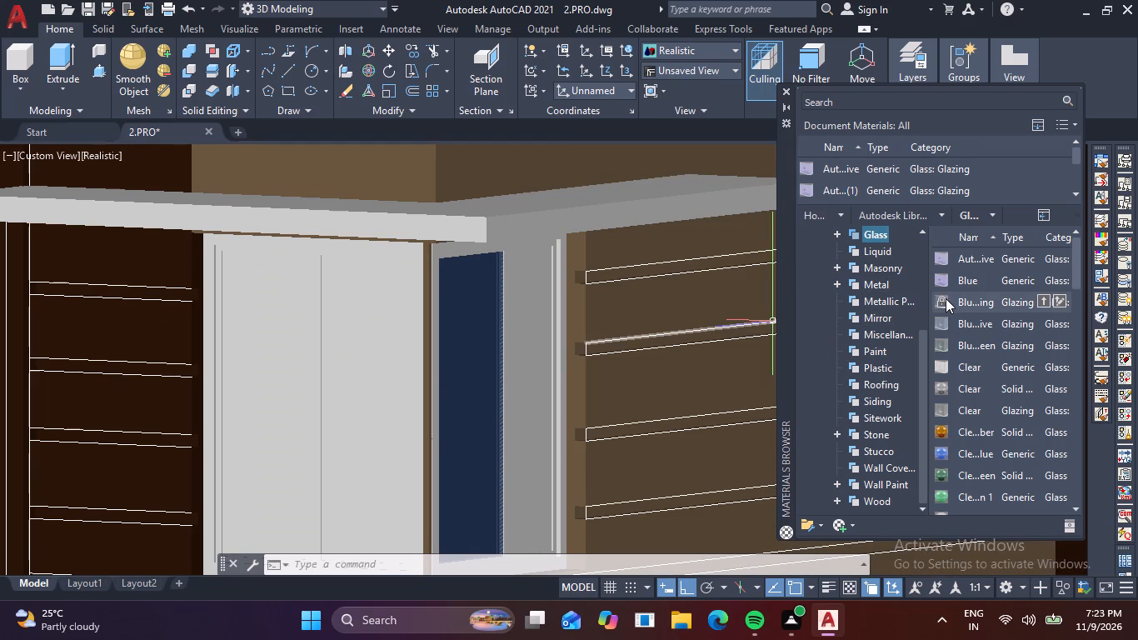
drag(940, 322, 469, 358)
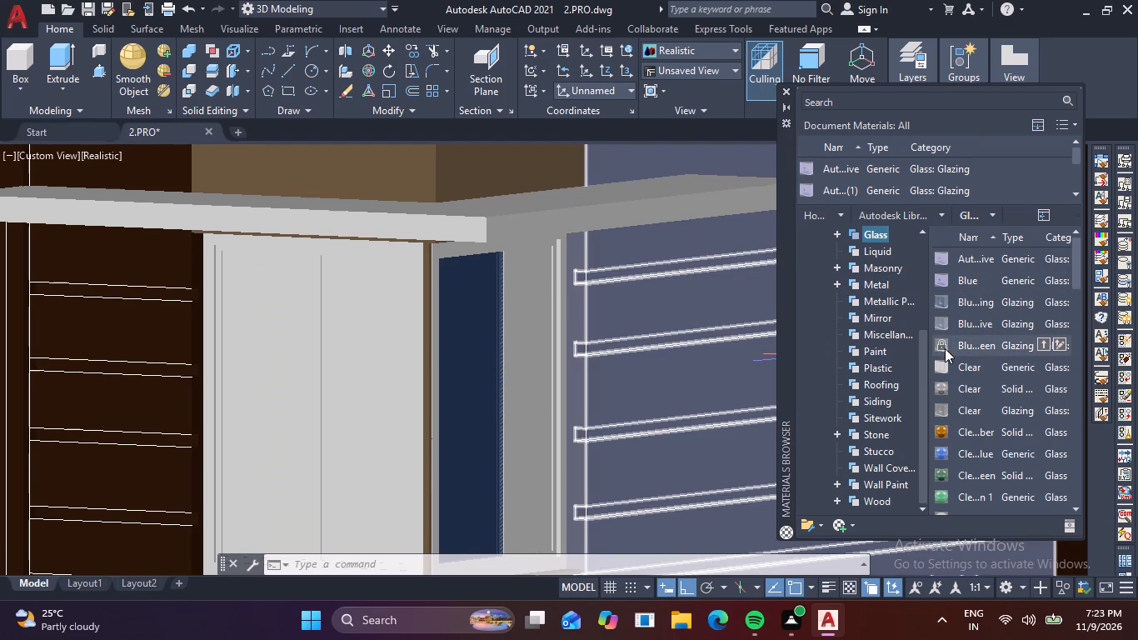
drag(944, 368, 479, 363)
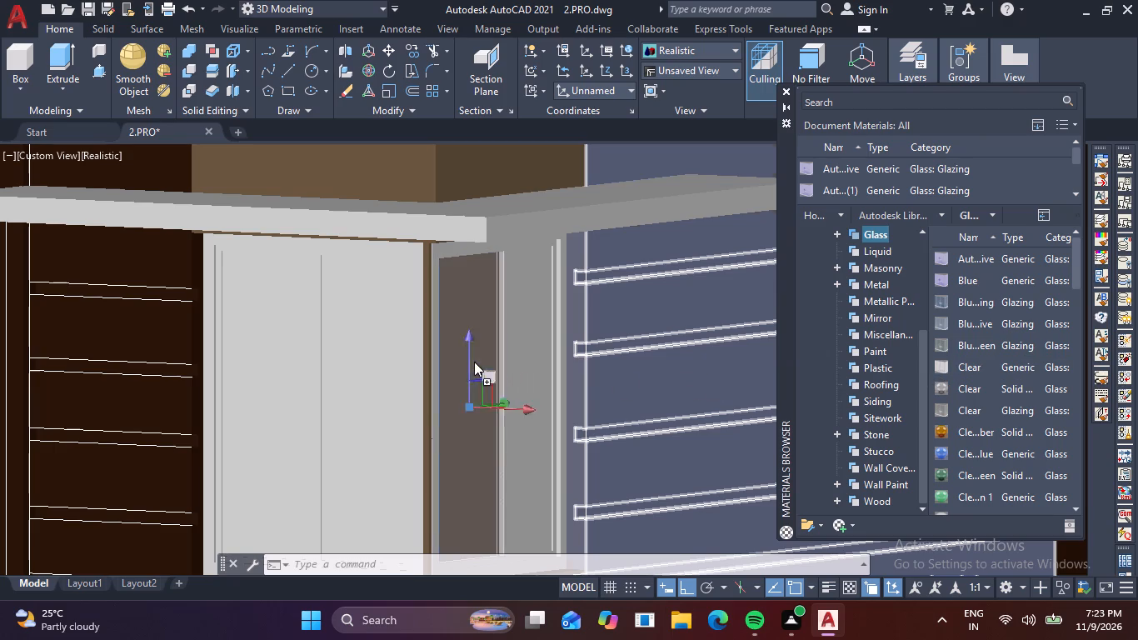
Apply the Aut...ive glass material to both panes on the side face of the ground-floor corner window.
scroll(797, 367, down, 3)
scroll(565, 411, down, 1)
middle_drag(572, 417, 557, 383)
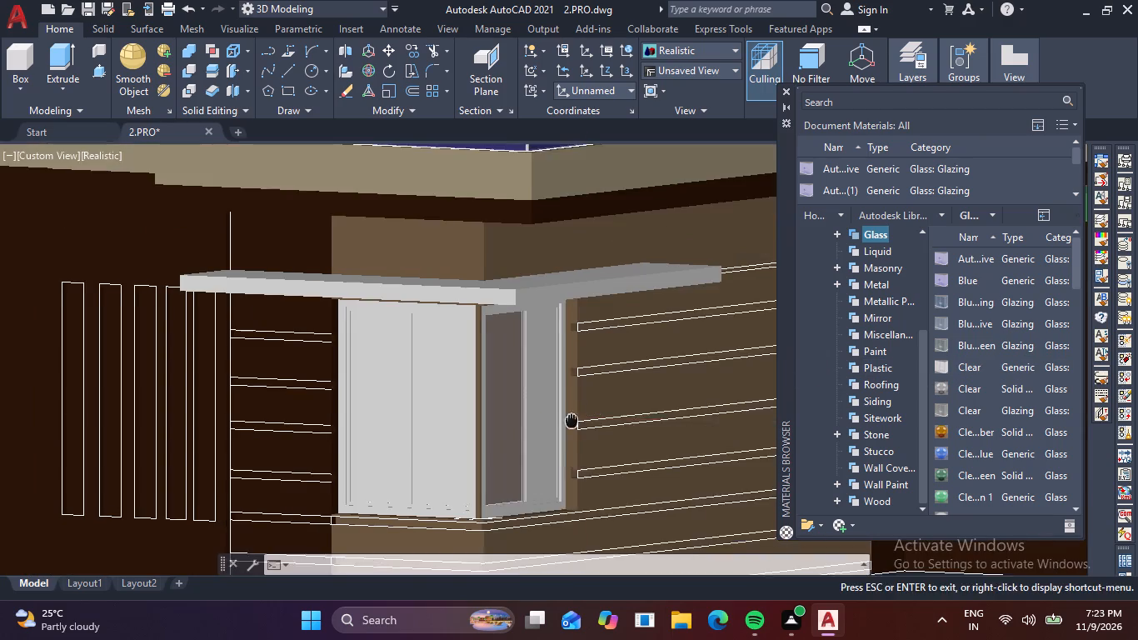
middle_drag(557, 383, 536, 331)
scroll(490, 340, up, 1)
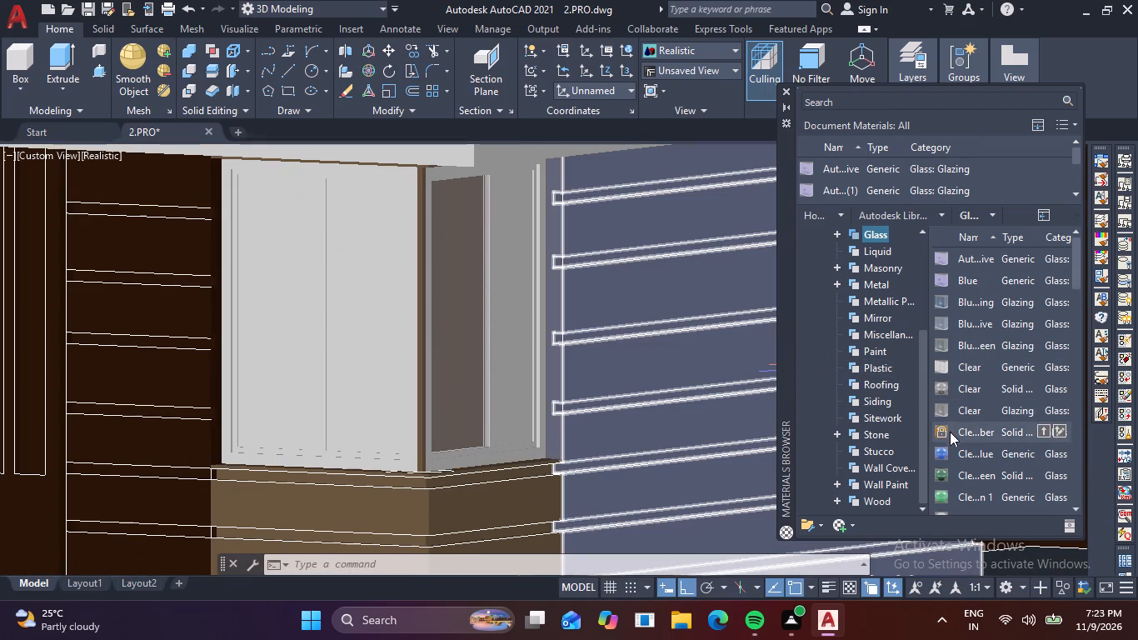
drag(946, 430, 959, 405)
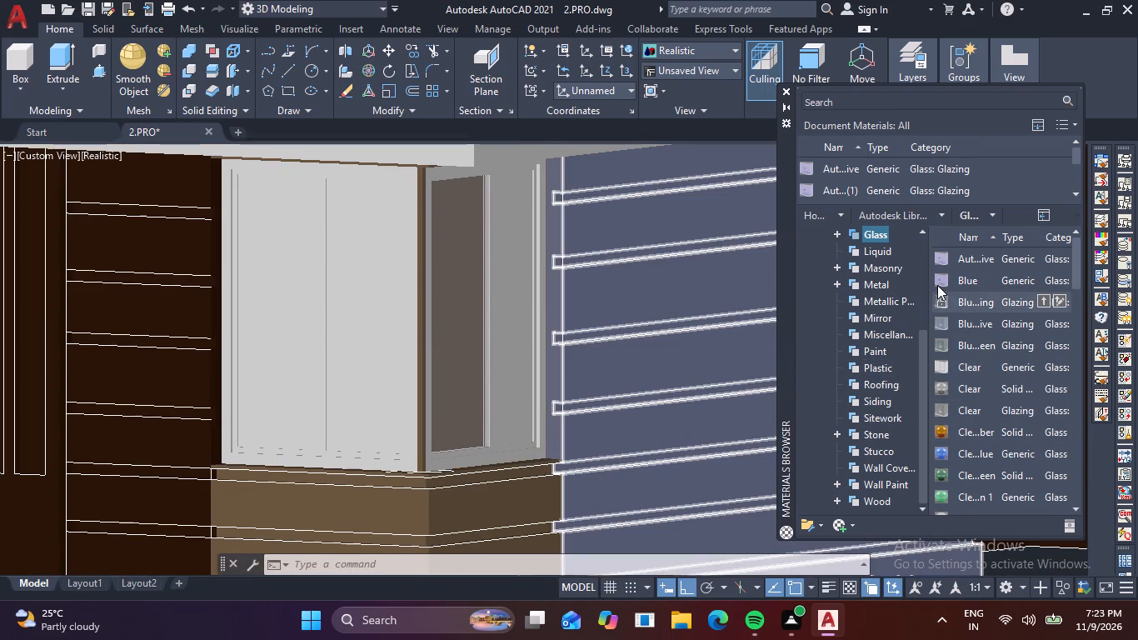
drag(941, 260, 437, 317)
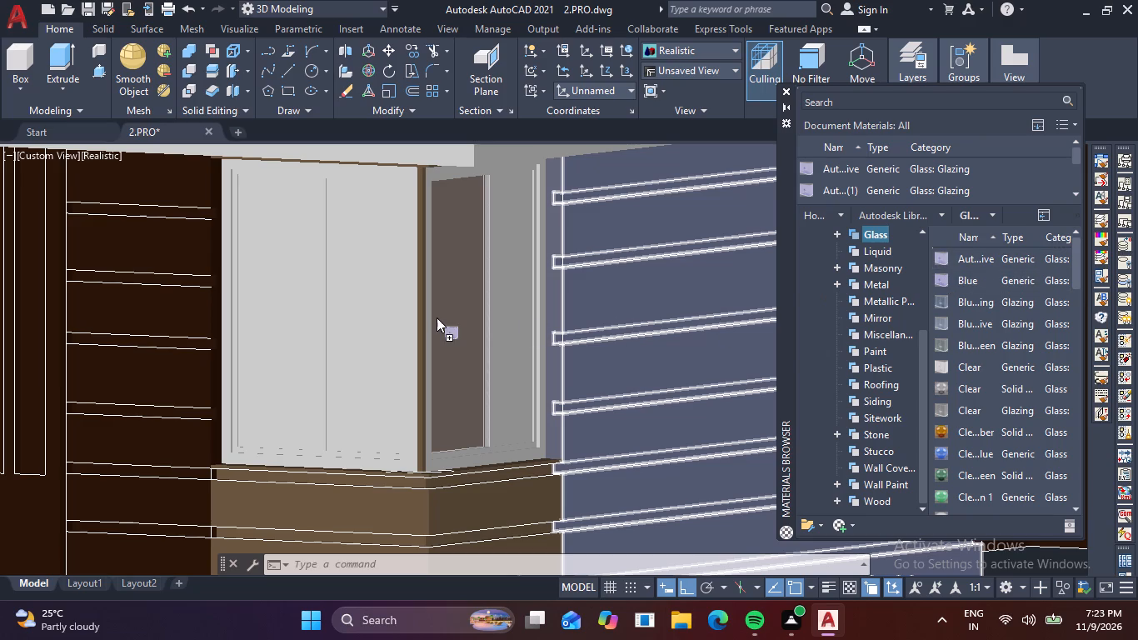
drag(437, 317, 448, 313)
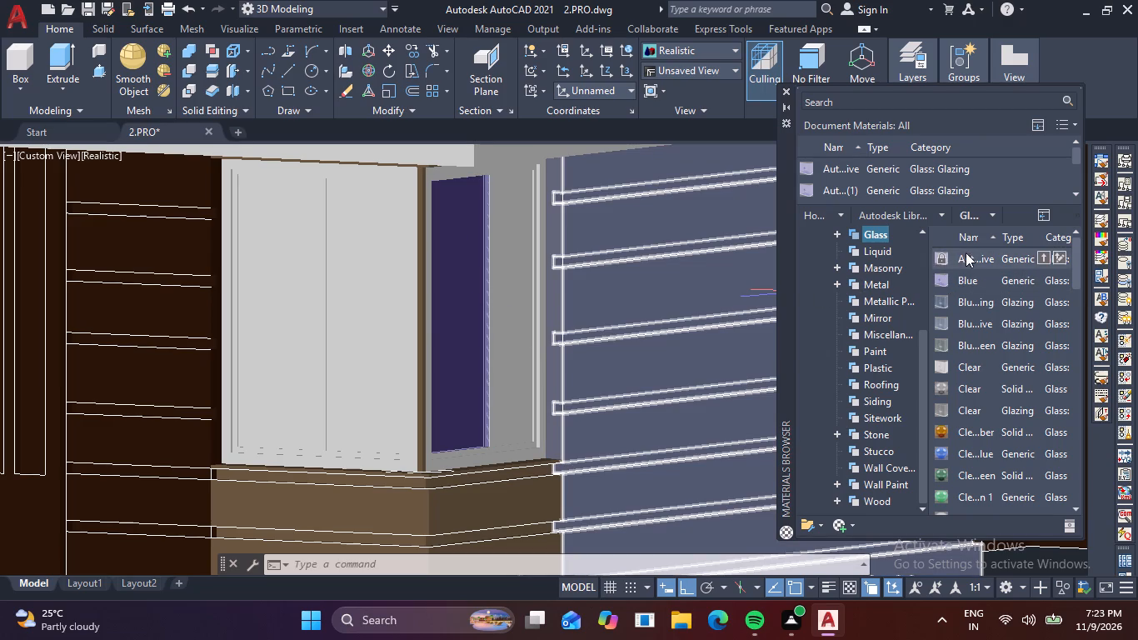
drag(928, 259, 845, 291)
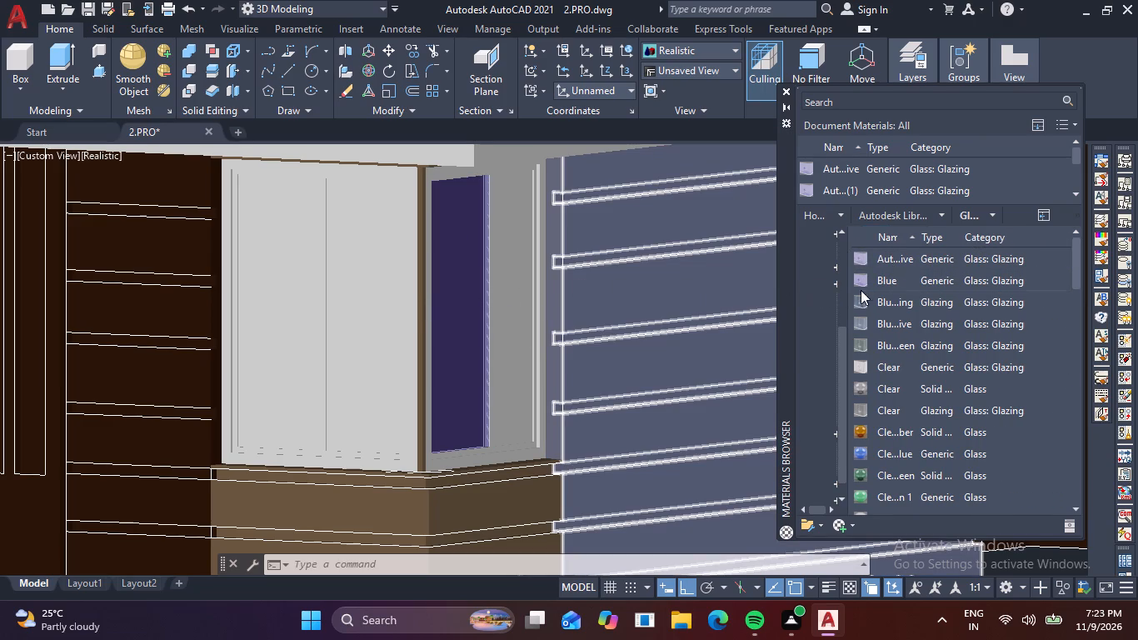
drag(861, 287, 956, 281)
drag(861, 258, 756, 279)
drag(756, 279, 518, 265)
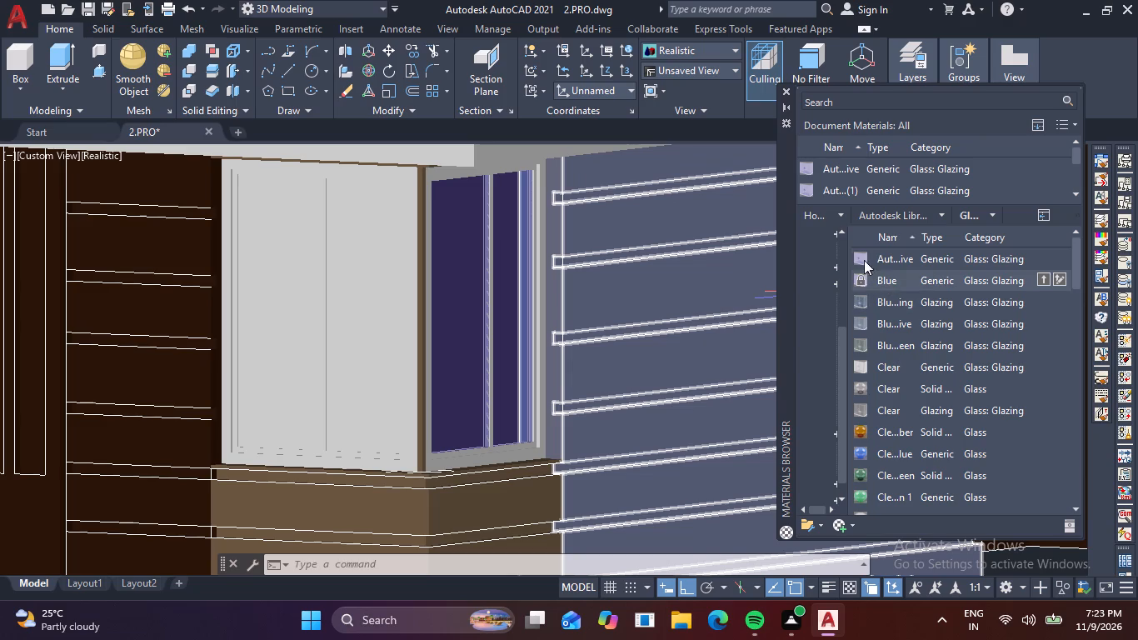
Apply the Aut...ive glass material to the pane nearest the corner on the front face of the corner window.
drag(864, 260, 373, 300)
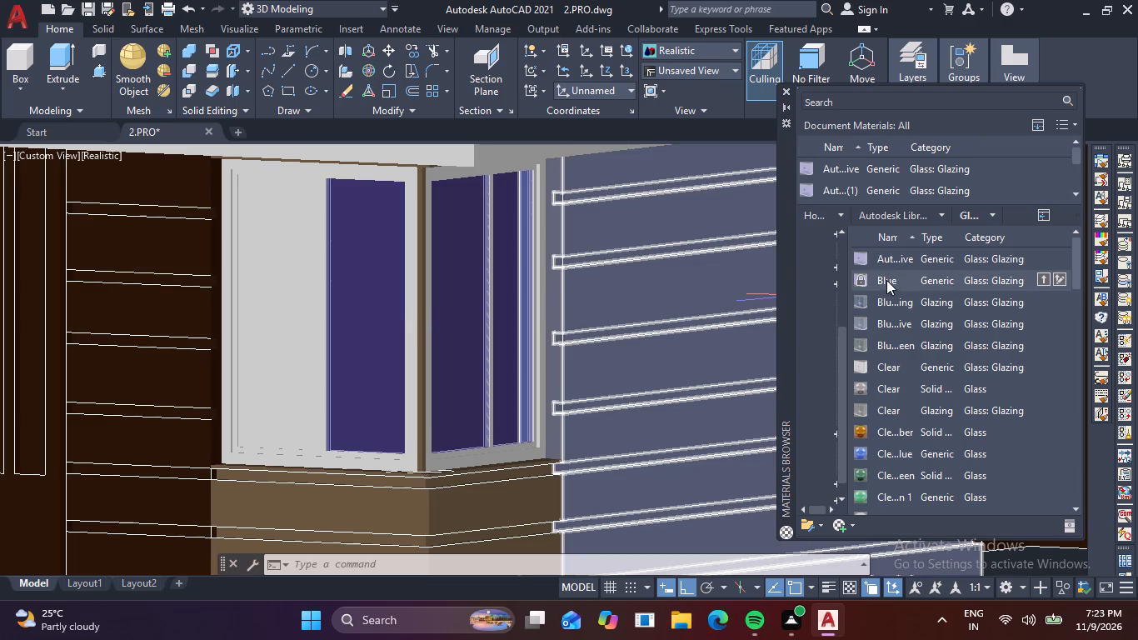
Apply the Aut...ive glass material to the remaining unglazed pane on the front face of the ground-floor corner window.
drag(874, 252, 297, 300)
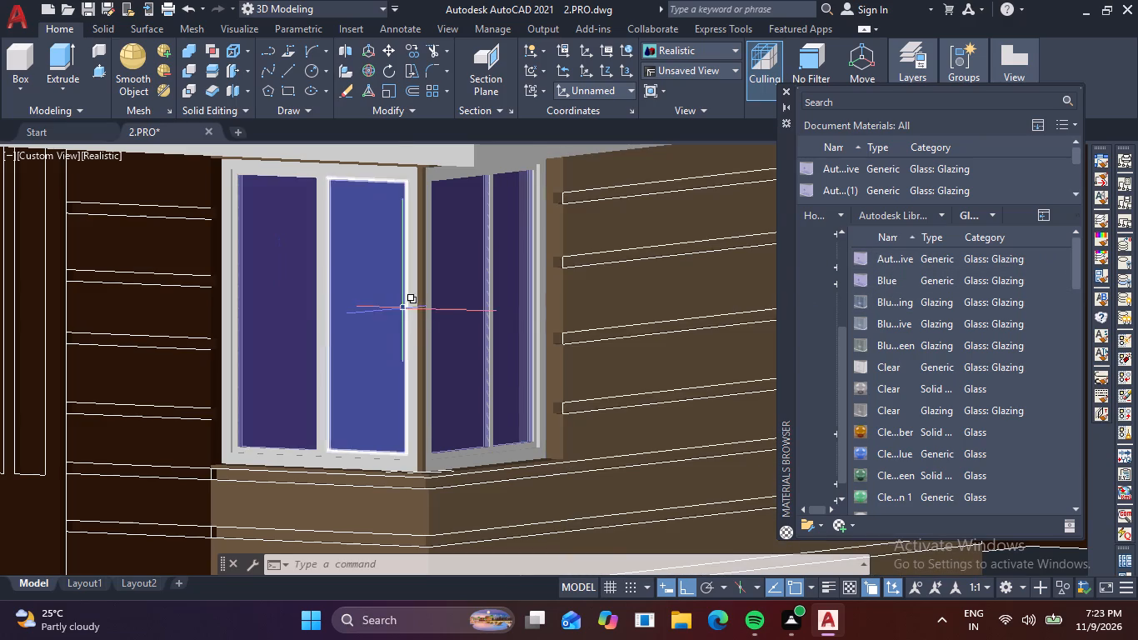
Apply the Aut...ive glass material to both panes of the two-pane ground-floor window in the Chocolate wall beyond the vertical slats.
scroll(405, 308, up, 1)
scroll(443, 317, down, 3)
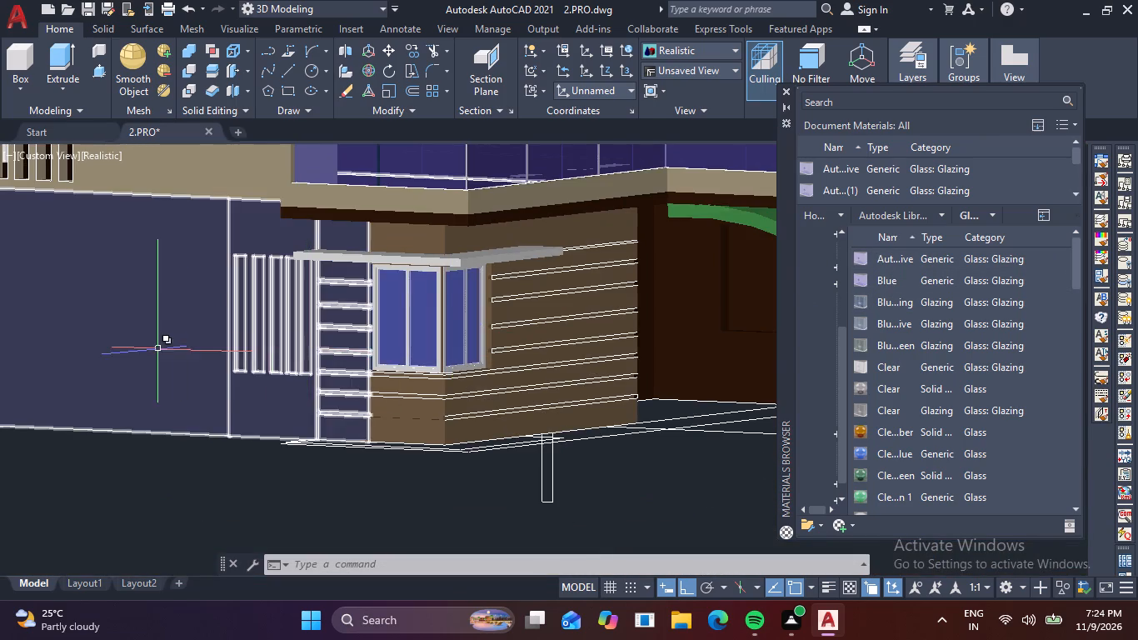
middle_drag(158, 349, 492, 396)
scroll(287, 343, up, 3)
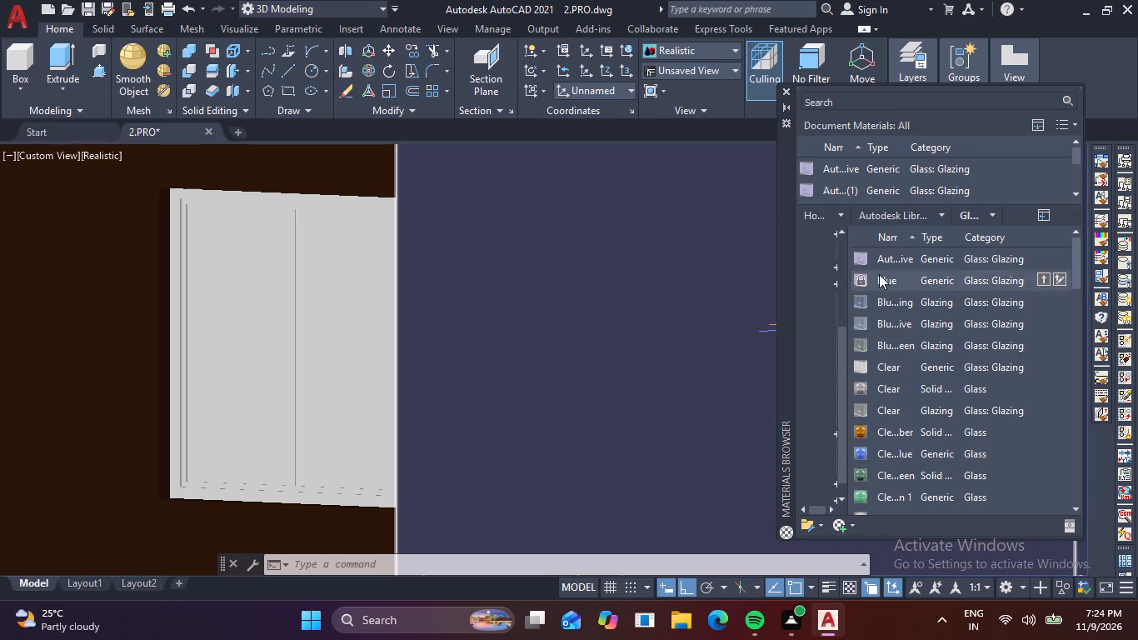
drag(858, 257, 345, 346)
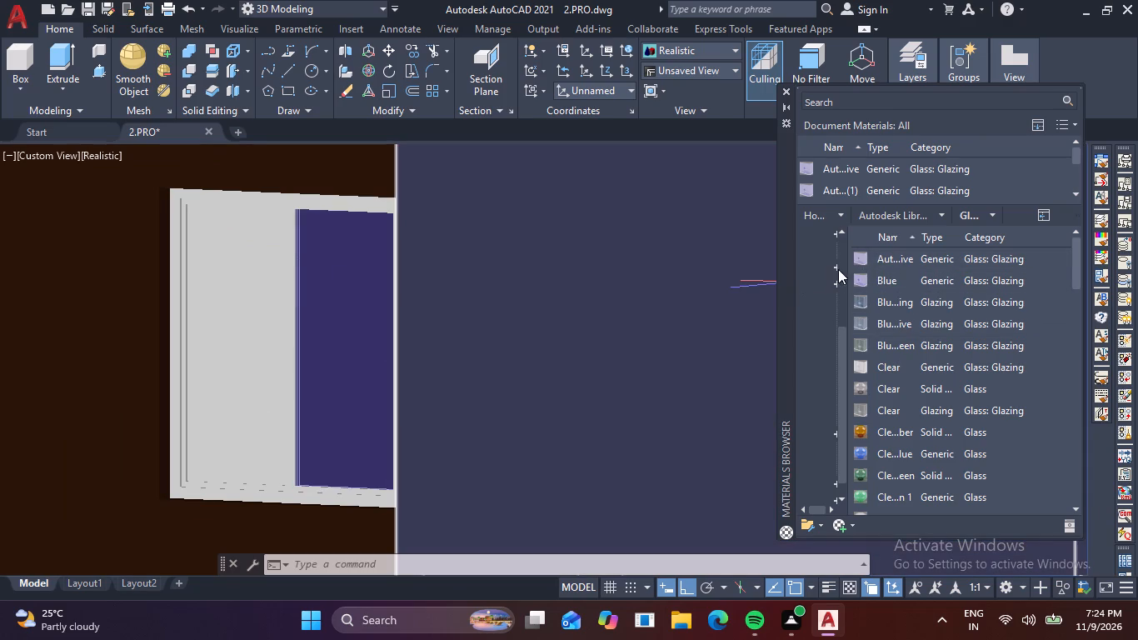
drag(855, 263, 260, 355)
Apply the Aut...ive glass material to all four panes of the adjacent ground-floor window that wraps the wall recess, covering both its faces.
scroll(254, 357, down, 3)
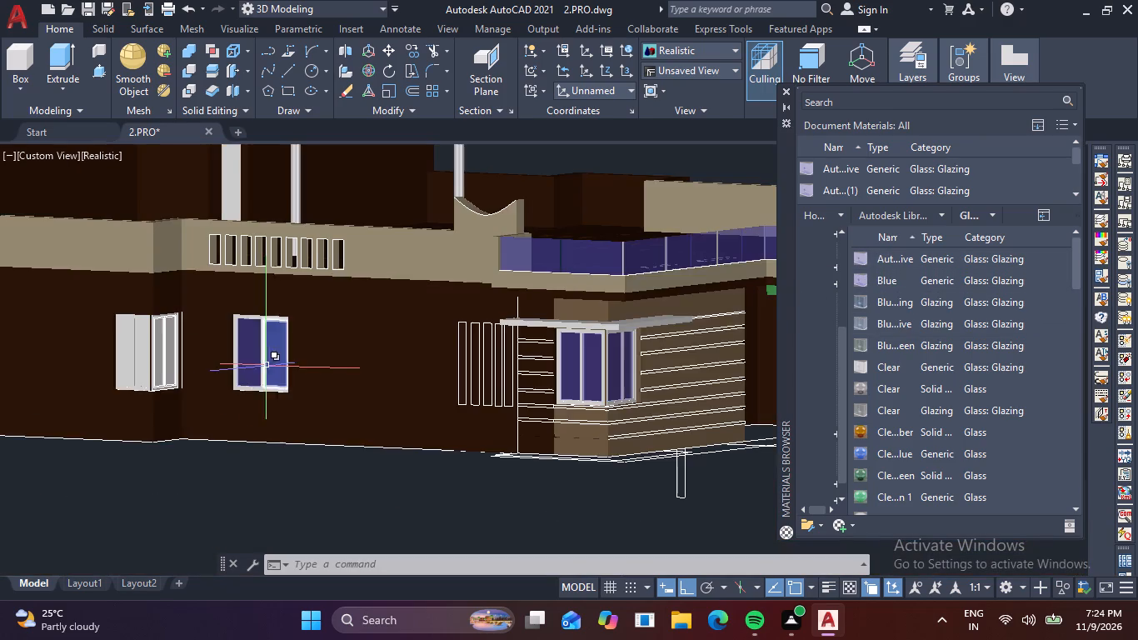
middle_drag(260, 376, 409, 384)
scroll(324, 351, up, 4)
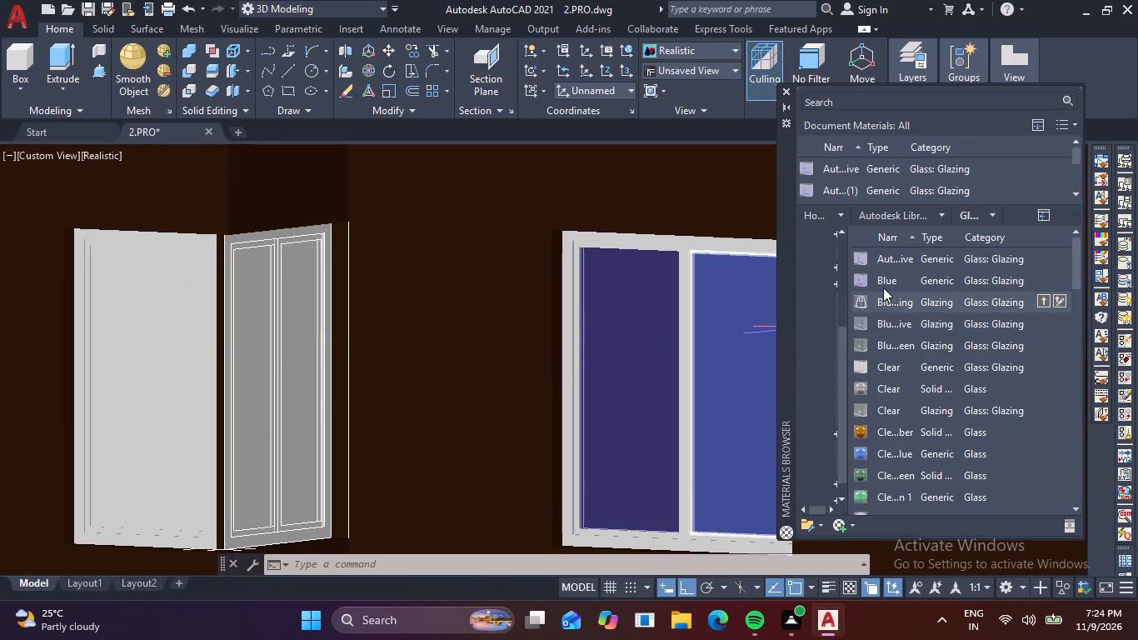
drag(868, 259, 297, 365)
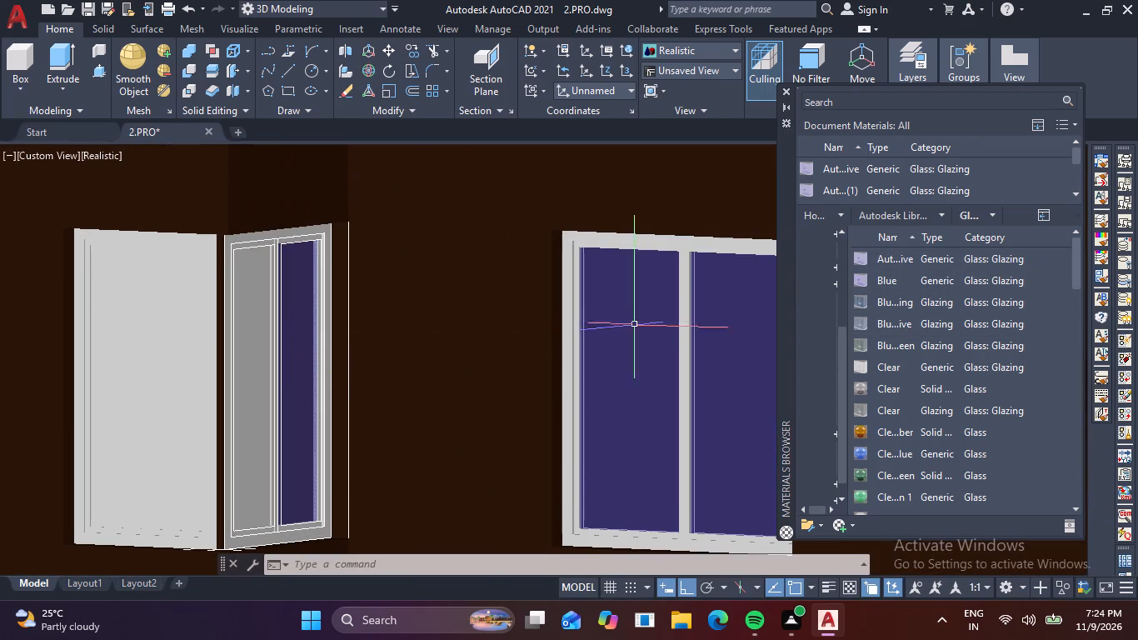
drag(856, 264, 260, 342)
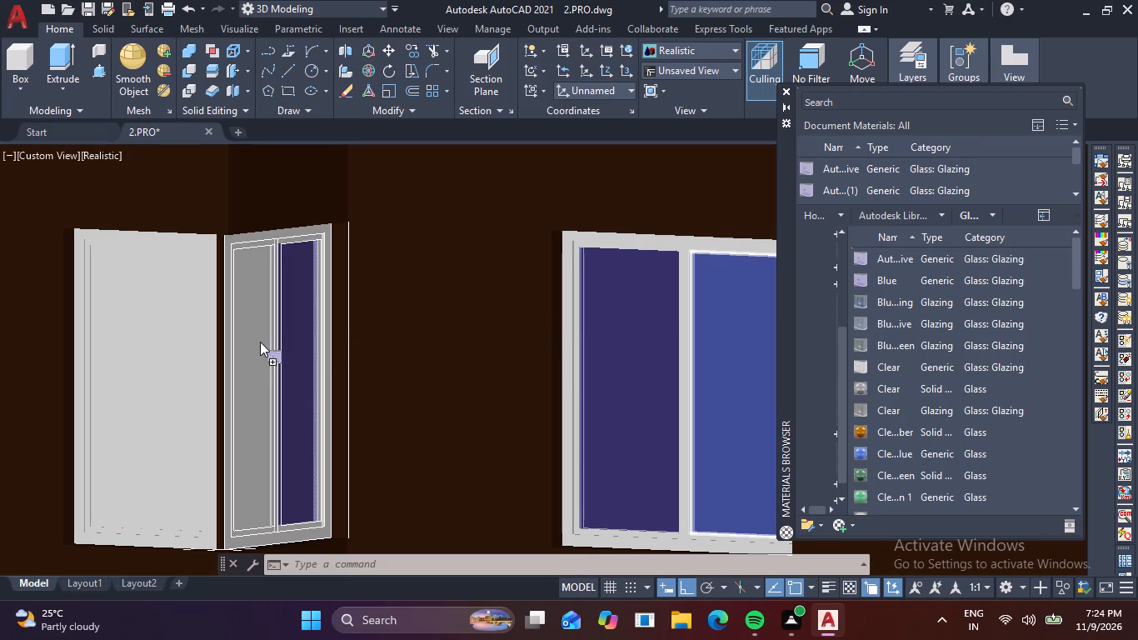
drag(260, 342, 259, 342)
drag(853, 253, 308, 354)
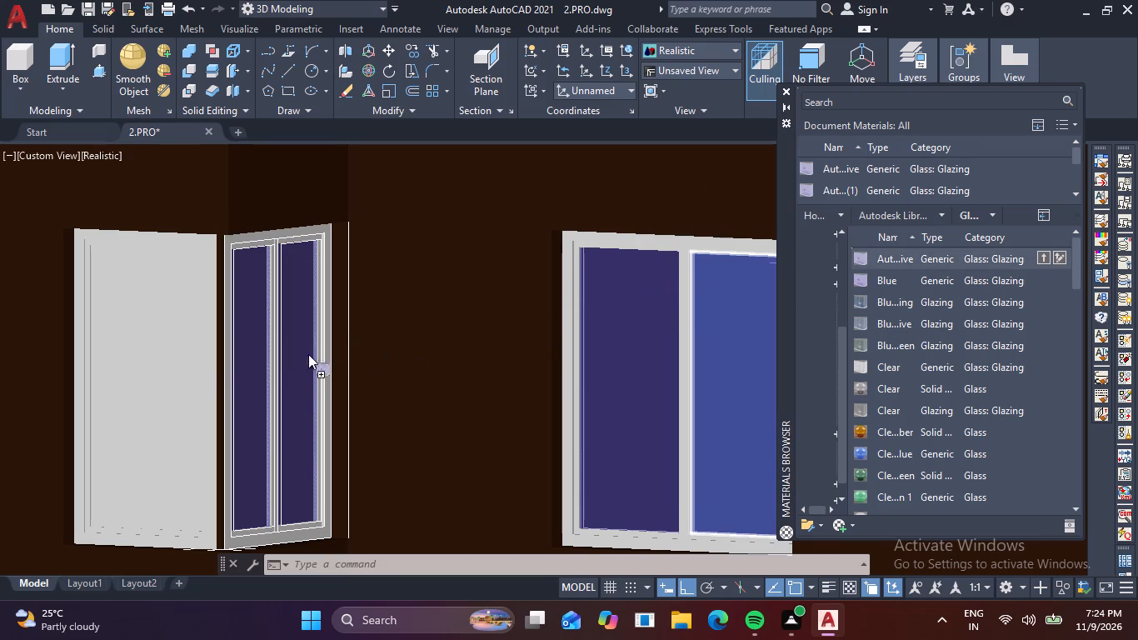
drag(308, 354, 190, 354)
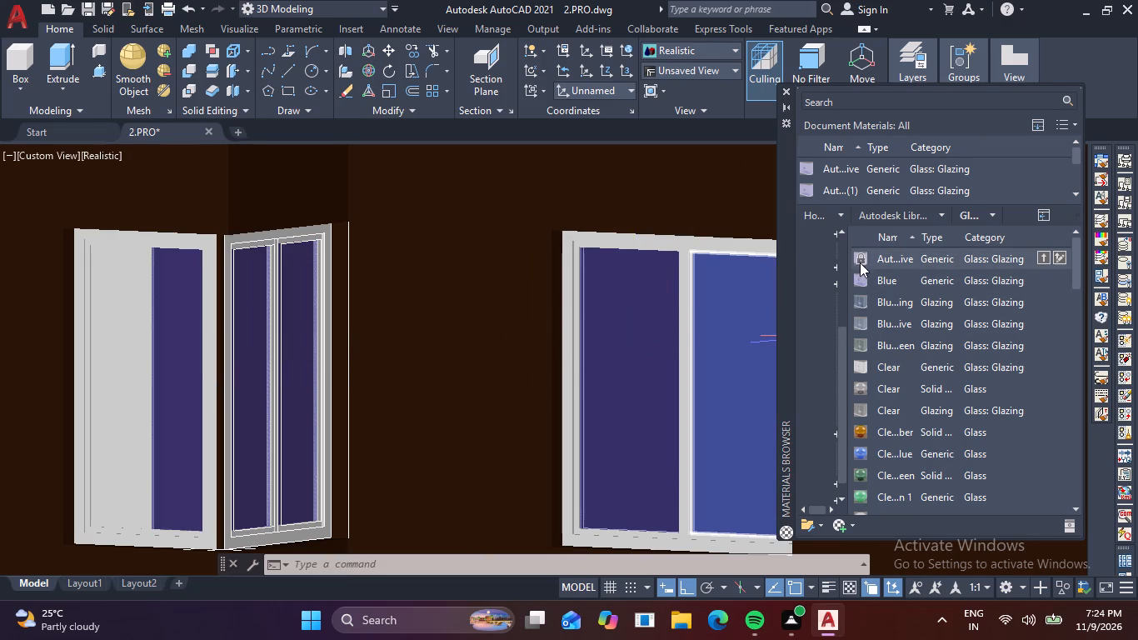
drag(860, 260, 133, 366)
Apply the Aut...ive glass material to the pane of the narrow ground-floor window beyond the small four-light window.
scroll(147, 382, down, 1)
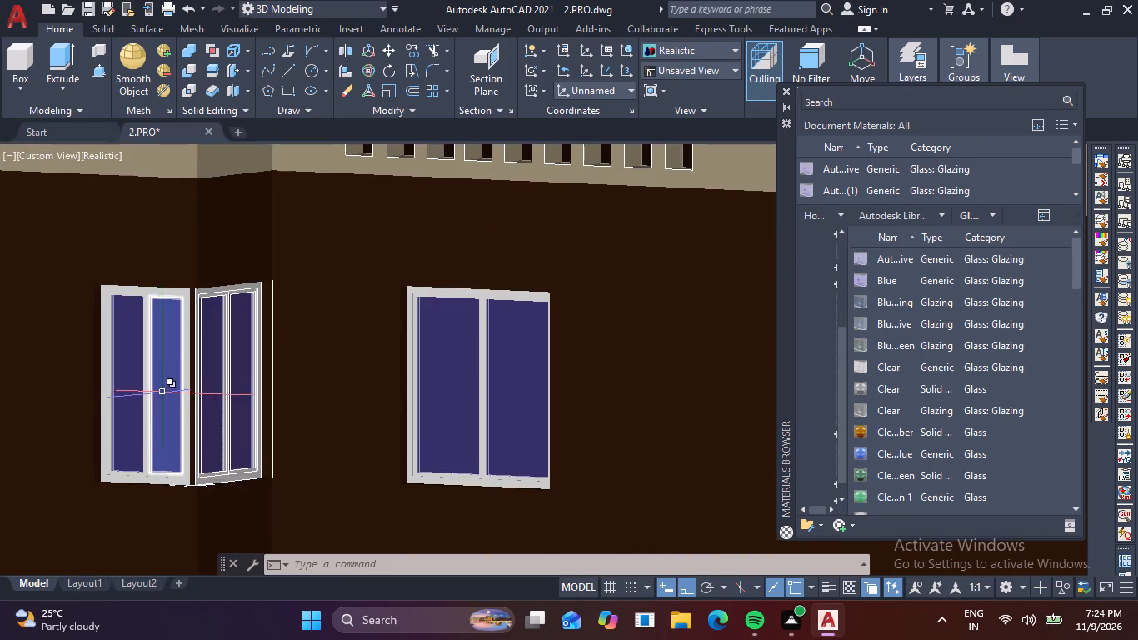
middle_drag(175, 402, 375, 411)
scroll(157, 413, down, 1)
middle_drag(185, 437, 423, 444)
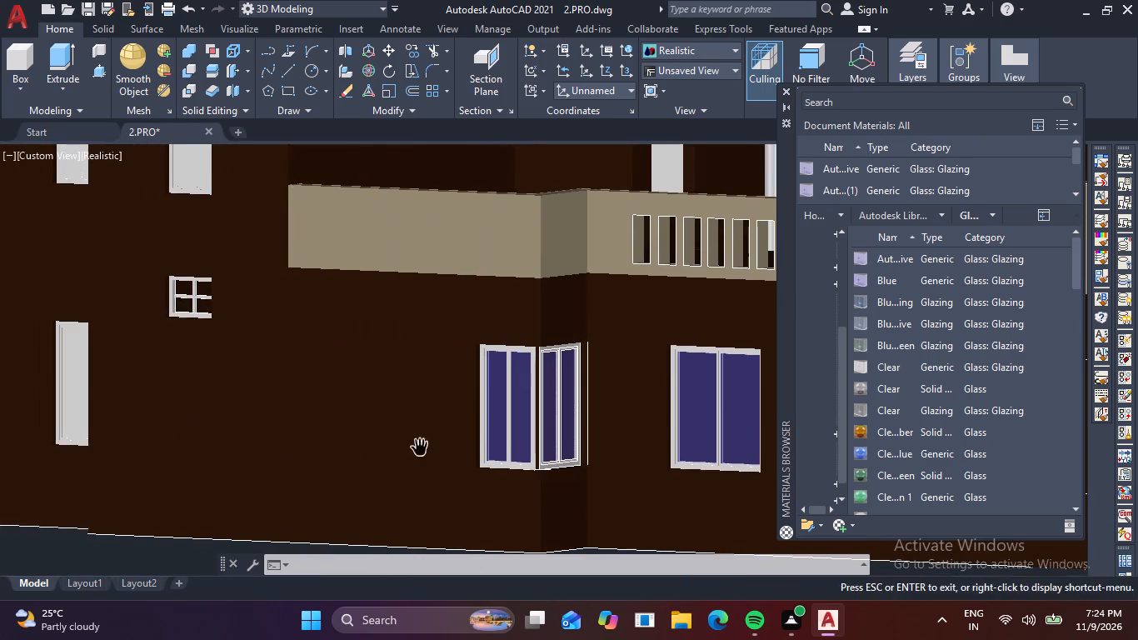
middle_drag(43, 457, 190, 501)
scroll(248, 427, up, 3)
middle_drag(216, 428, 392, 456)
drag(856, 258, 245, 412)
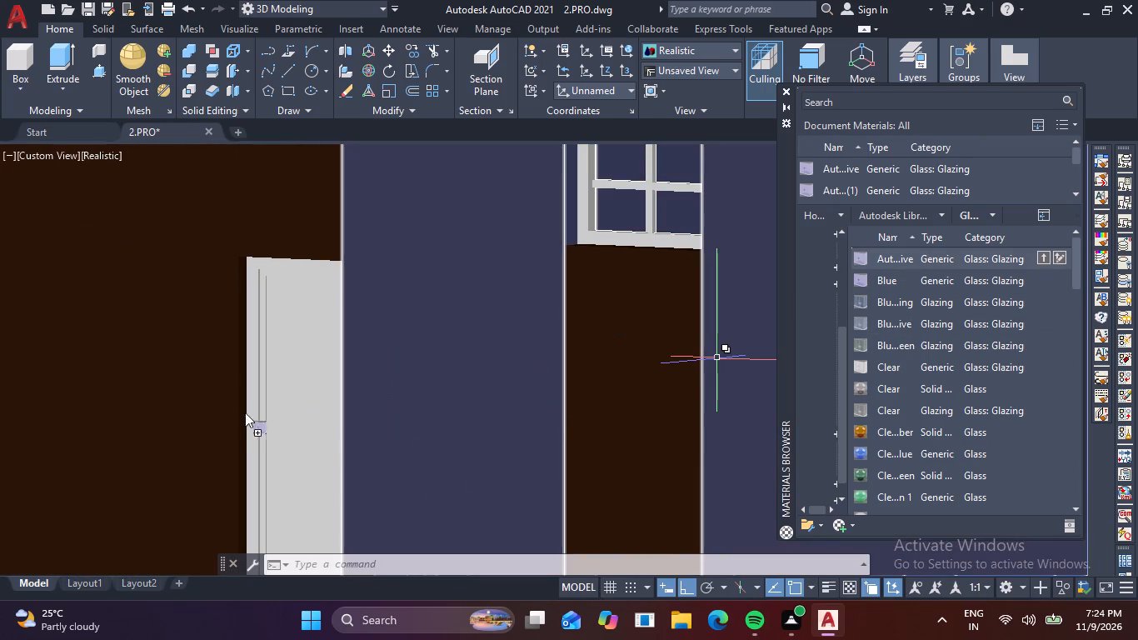
drag(245, 412, 315, 399)
Apply the Aut...ive glass material to the three panes of the lower corner window at the house's far end, covering both its faces.
scroll(272, 425, down, 2)
middle_drag(164, 448, 387, 434)
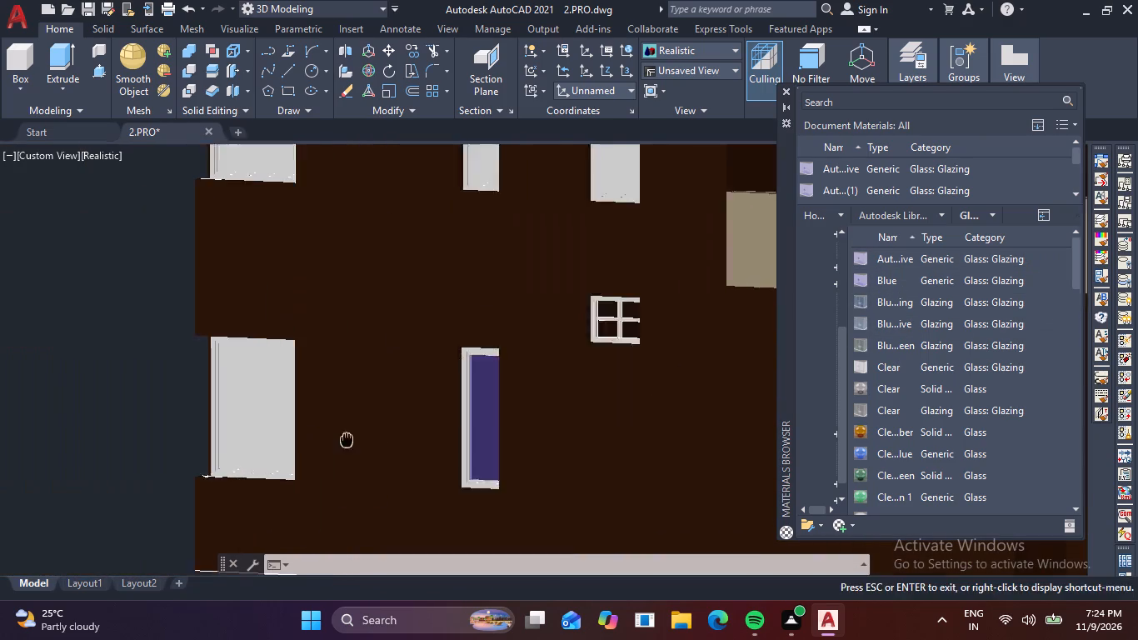
middle_drag(387, 434, 434, 426)
drag(851, 251, 380, 399)
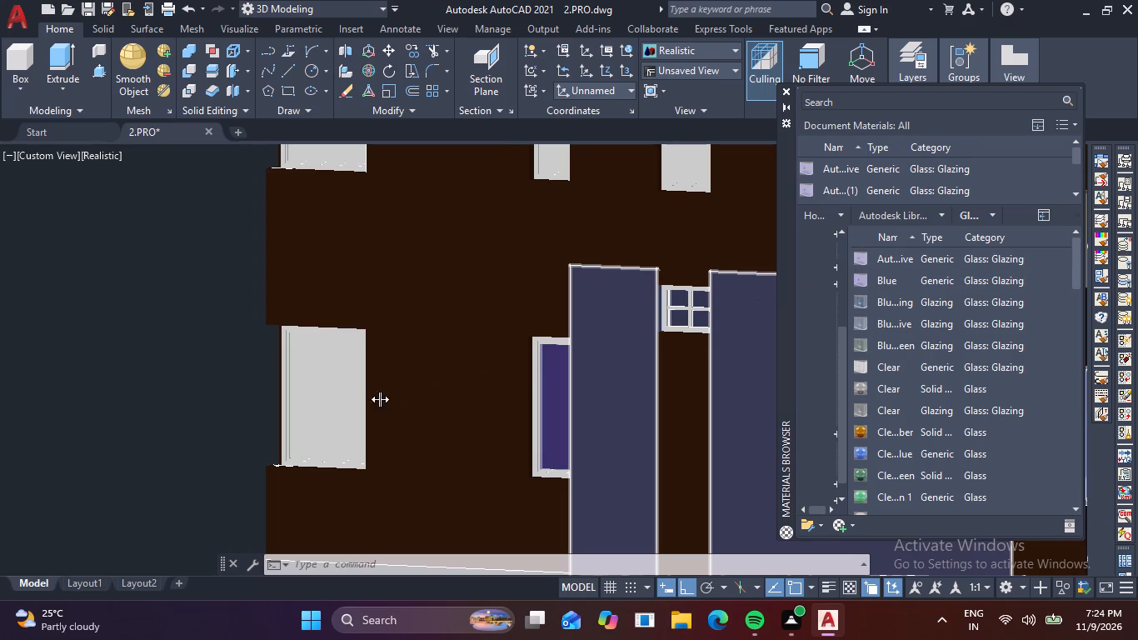
drag(380, 399, 355, 403)
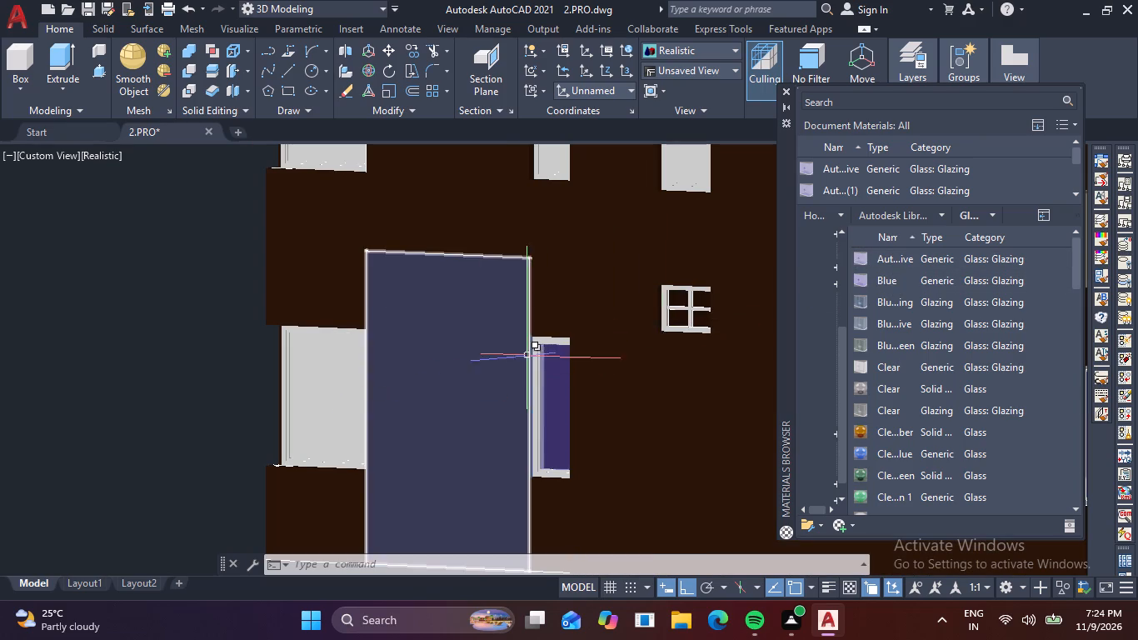
drag(866, 262, 351, 388)
drag(856, 262, 318, 387)
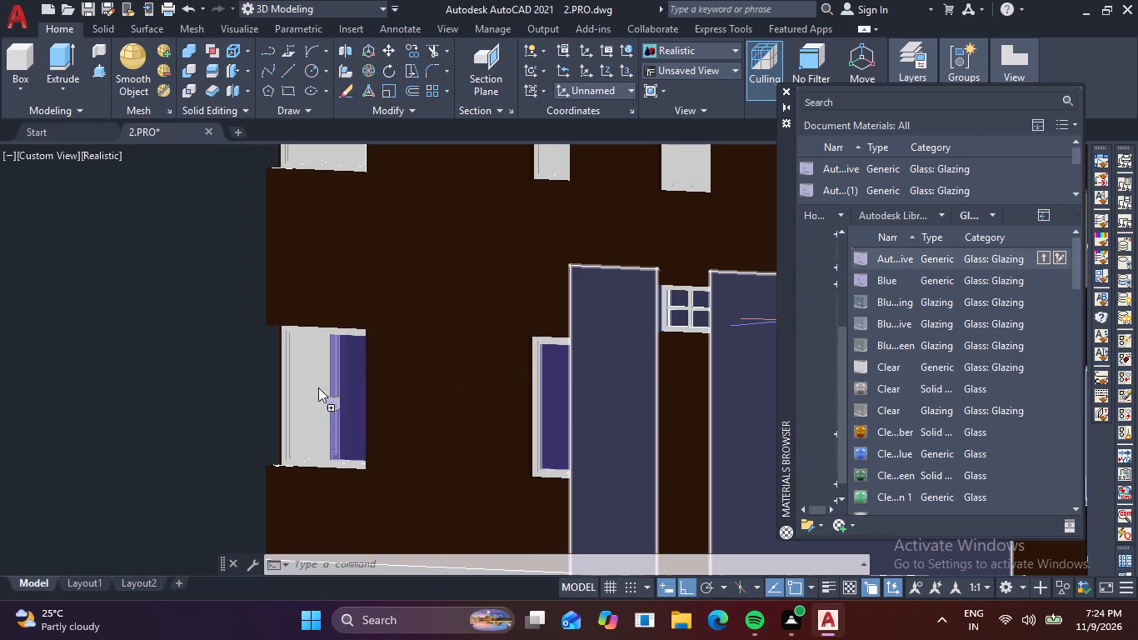
drag(318, 387, 297, 390)
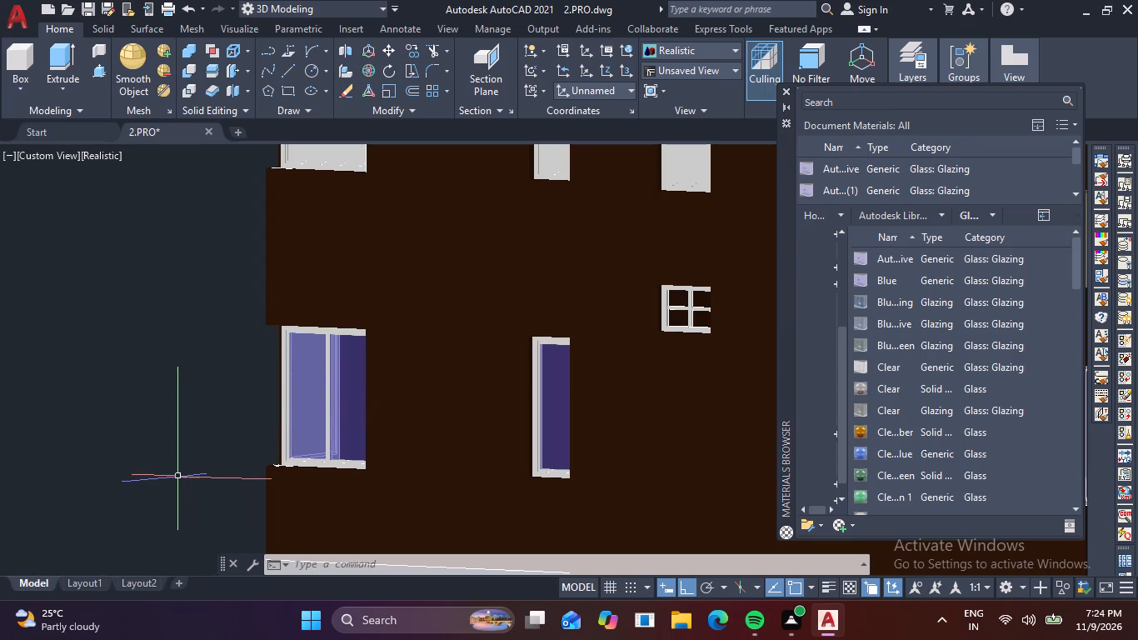
shift+middle_drag(178, 477, 336, 483)
middle_drag(307, 457, 0, 546)
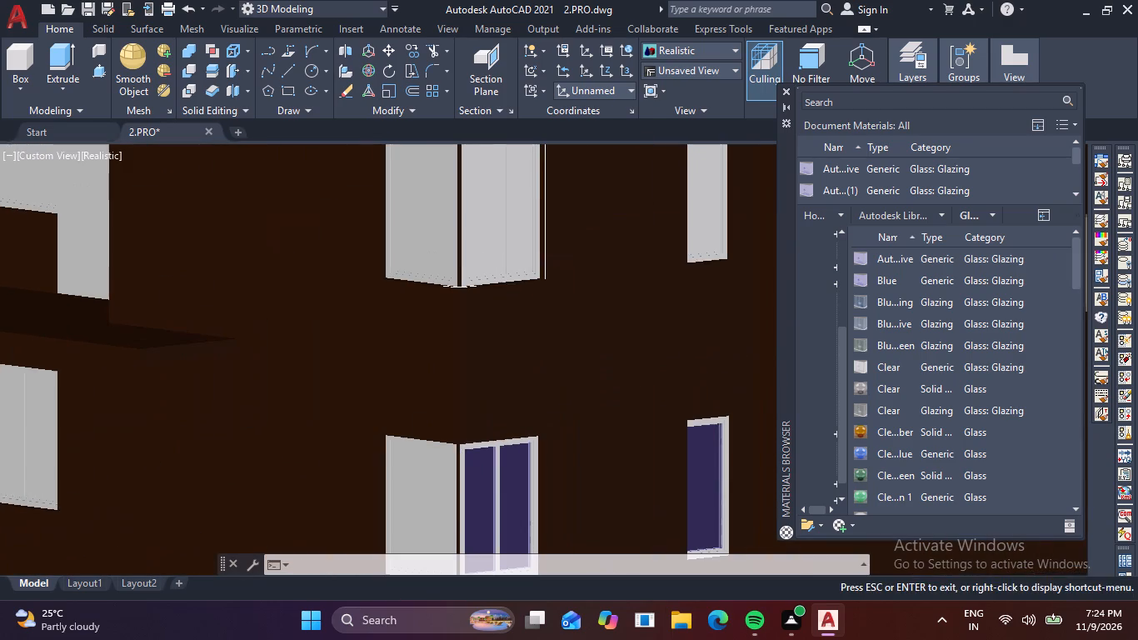
drag(861, 256, 585, 448)
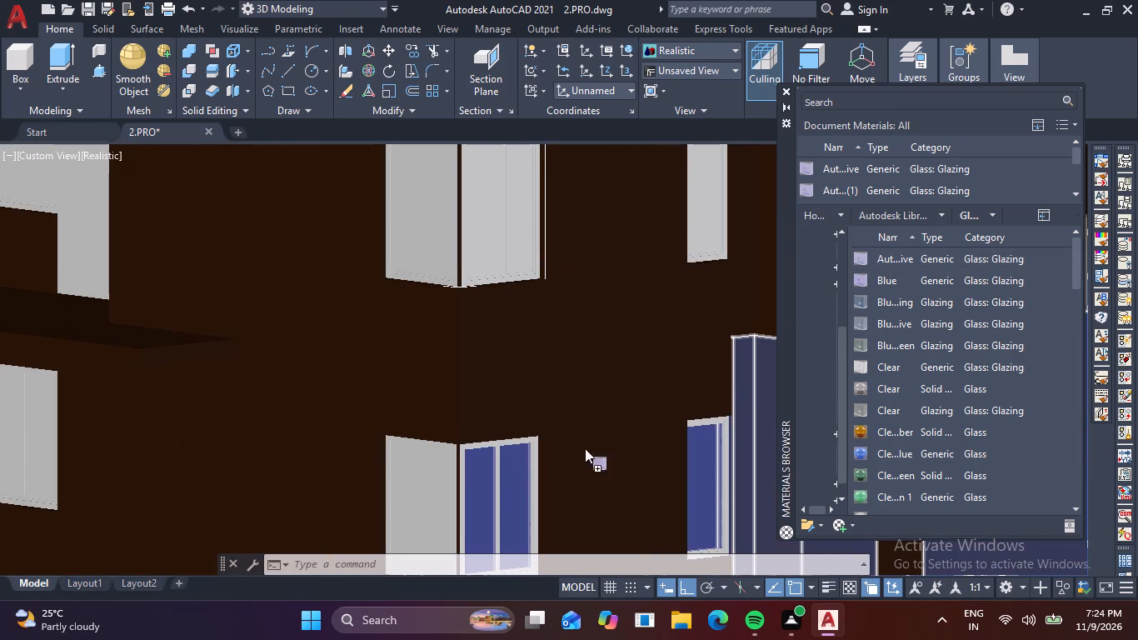
drag(585, 448, 427, 499)
Apply the Aut...ive glass material to the three panes of the upper-floor corner window directly above the glazed one.
middle_drag(499, 437, 474, 566)
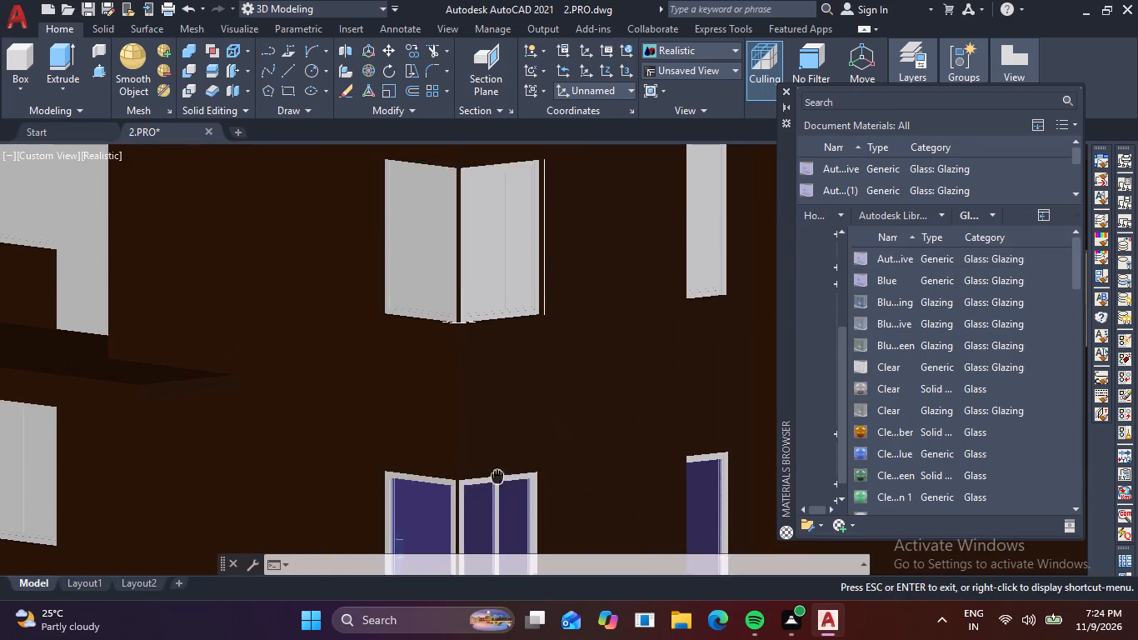
middle_drag(474, 566, 461, 630)
drag(856, 258, 387, 399)
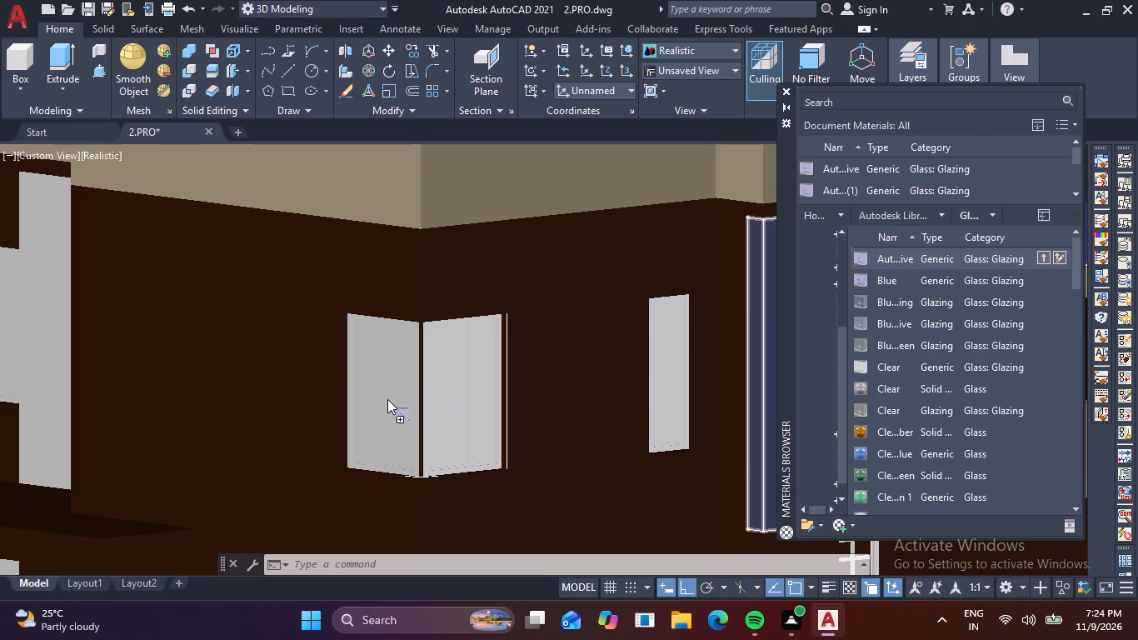
drag(387, 399, 379, 399)
drag(860, 257, 623, 368)
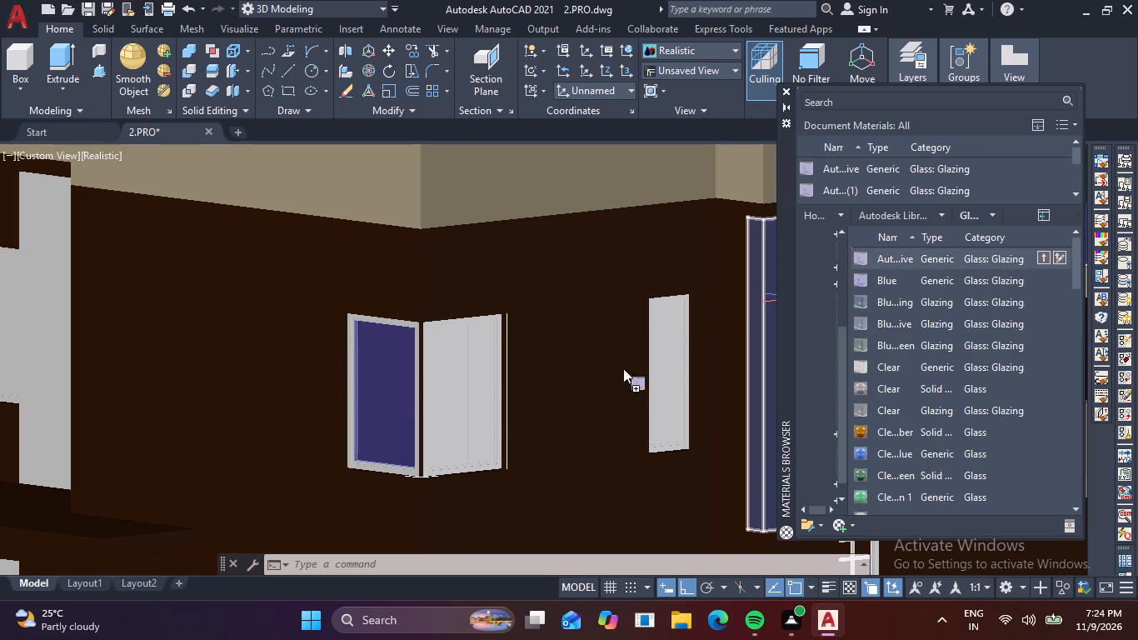
drag(623, 368, 447, 400)
drag(874, 259, 750, 299)
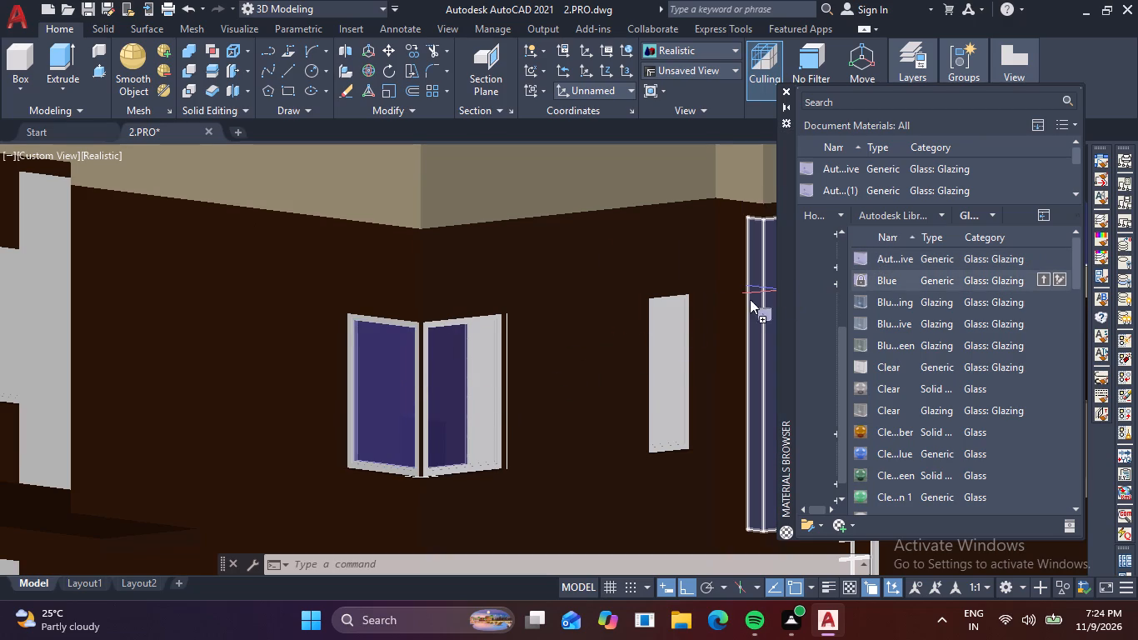
drag(750, 299, 476, 372)
Apply the Aut...ive glass material to the two narrow upper-floor windows along the wall beside the corner window.
scroll(520, 382, down, 1)
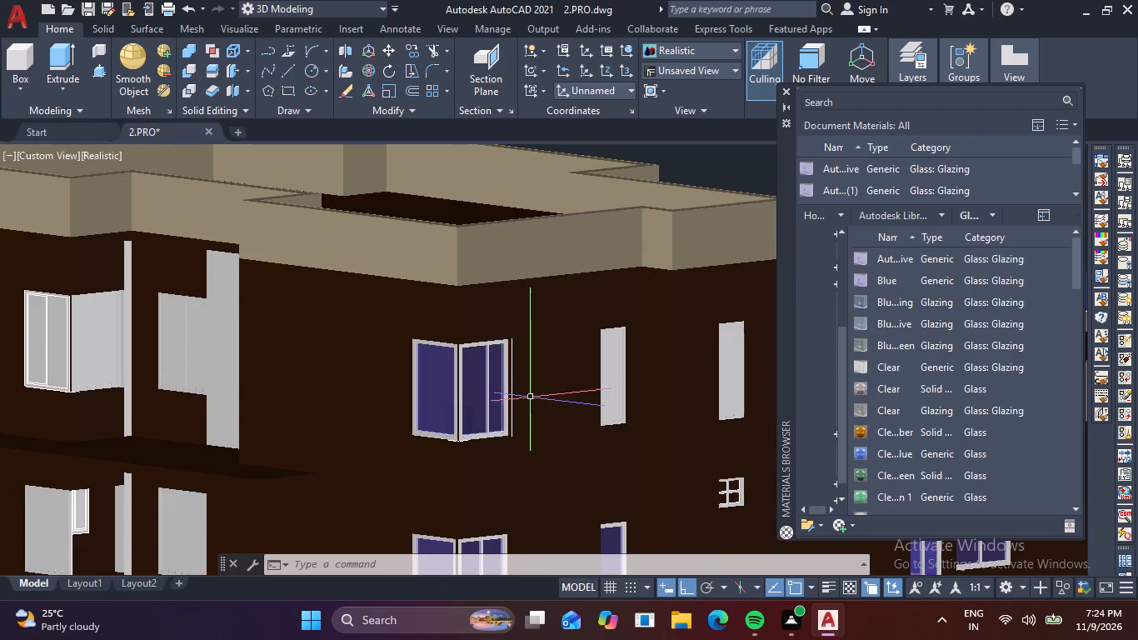
middle_drag(519, 411, 294, 468)
scroll(368, 455, up, 2)
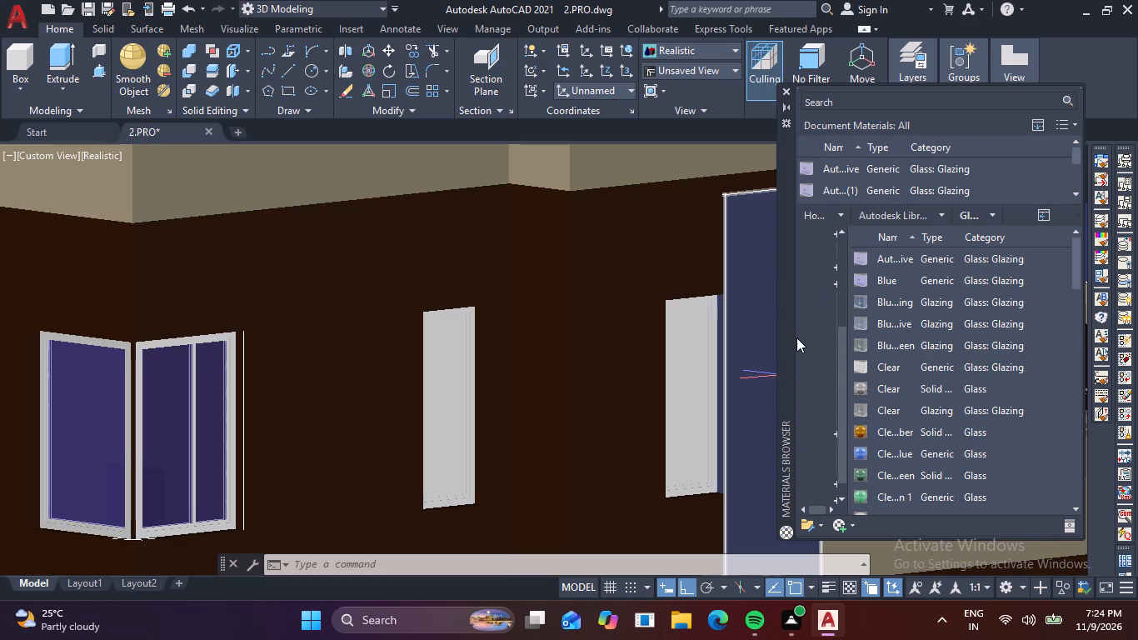
drag(867, 253, 447, 396)
middle_drag(513, 403, 315, 448)
drag(859, 264, 733, 317)
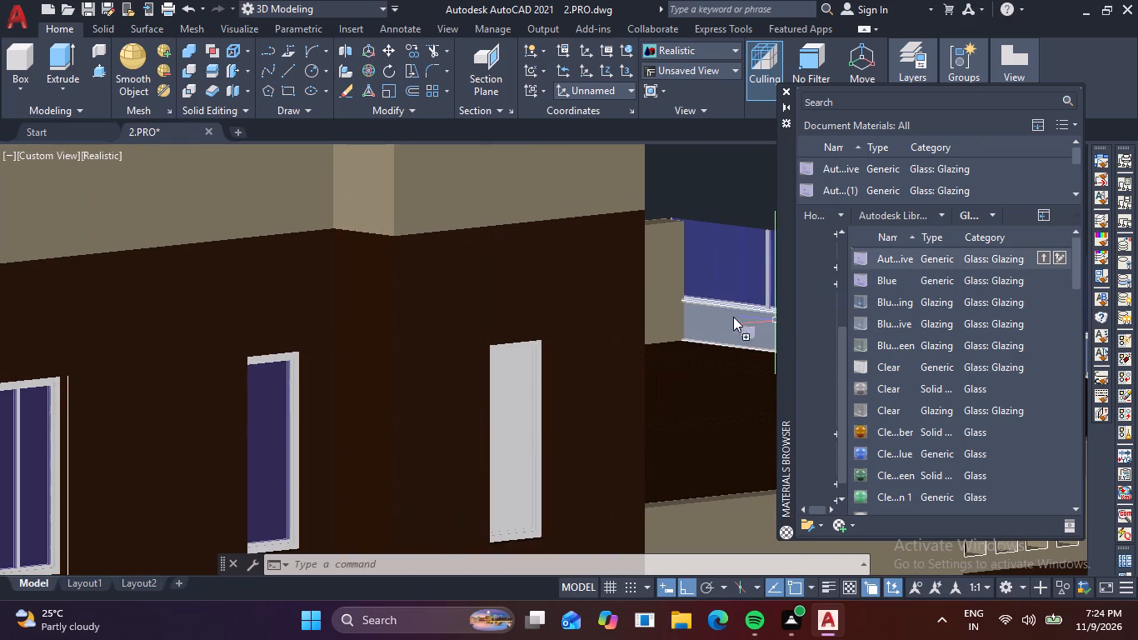
drag(733, 317, 519, 427)
Apply the Aut...ive glass material to both panes of the upper-floor window beside the tall door, on the side nearer the glazed corner window.
scroll(519, 428, down, 2)
middle_drag(336, 487, 447, 455)
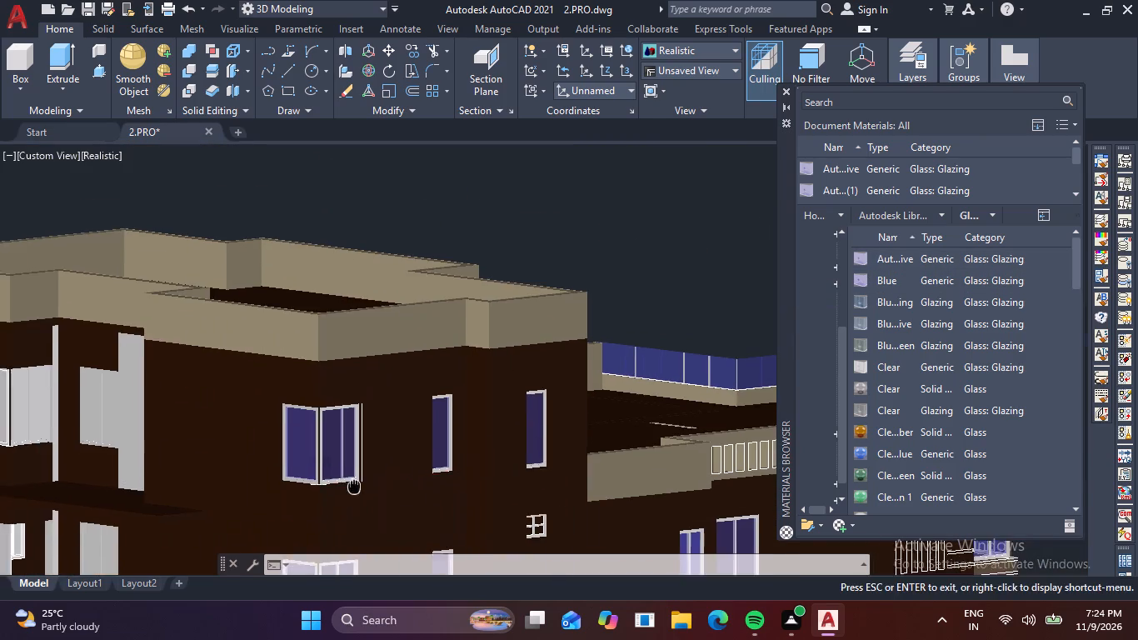
middle_drag(447, 455, 537, 411)
shift+middle_drag(284, 442, 292, 442)
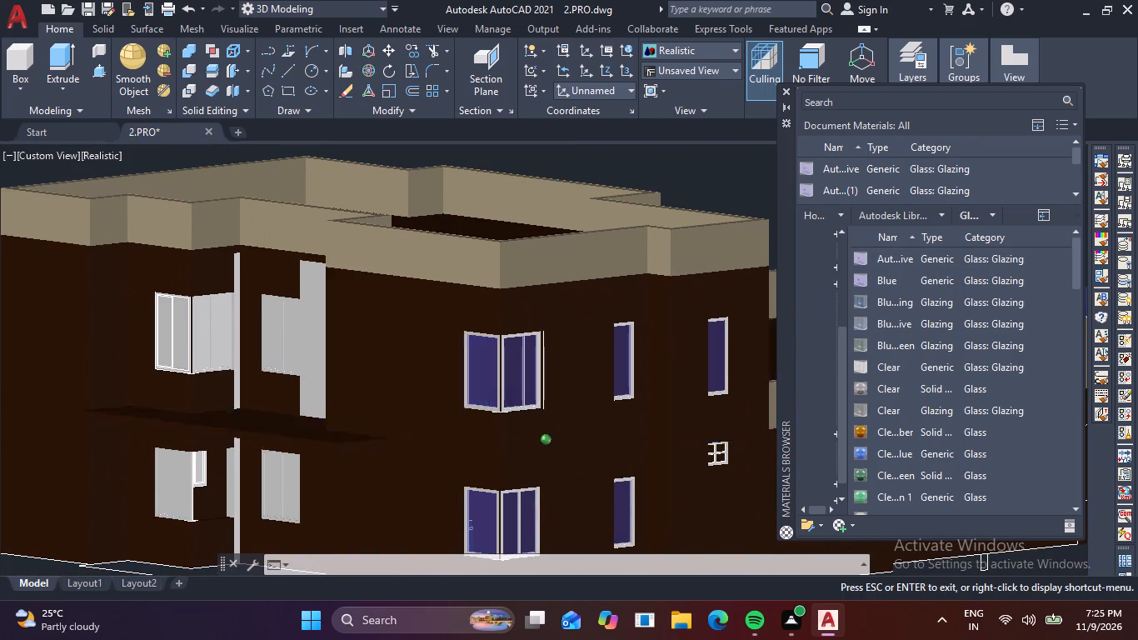
shift+middle_drag(292, 442, 357, 452)
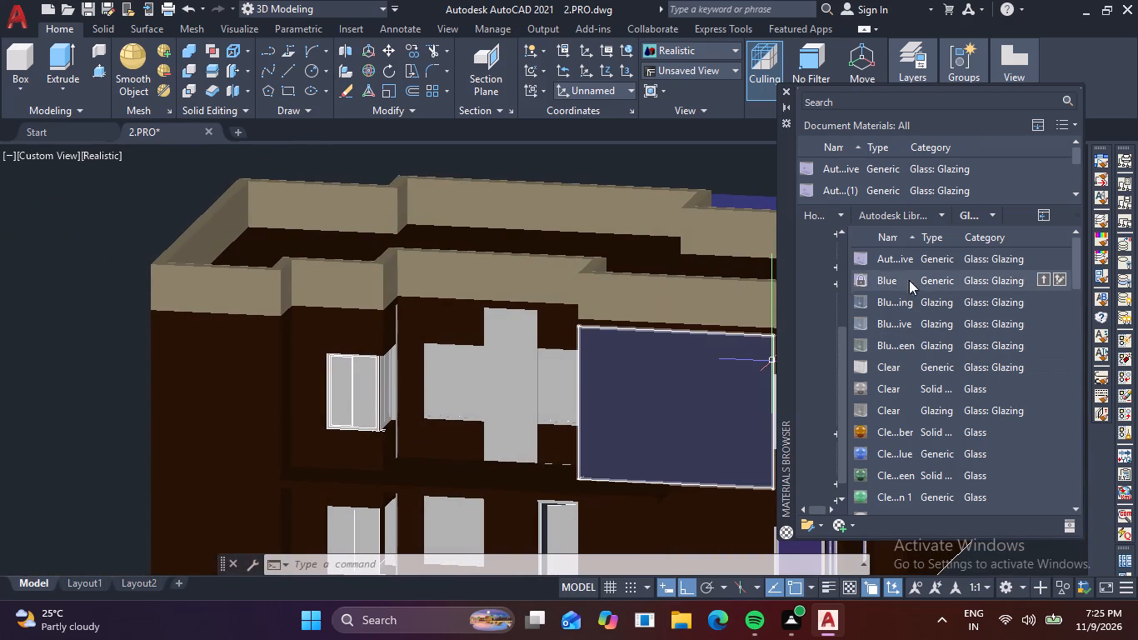
drag(853, 260, 559, 382)
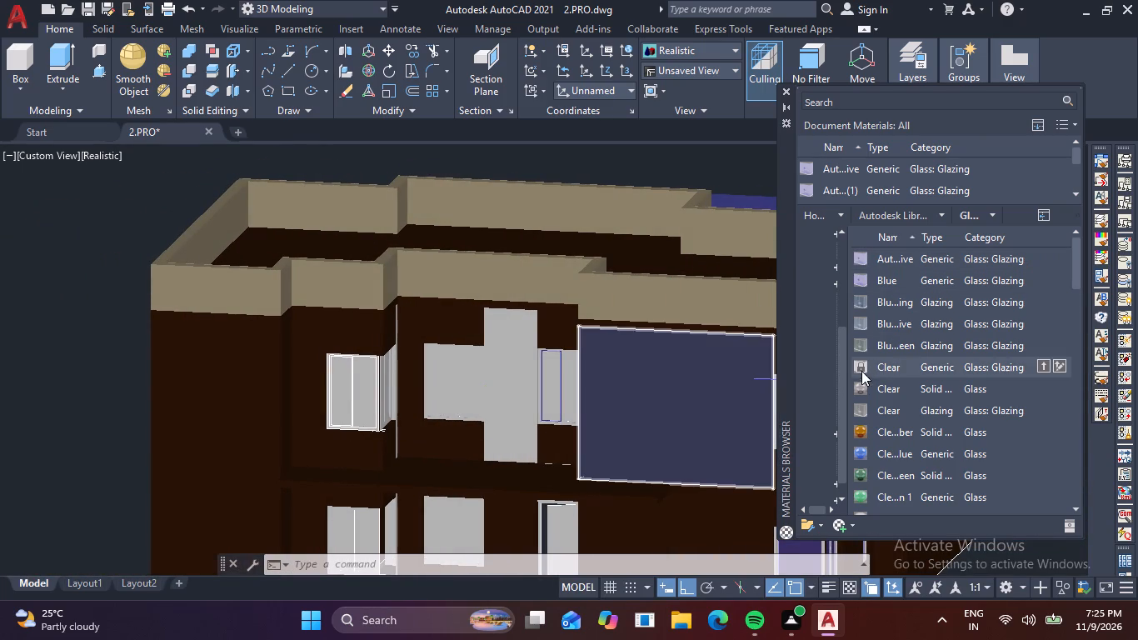
drag(853, 262, 737, 329)
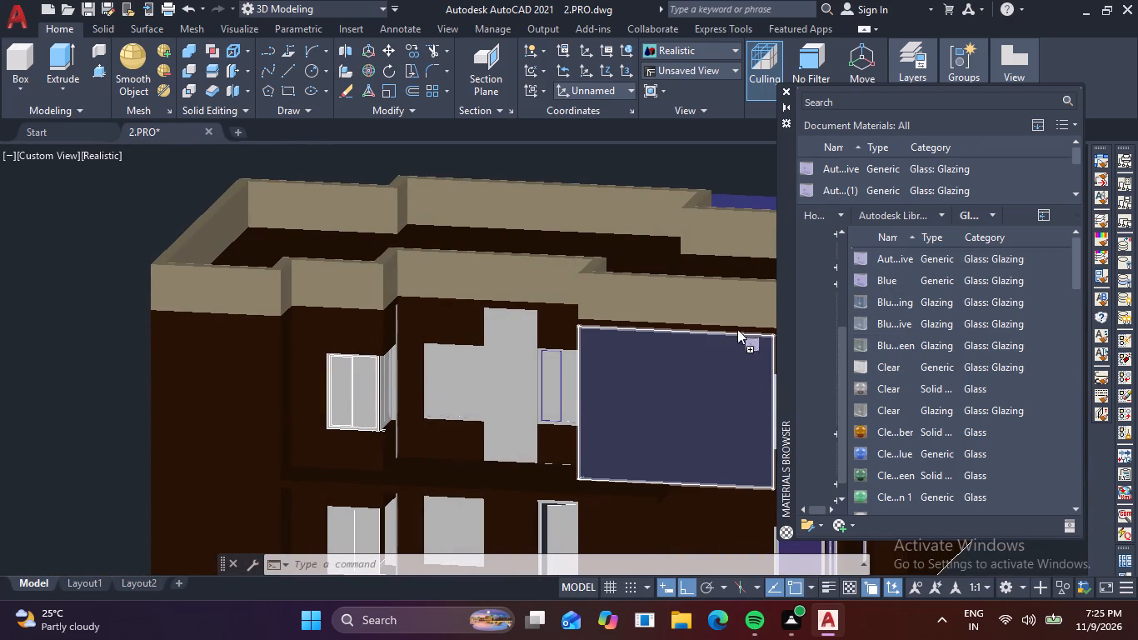
drag(737, 329, 549, 385)
scroll(557, 381, up, 3)
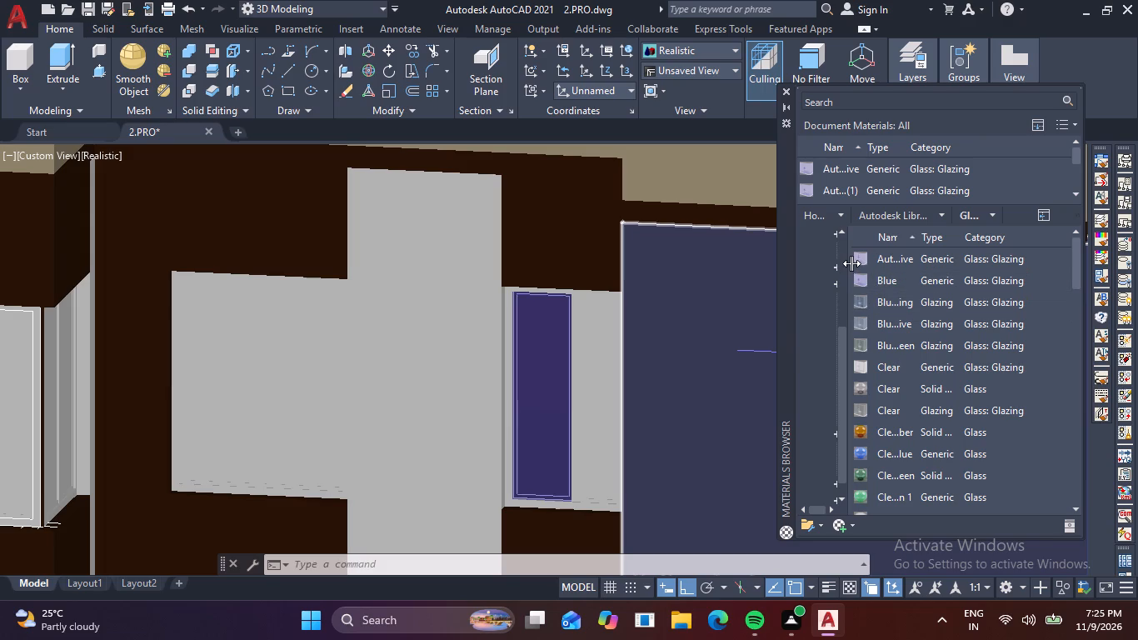
drag(853, 258, 589, 403)
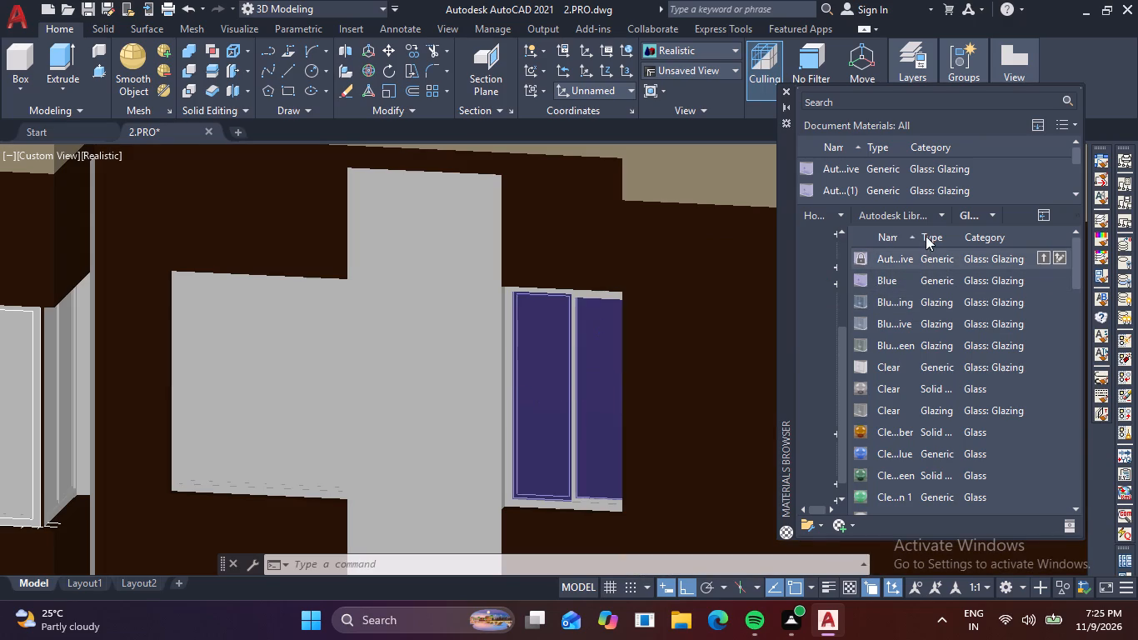
Apply the Aut...ive glass material to both panes of the upper-floor window on the other side of the tall door.
drag(865, 256, 307, 400)
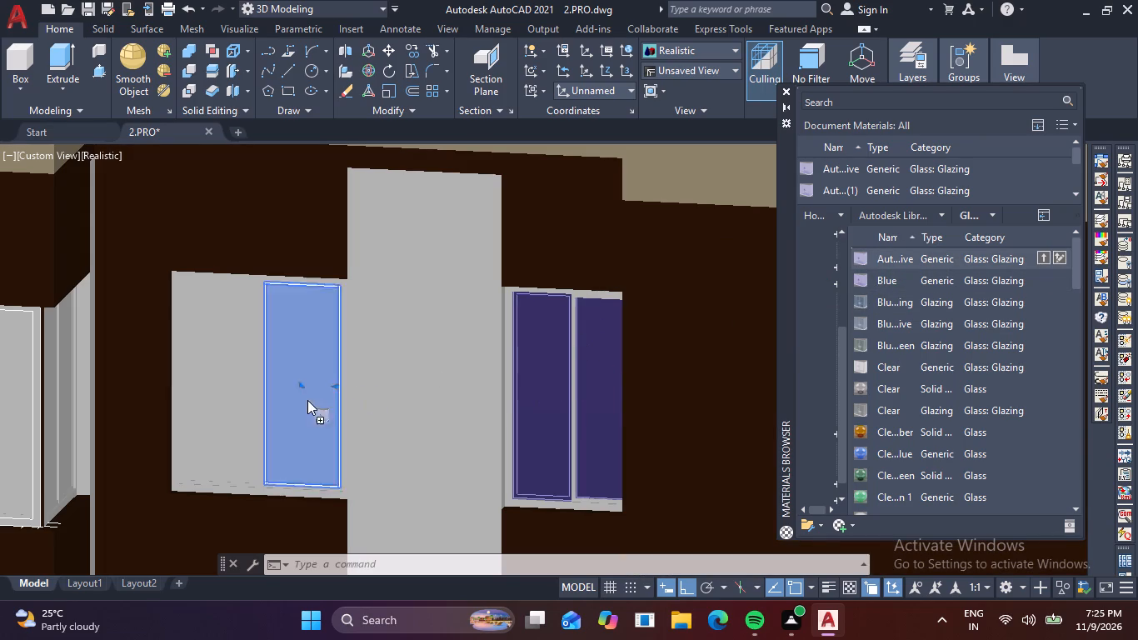
drag(859, 260, 442, 343)
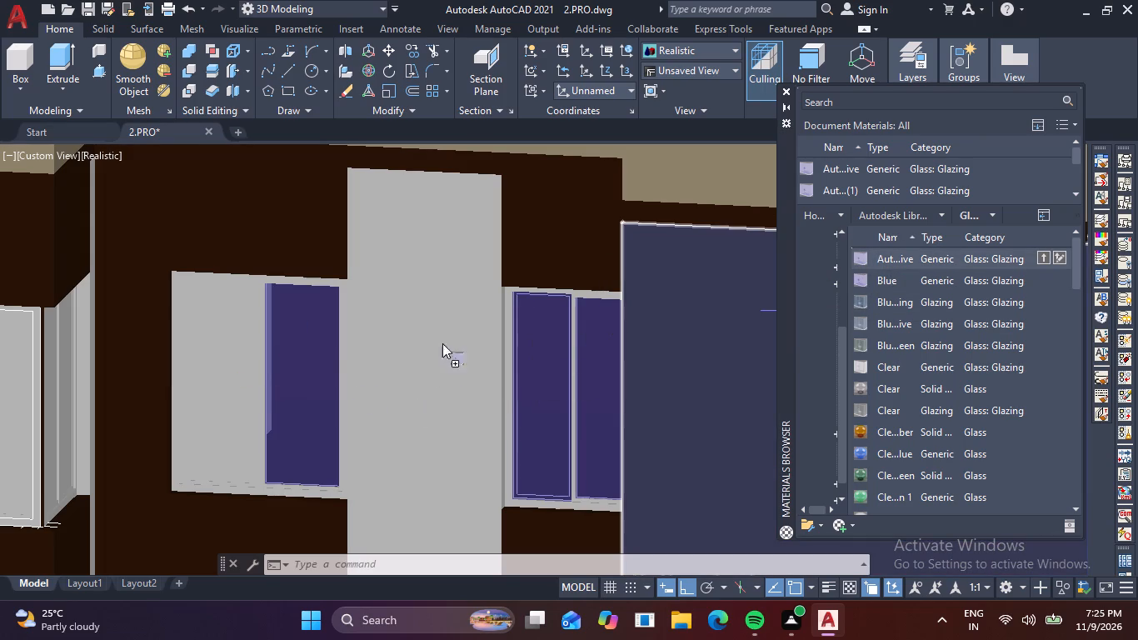
drag(442, 343, 222, 360)
Apply the Aut...ive glass material to both panes of the ground-floor window directly below the one just glazed.
middle_drag(346, 401, 536, 295)
scroll(557, 308, down, 1)
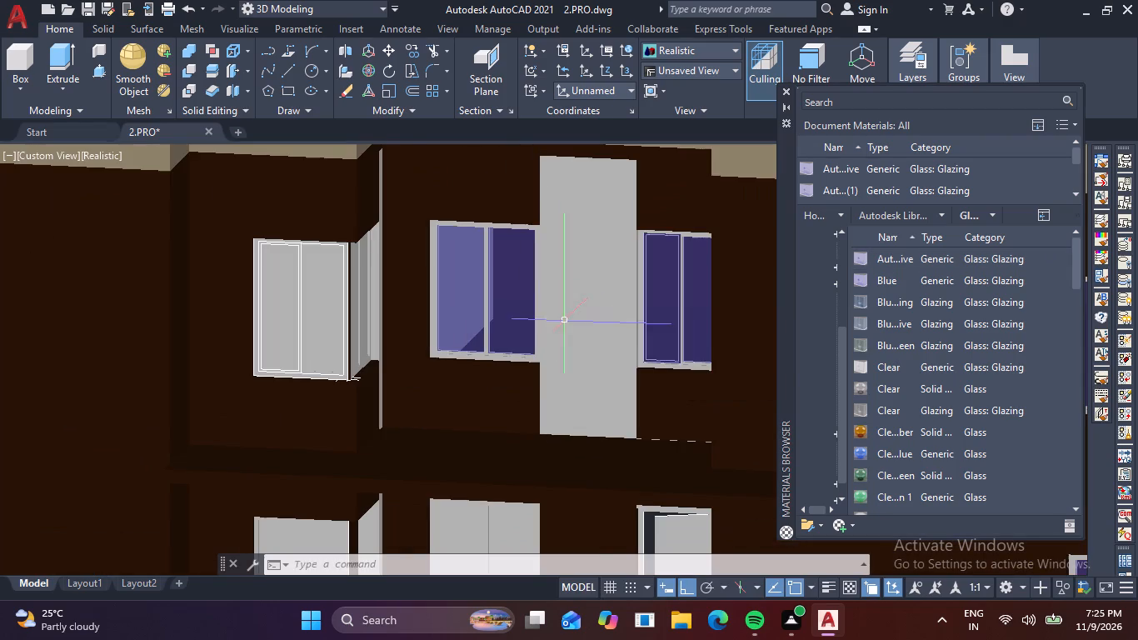
scroll(595, 401, down, 1)
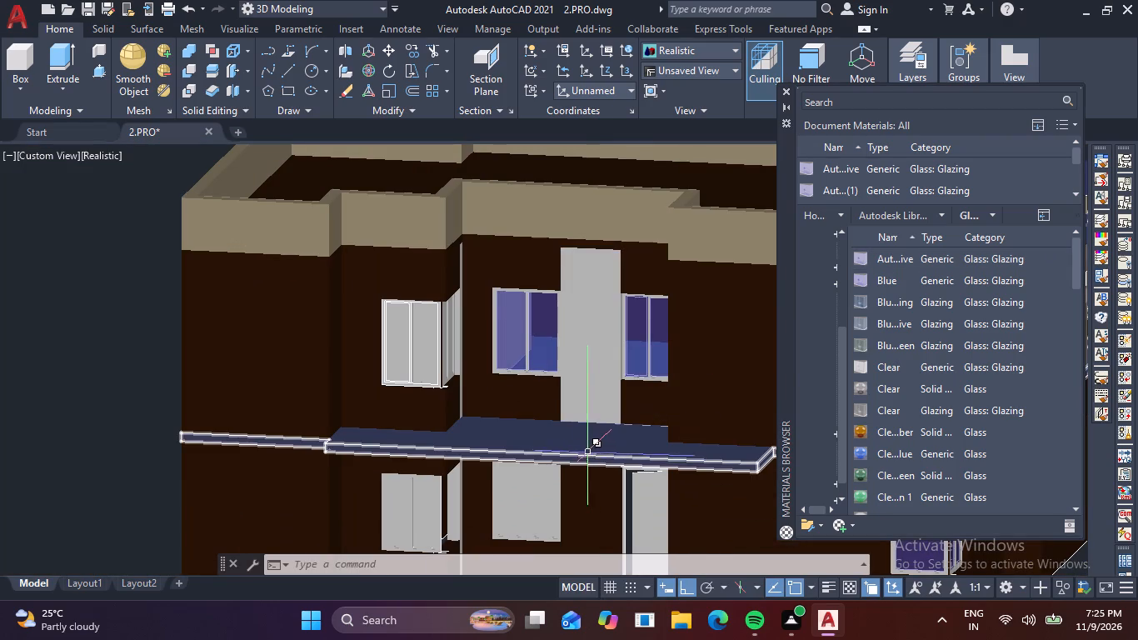
middle_drag(577, 537, 570, 452)
scroll(530, 432, up, 2)
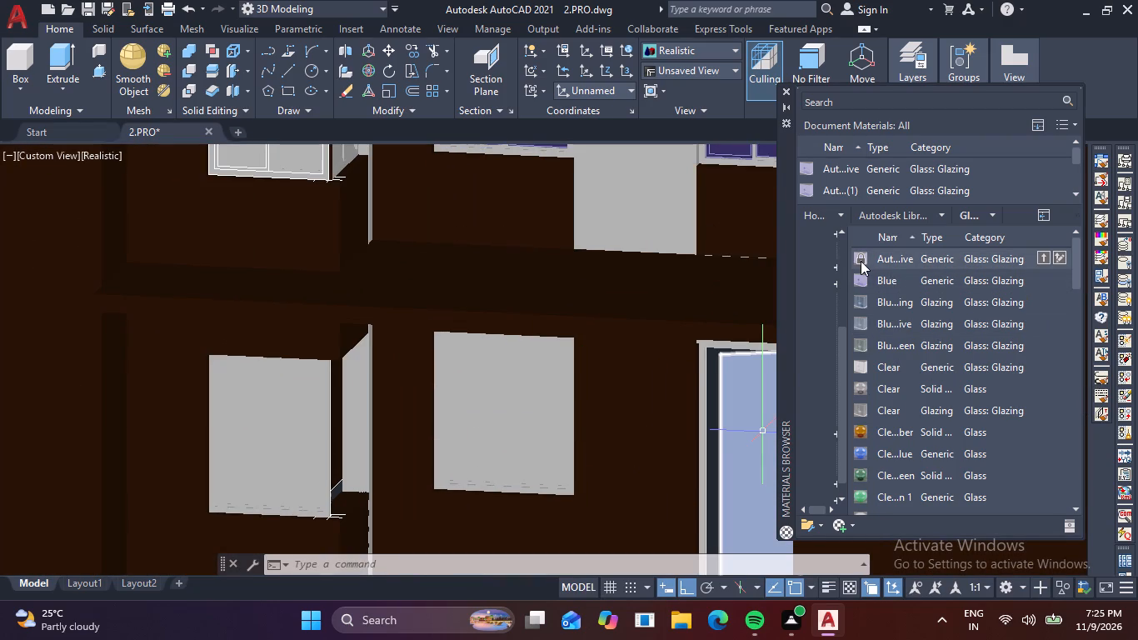
drag(861, 261, 538, 422)
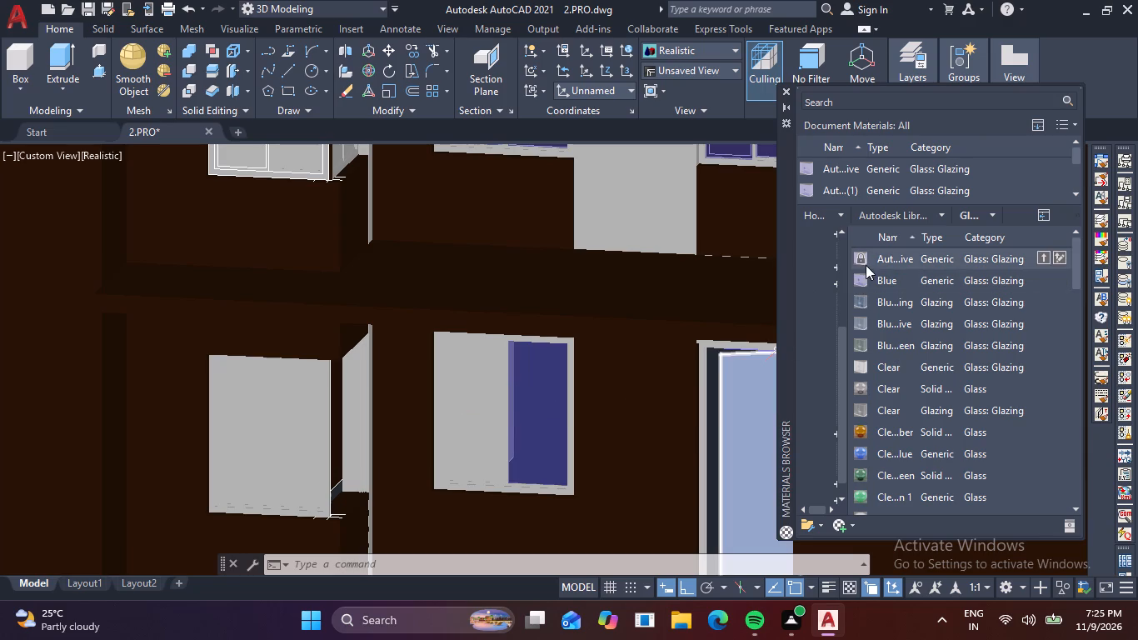
drag(867, 259, 487, 397)
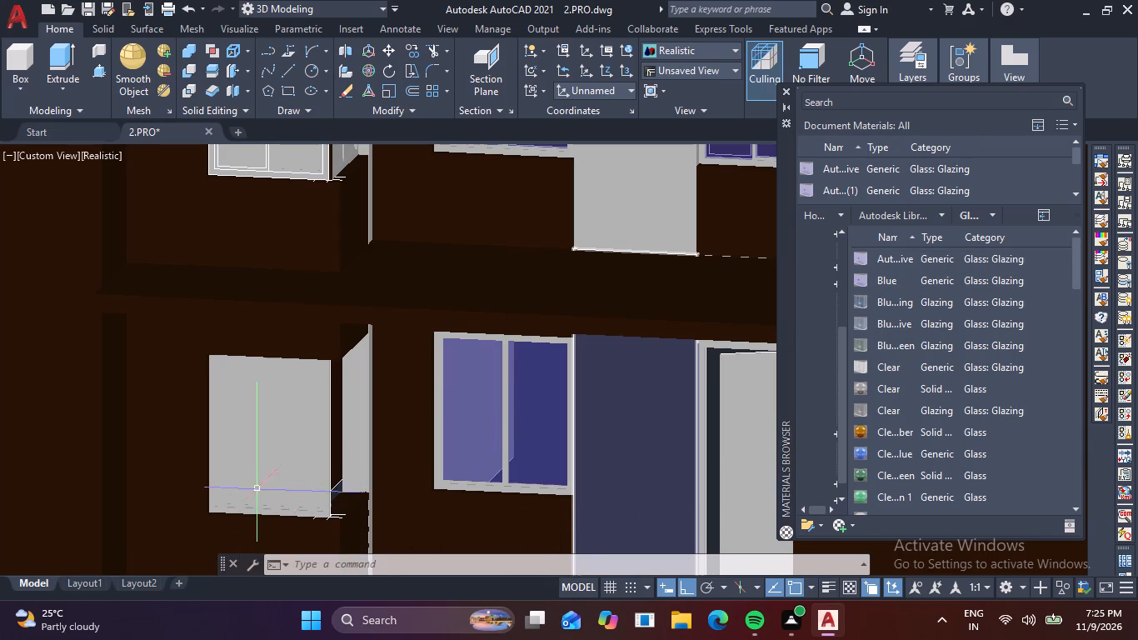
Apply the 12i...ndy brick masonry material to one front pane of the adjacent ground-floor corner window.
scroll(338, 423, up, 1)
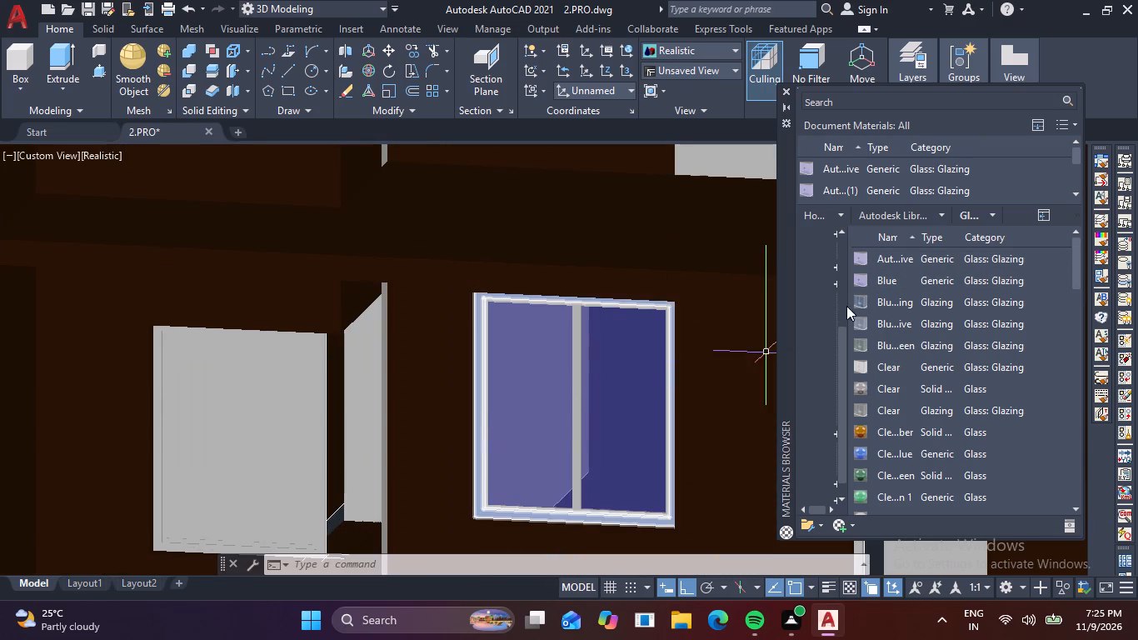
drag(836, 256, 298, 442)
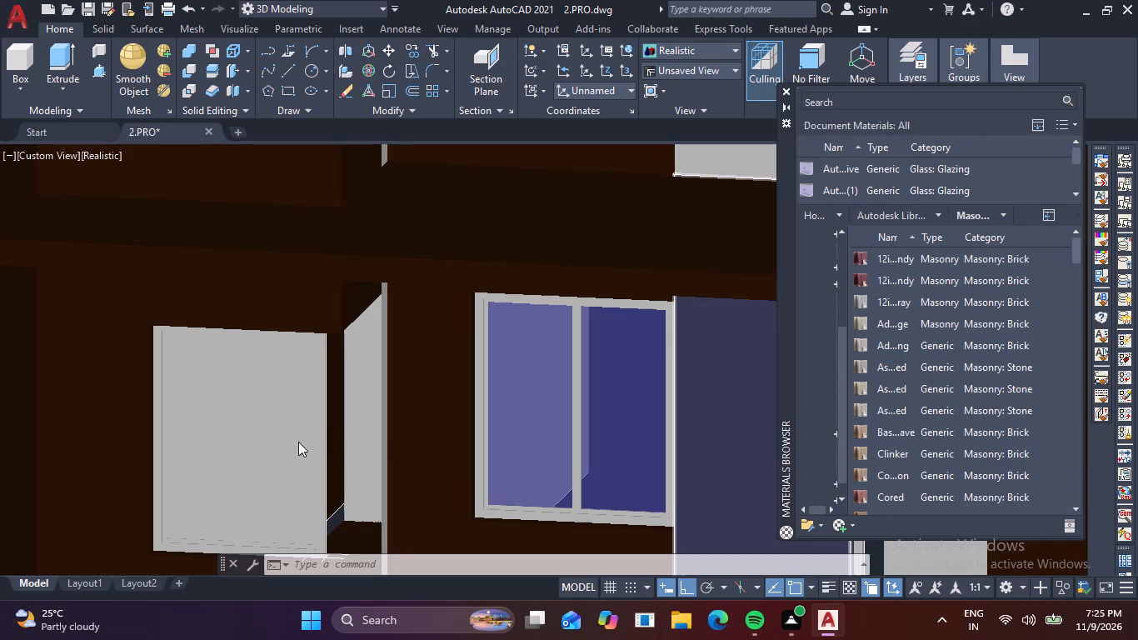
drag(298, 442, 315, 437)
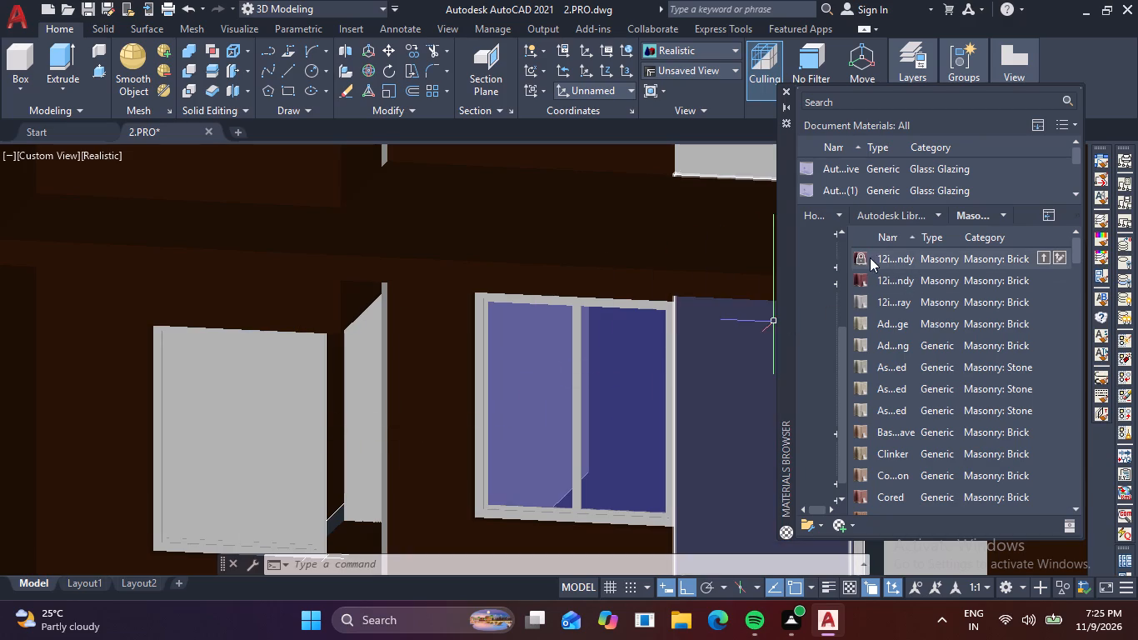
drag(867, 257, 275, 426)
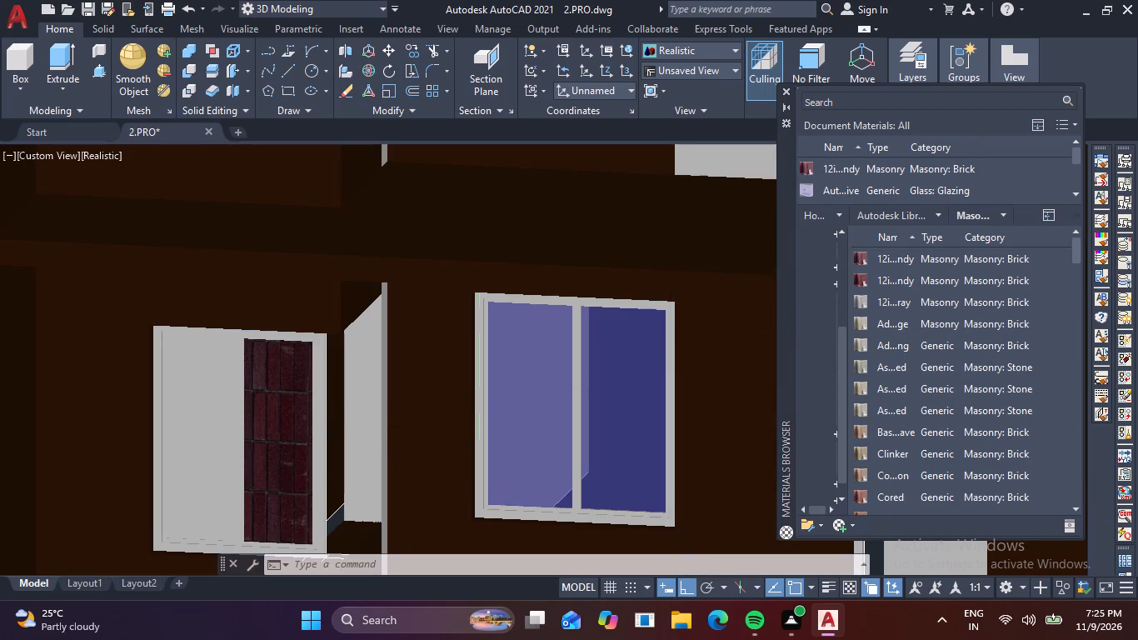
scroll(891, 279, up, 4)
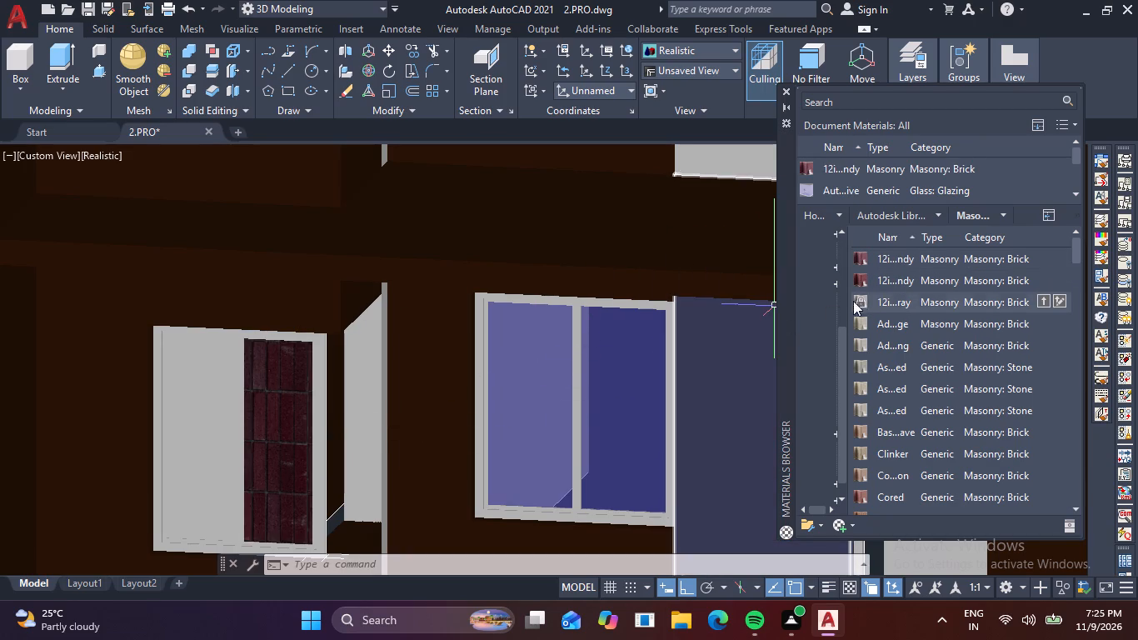
Return to the Glass category and apply the Aut...ive material to both front panes of the ground-floor corner window, replacing the brick.
triple_click(831, 507)
triple_click(831, 507)
click(831, 507)
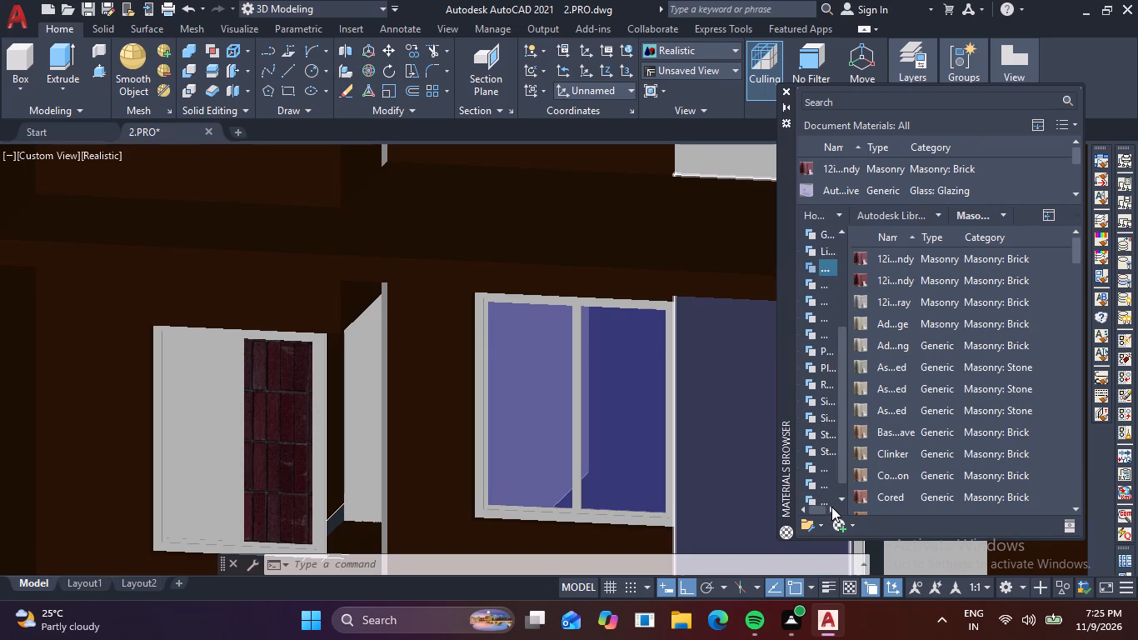
click(832, 503)
drag(849, 235, 869, 237)
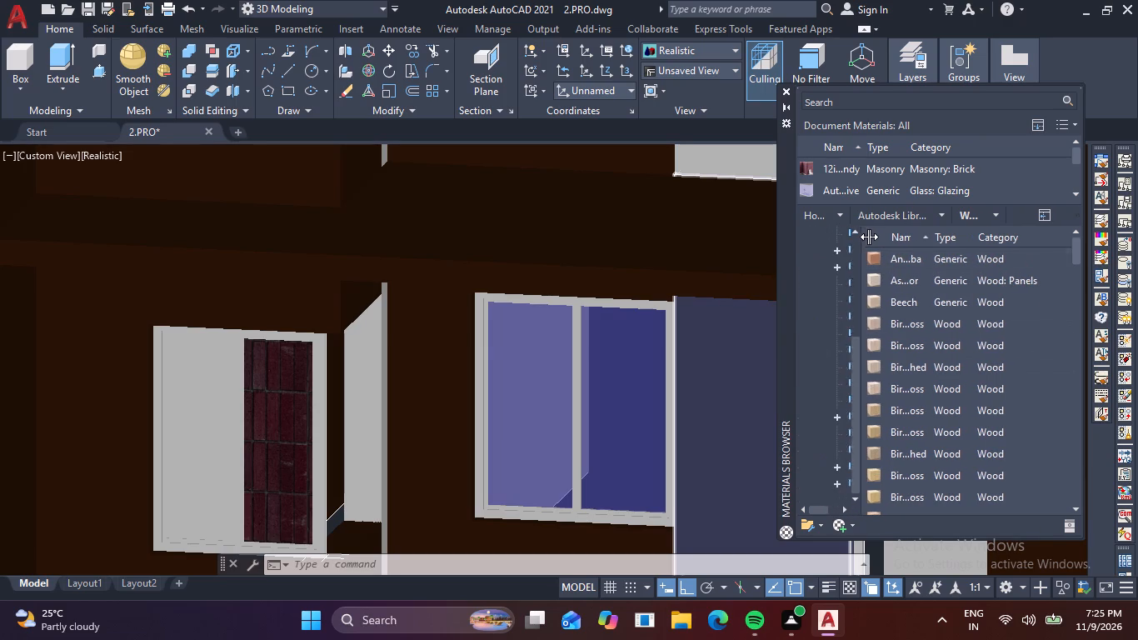
drag(869, 237, 912, 237)
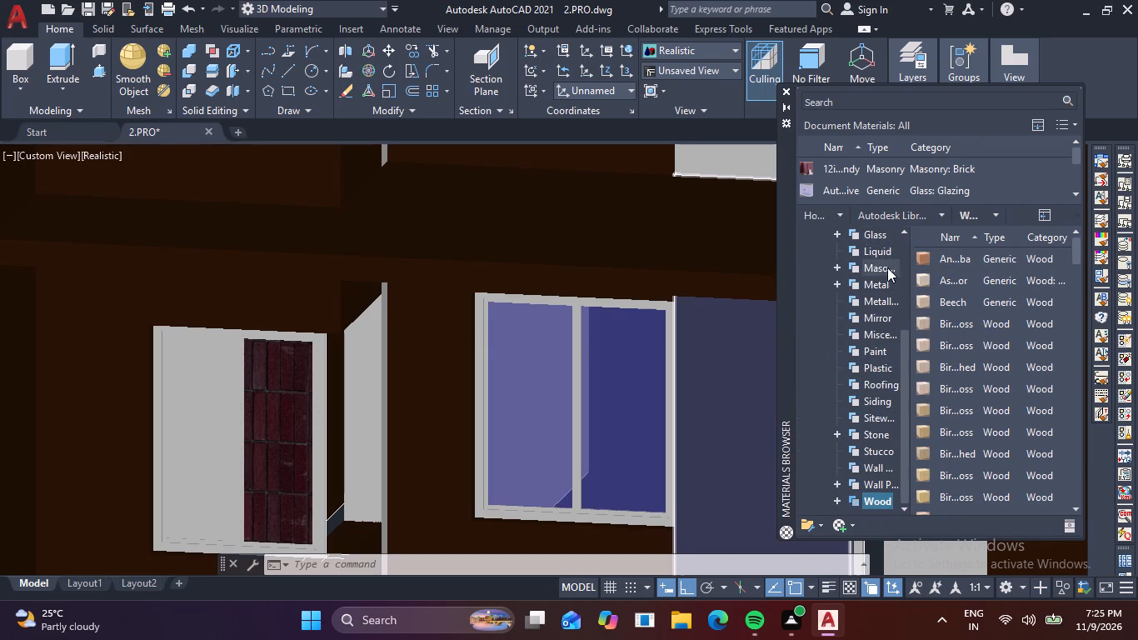
click(878, 235)
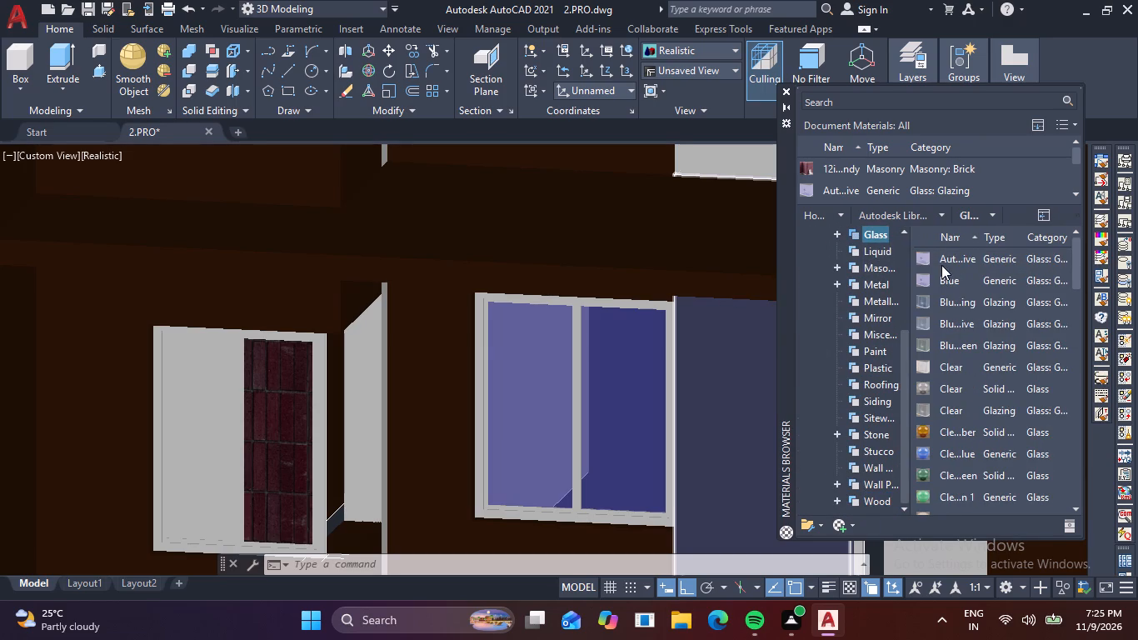
drag(930, 257, 294, 419)
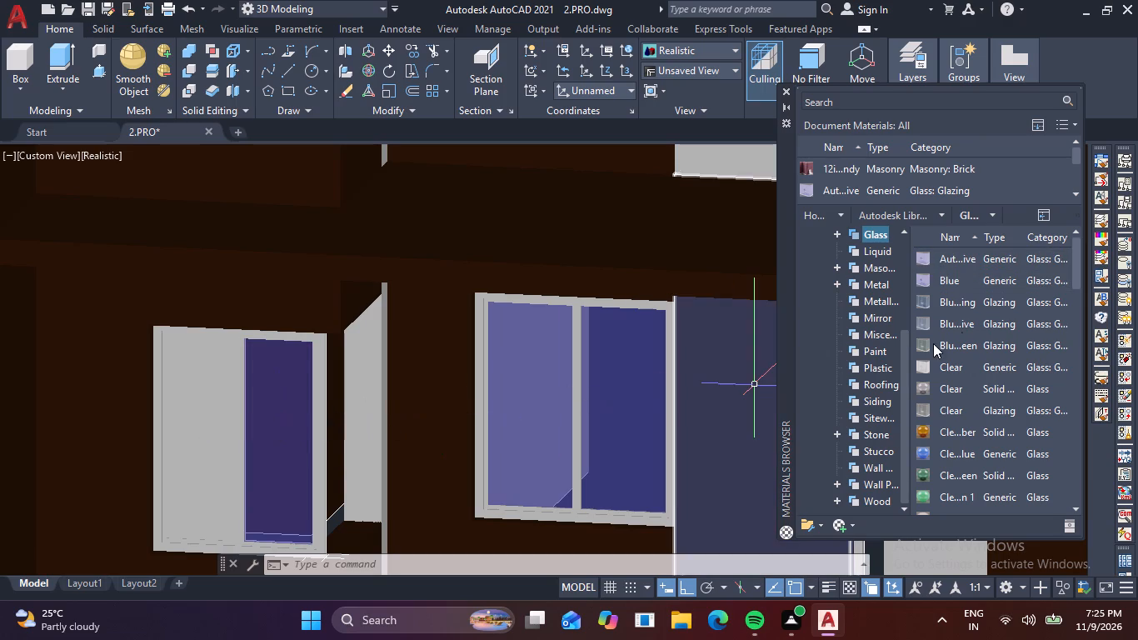
drag(928, 260, 224, 428)
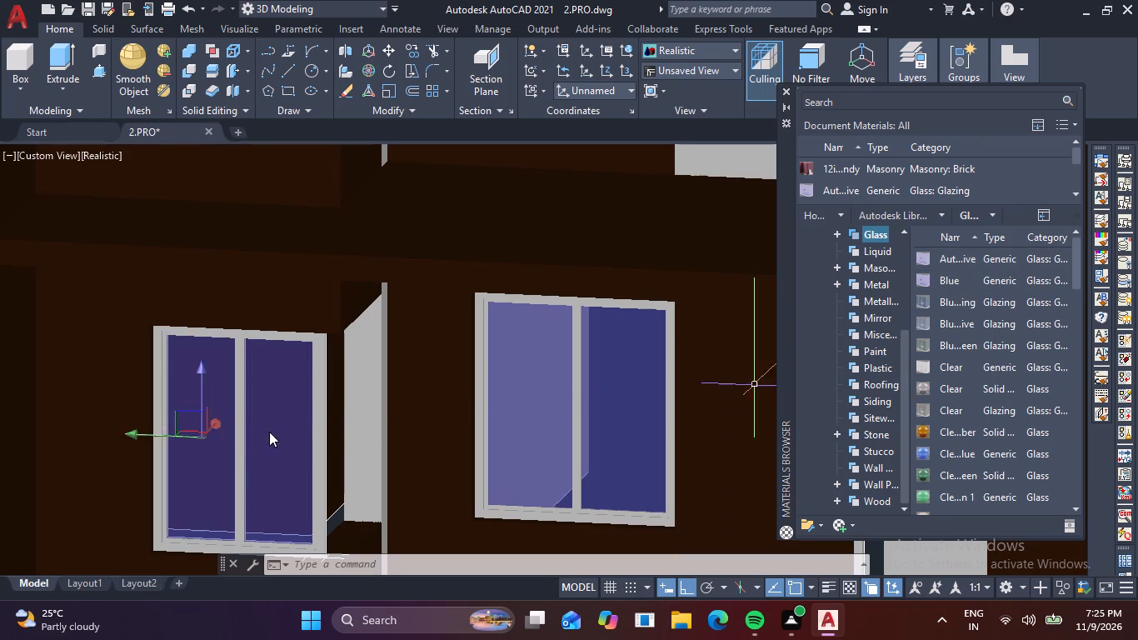
Apply the Aut...ive glass material to the two front panes and two side panes of the upper-floor corner window directly above.
scroll(457, 468, down, 2)
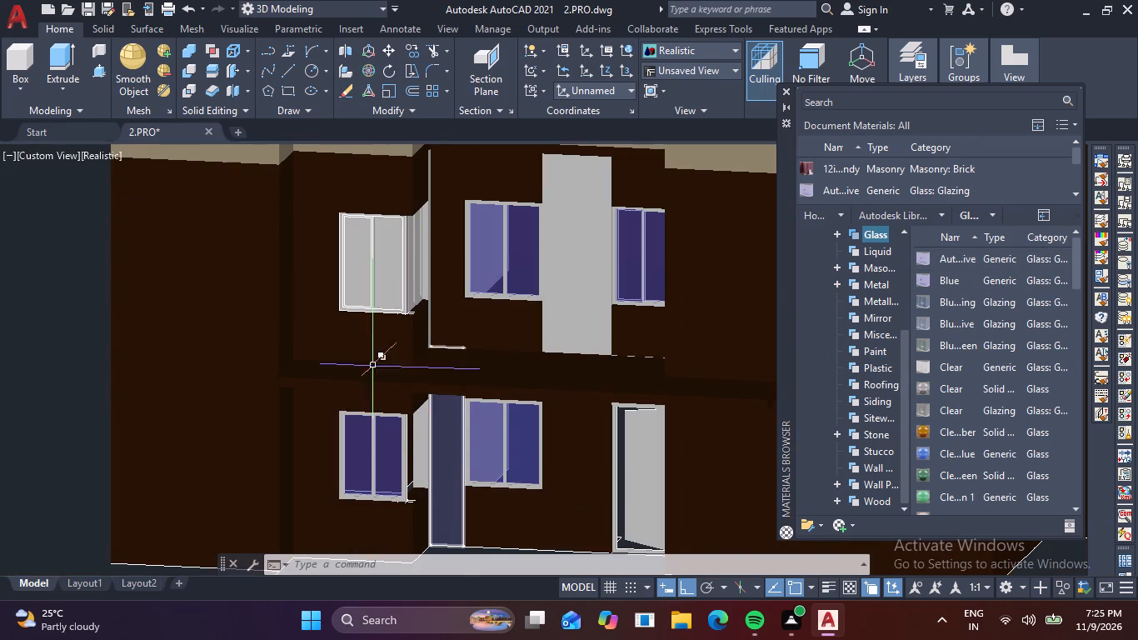
scroll(357, 300, up, 2)
middle_drag(384, 302, 292, 471)
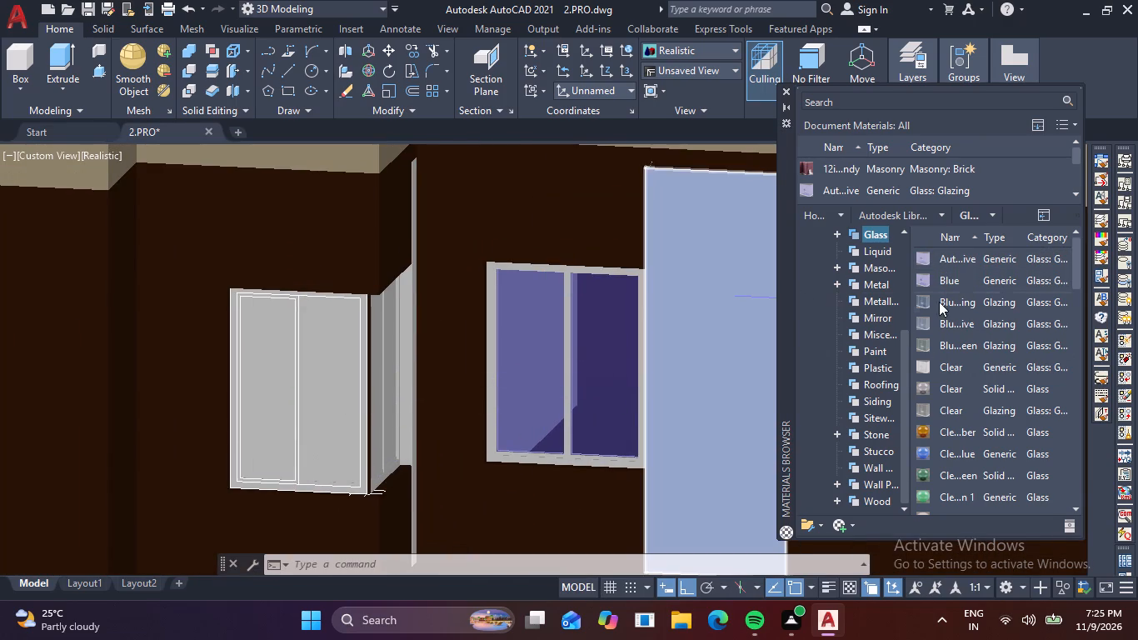
drag(931, 261, 264, 402)
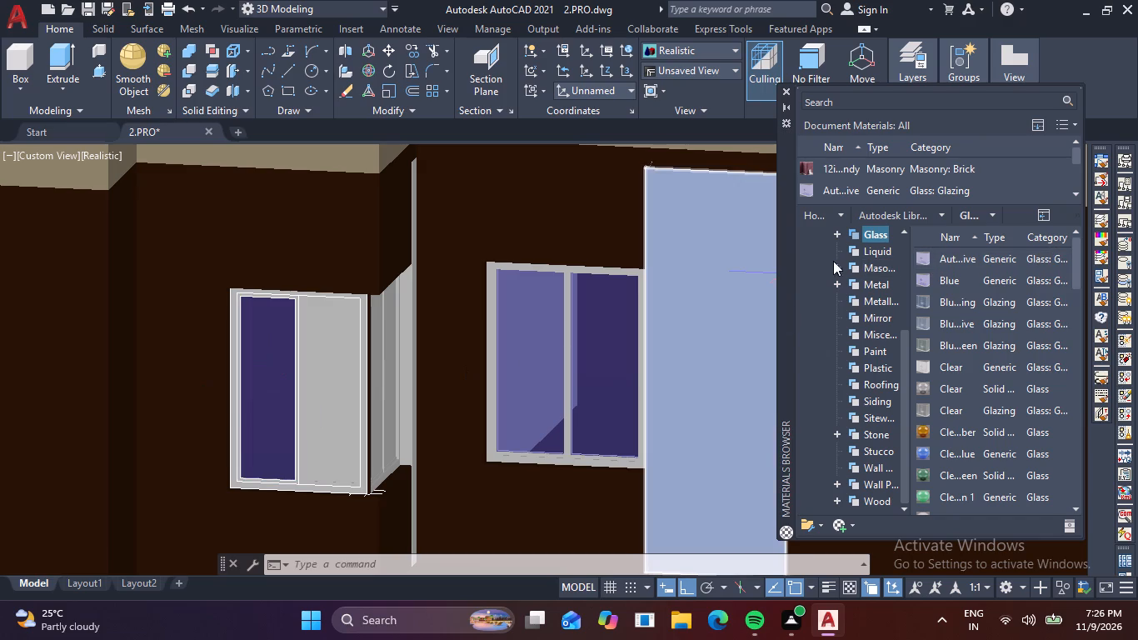
drag(924, 259, 331, 372)
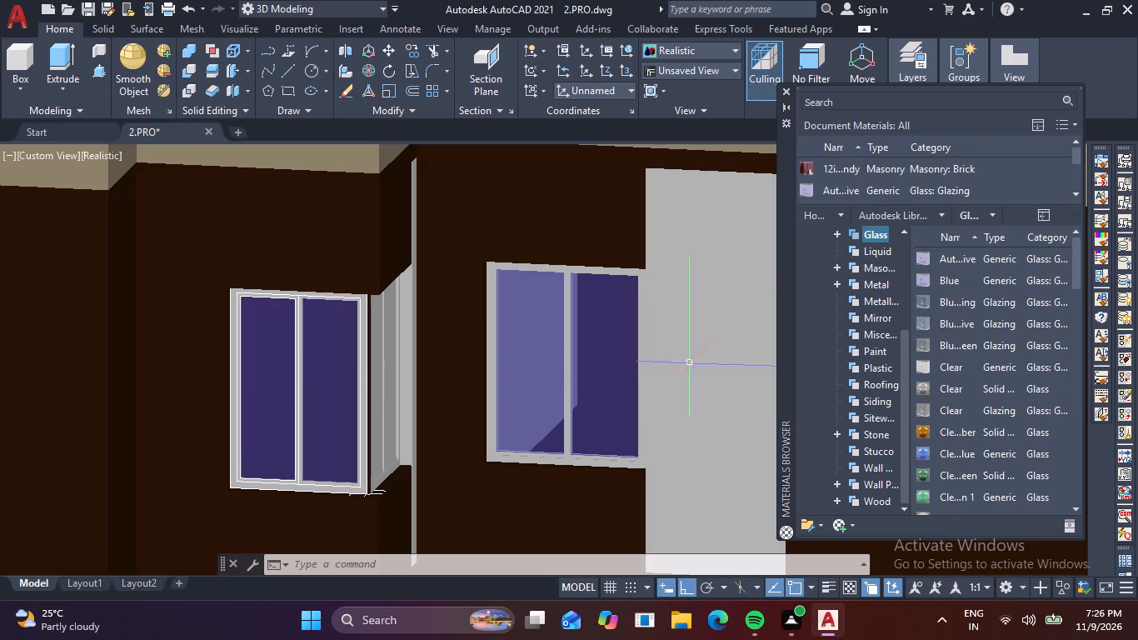
drag(923, 258, 377, 389)
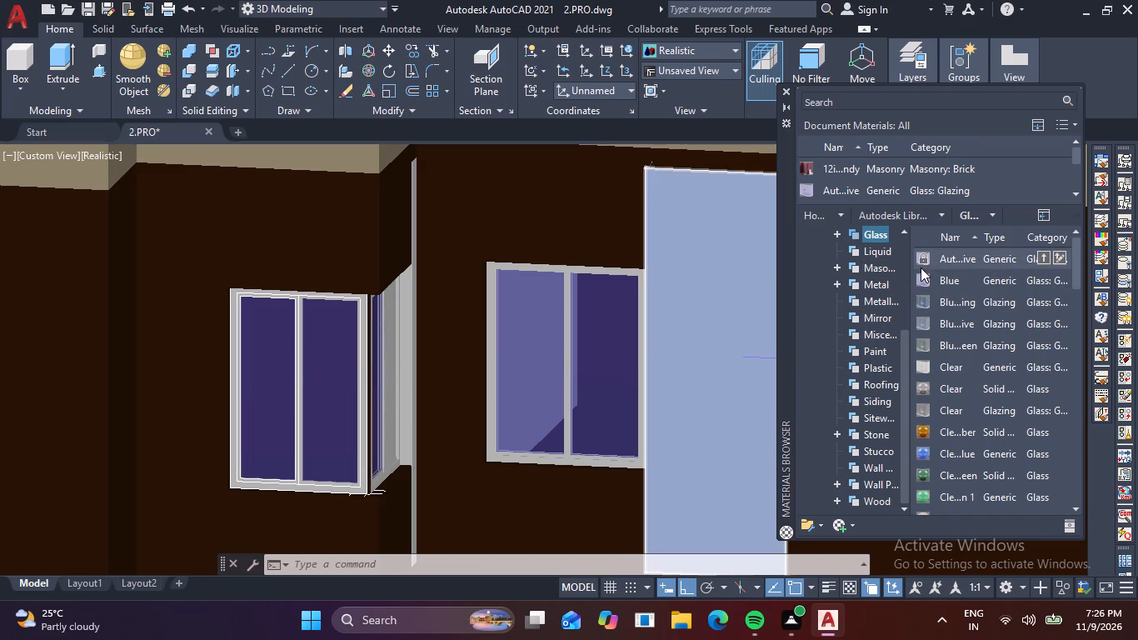
drag(921, 267, 387, 396)
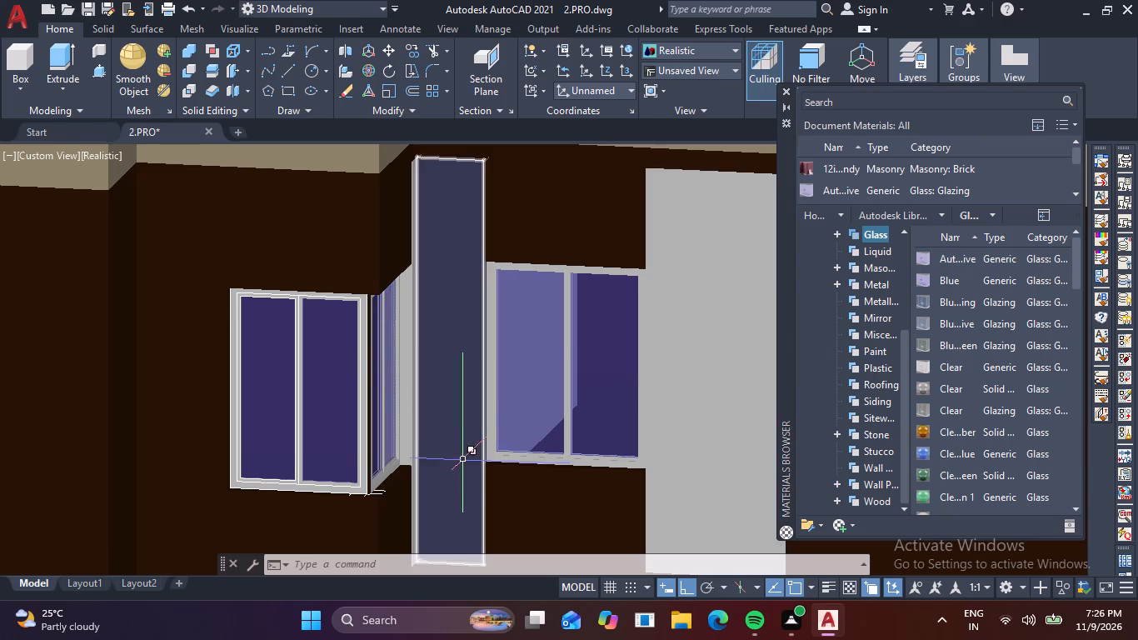
Apply the Aut...ive glass material to both panes of the narrow ground-floor window nearest the two-storey end of the house's unglazed long side.
scroll(457, 465, down, 1)
shift+middle_drag(477, 546, 412, 549)
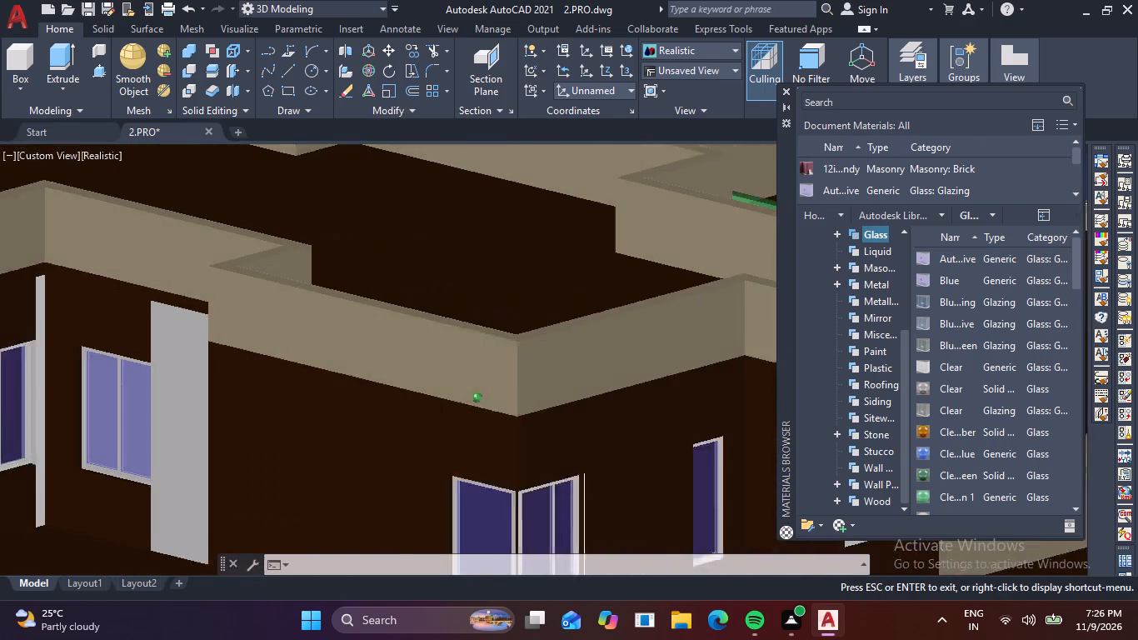
shift+middle_drag(412, 549, 411, 547)
middle_drag(449, 512, 666, 387)
scroll(442, 447, down, 2)
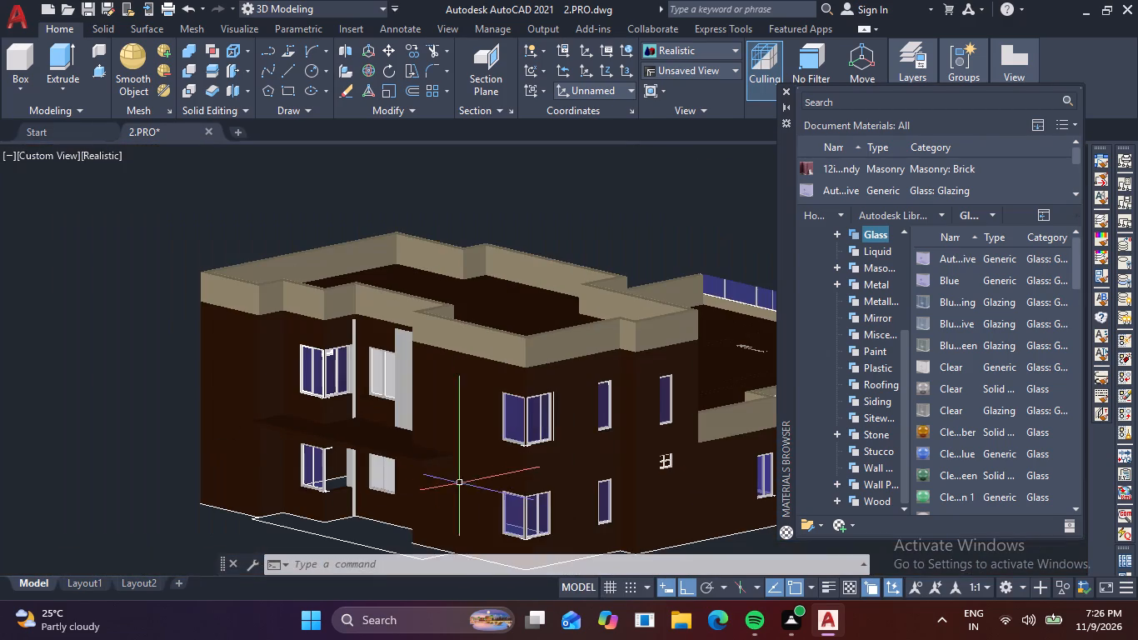
shift+middle_drag(414, 481, 487, 472)
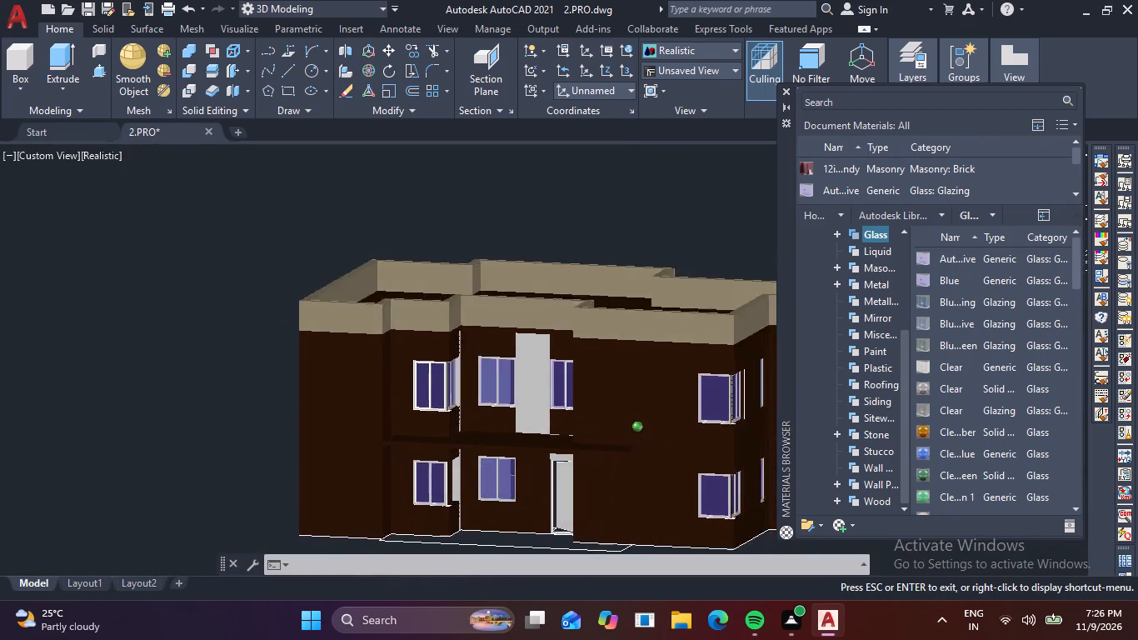
shift+middle_drag(487, 472, 257, 461)
shift+middle_drag(532, 468, 549, 485)
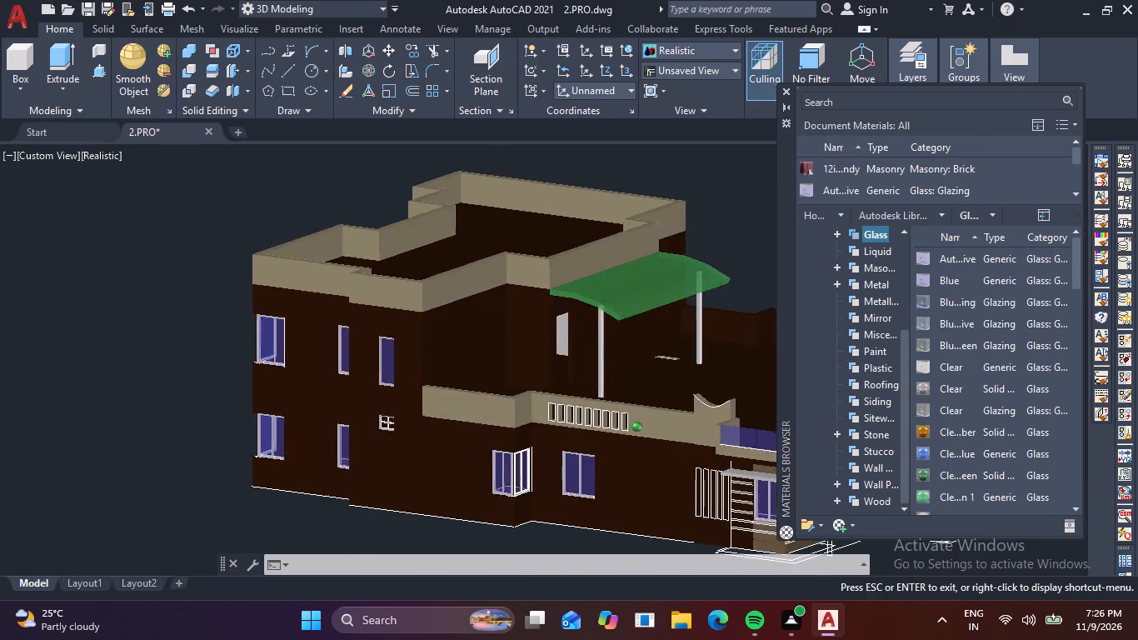
shift+middle_drag(549, 485, 363, 492)
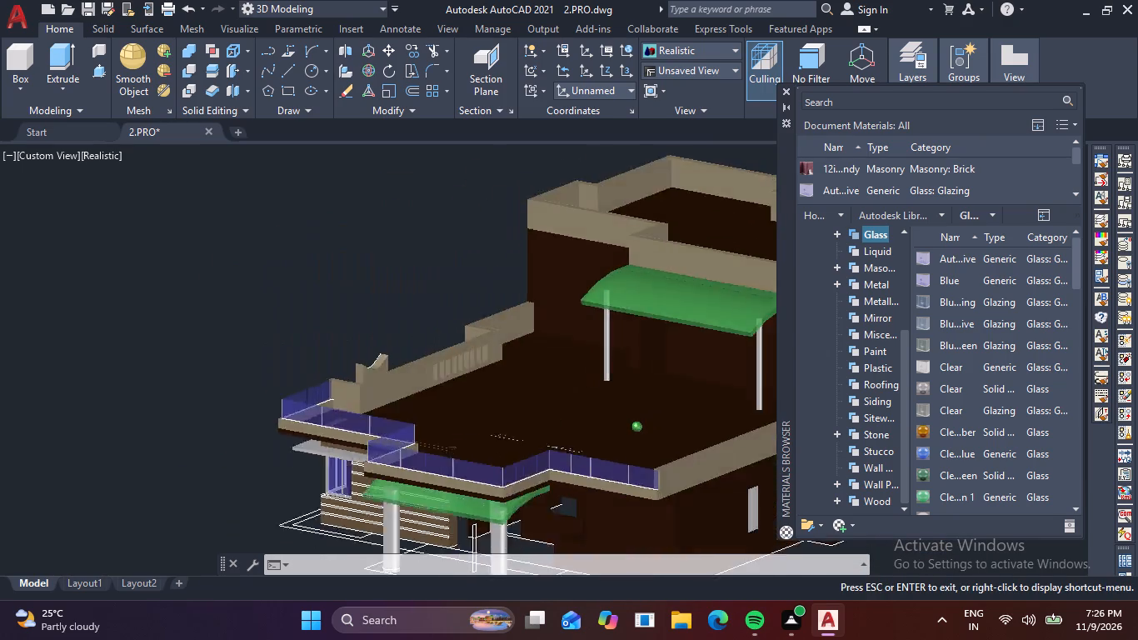
shift+middle_drag(363, 492, 237, 477)
middle_drag(484, 492, 275, 454)
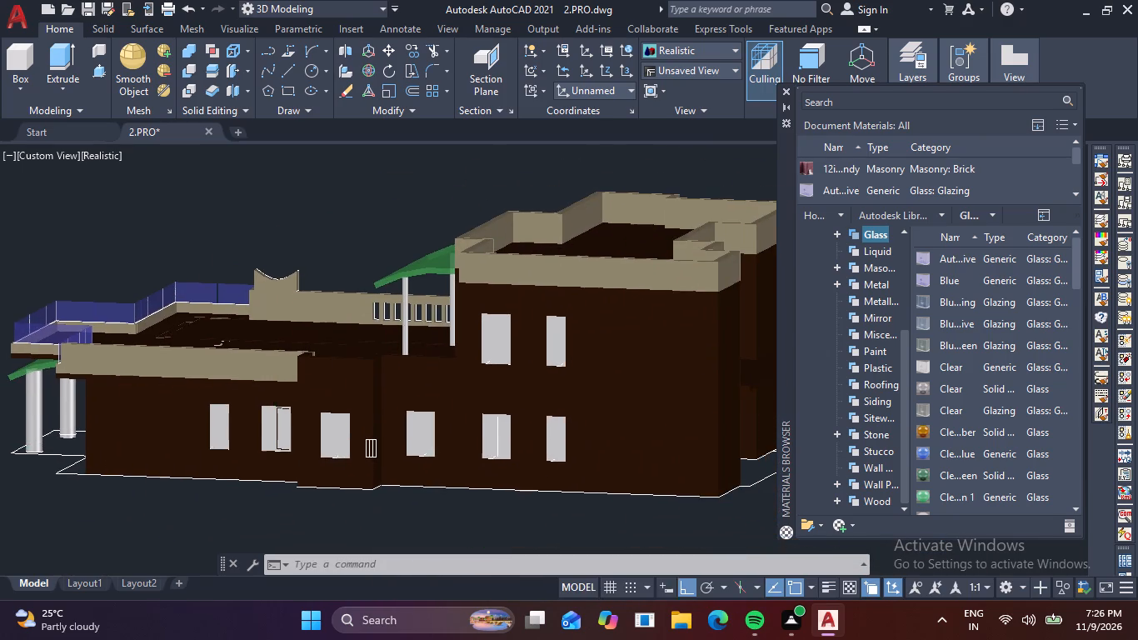
scroll(559, 462, up, 1)
drag(930, 257, 610, 405)
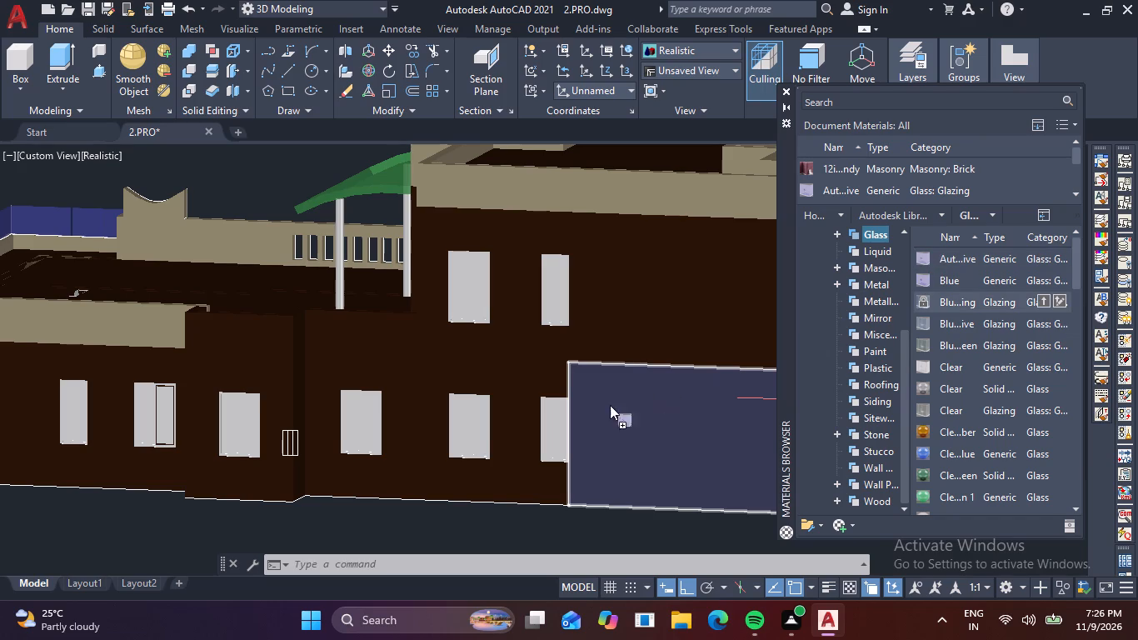
drag(610, 405, 558, 423)
scroll(639, 456, up, 1)
middle_drag(630, 457, 548, 457)
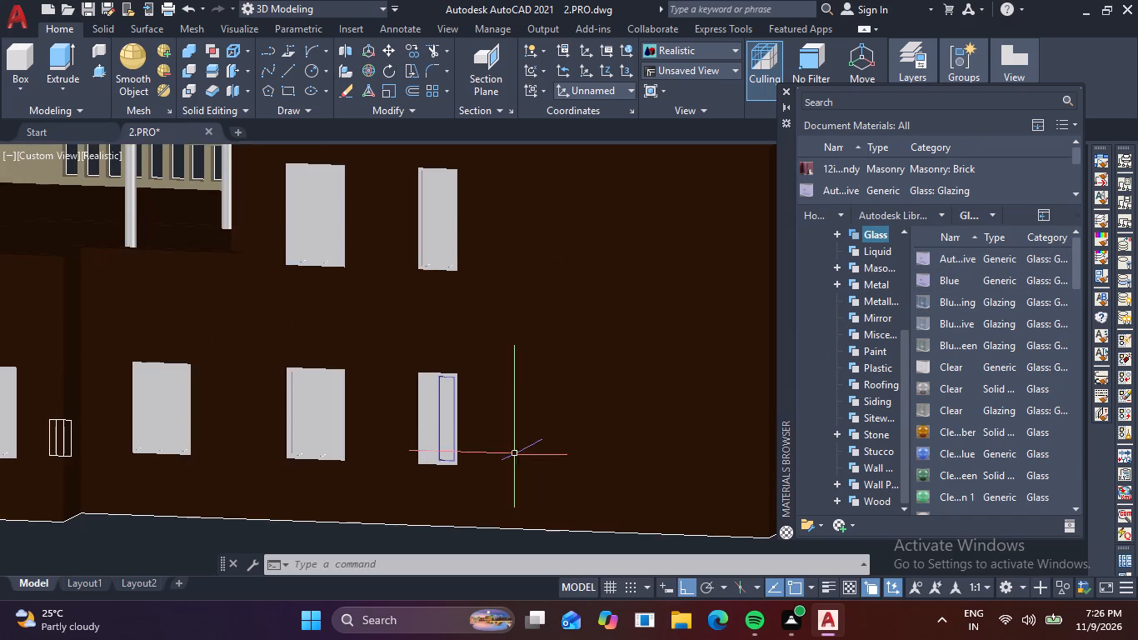
scroll(402, 424, up, 3)
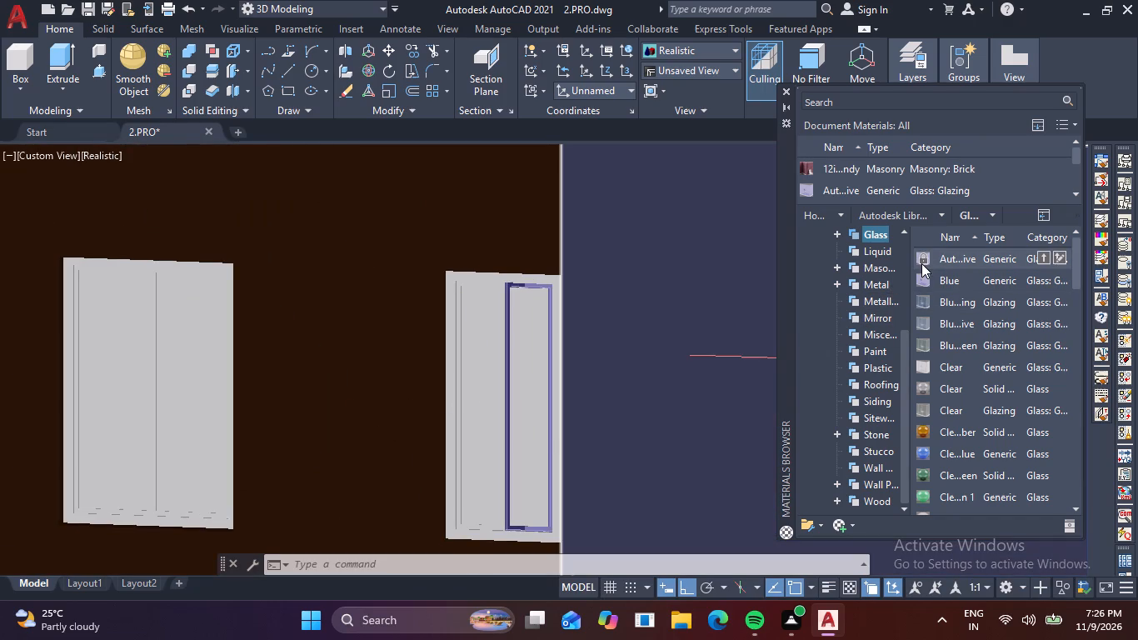
drag(921, 263, 533, 419)
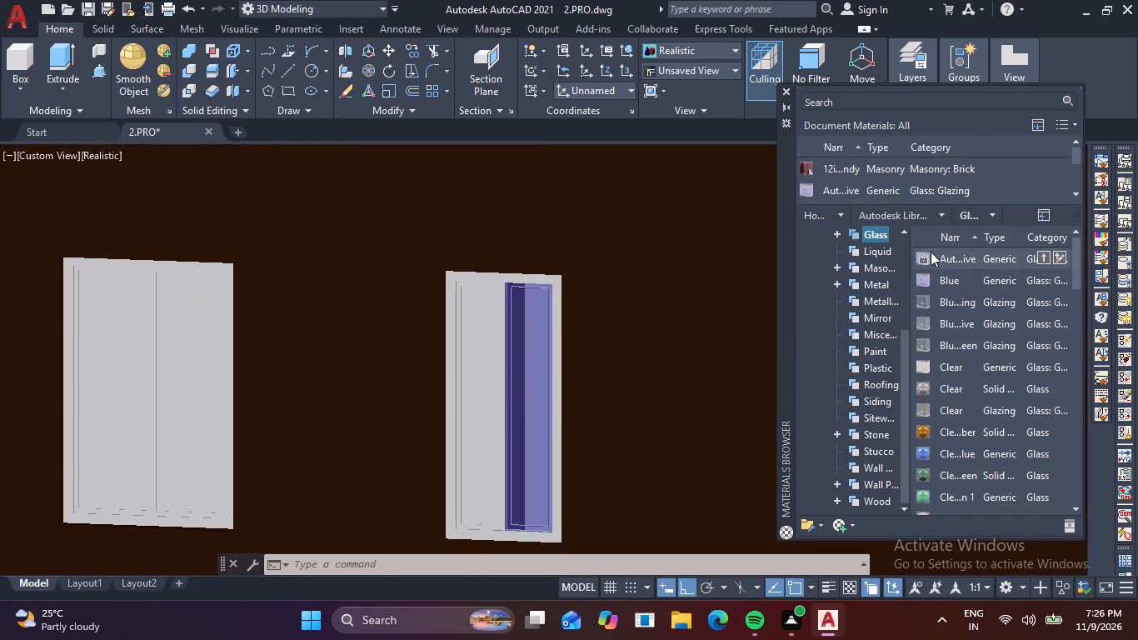
drag(931, 252, 477, 392)
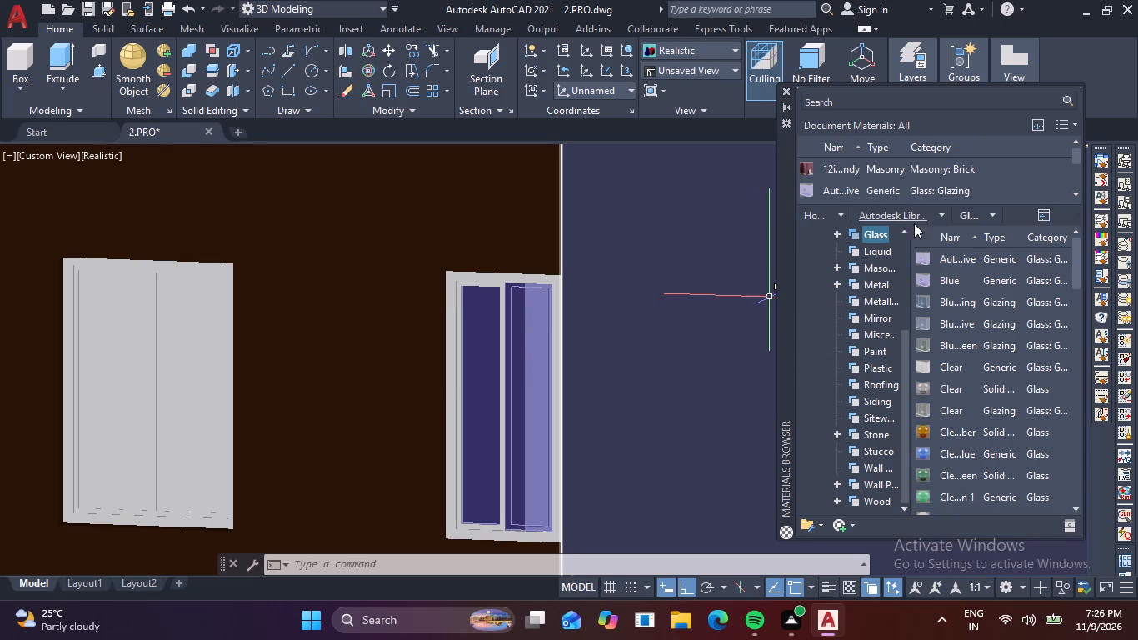
Apply the Aut...ive glass material to both panes of the wider ground-floor window beside the glazed narrow one.
drag(933, 261, 205, 415)
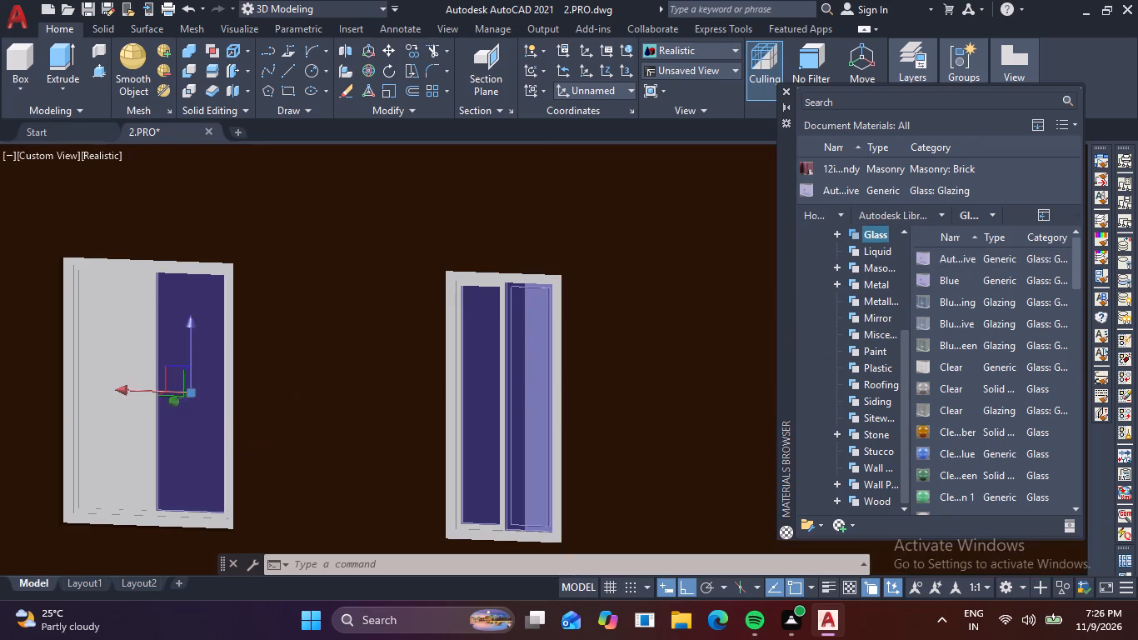
drag(916, 256, 143, 365)
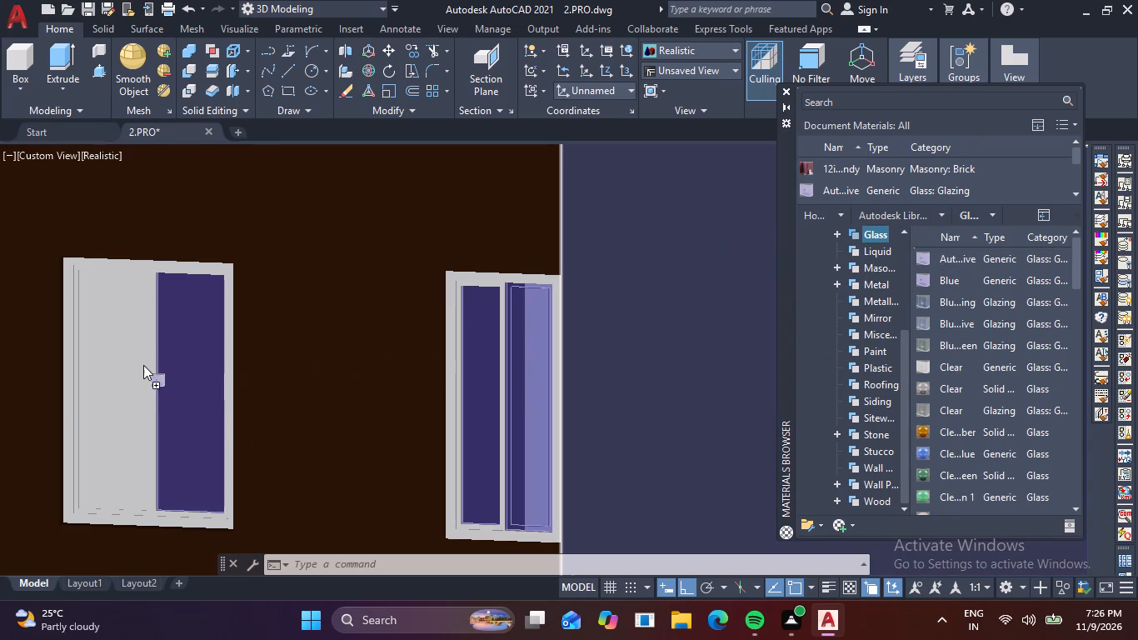
drag(143, 365, 142, 365)
Apply the Aut...ive glass material to the narrow upper-floor window directly above the glazed narrow ground-floor window.
scroll(162, 350, down, 3)
middle_drag(324, 304, 297, 380)
scroll(219, 292, up, 2)
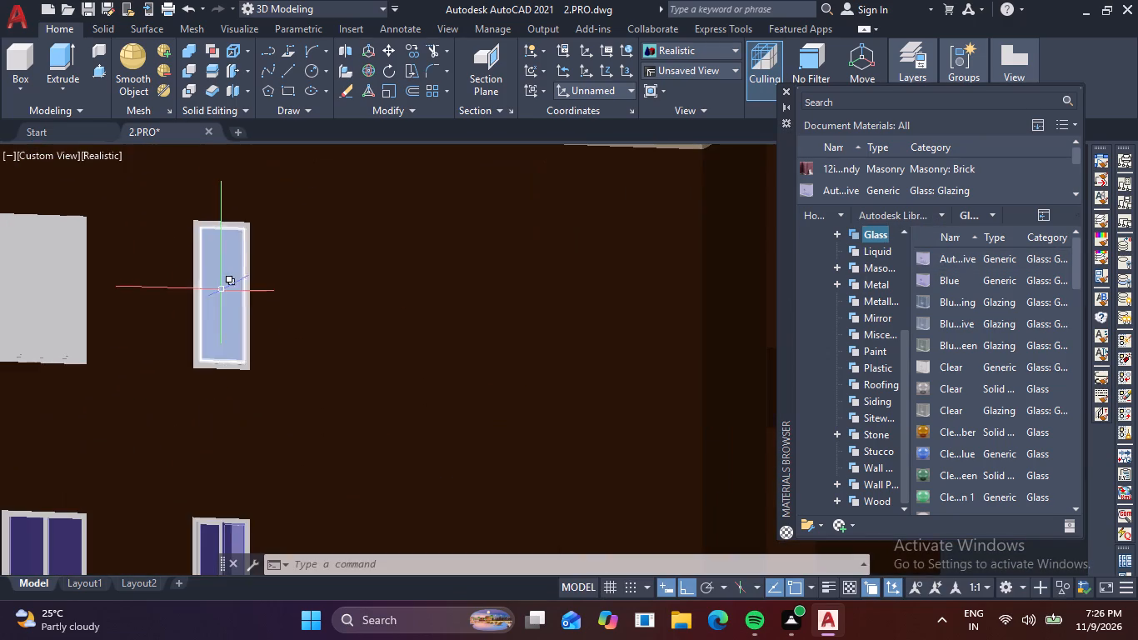
middle_drag(226, 292, 403, 314)
drag(927, 257, 433, 315)
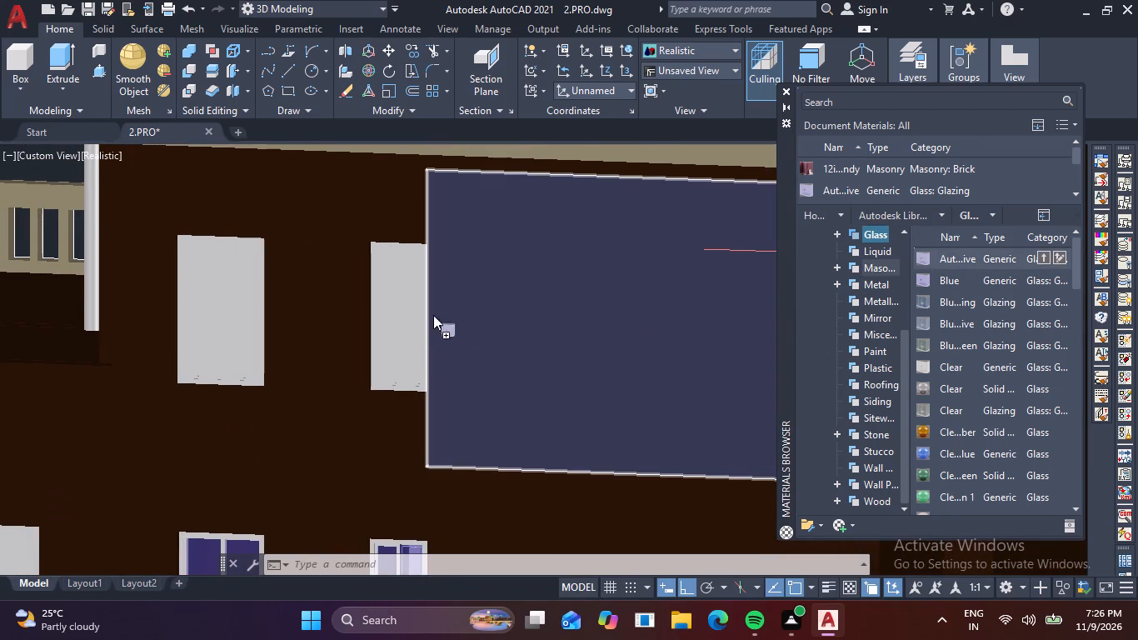
drag(433, 315, 405, 310)
Apply the Aut...ive glass material to both panes of the wider upper-floor window beside the narrow one.
drag(948, 257, 328, 296)
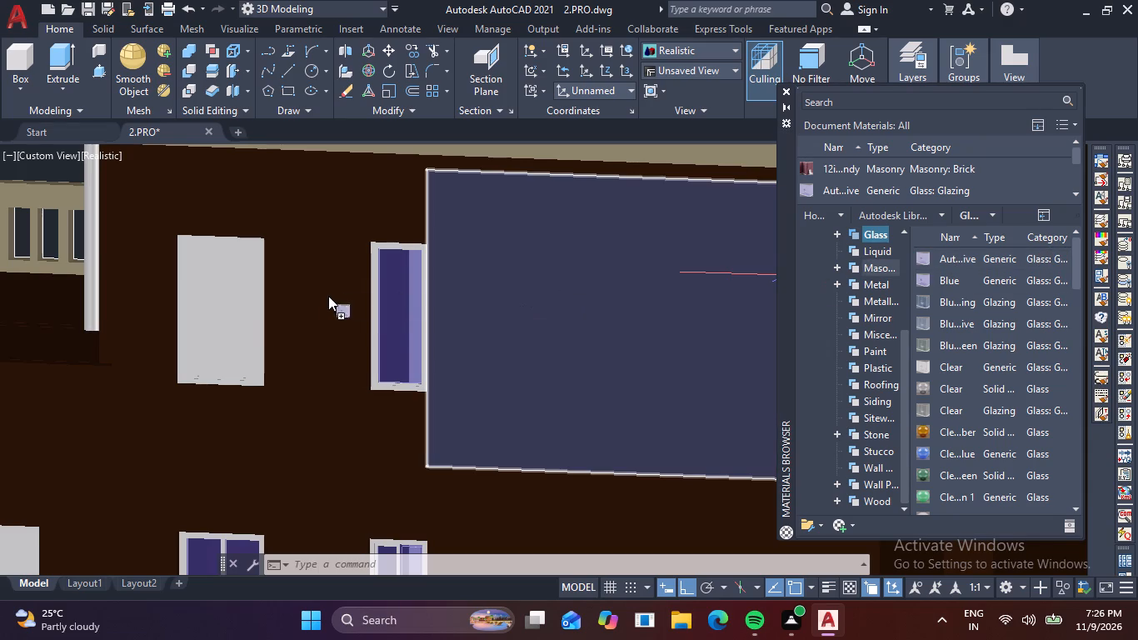
drag(328, 296, 237, 306)
scroll(237, 307, down, 1)
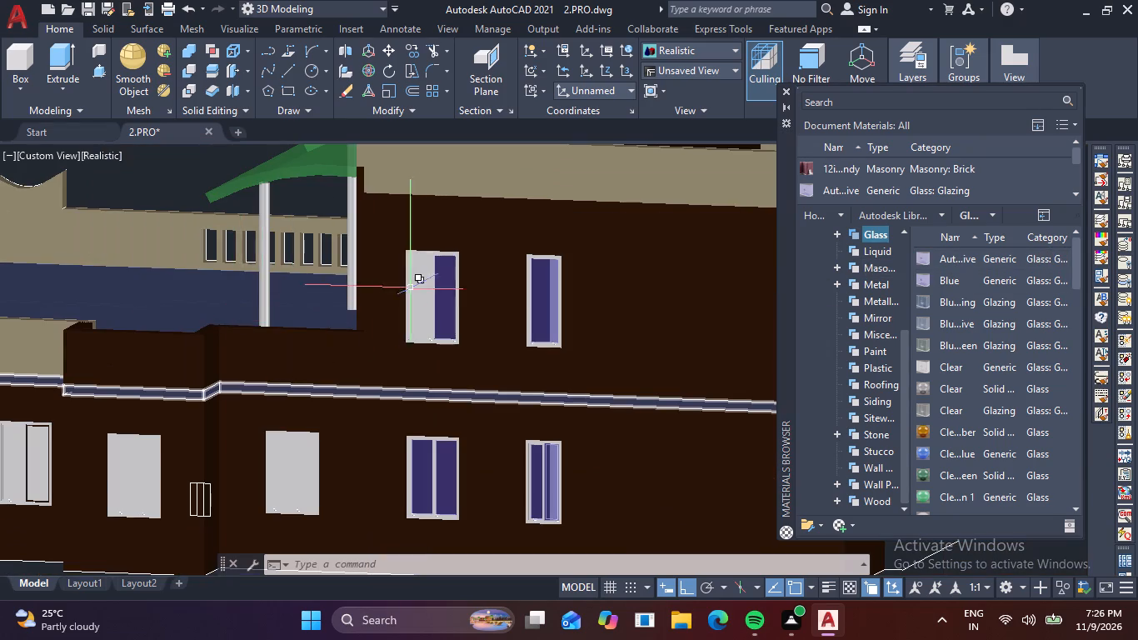
scroll(427, 283, up, 3)
drag(927, 260, 454, 333)
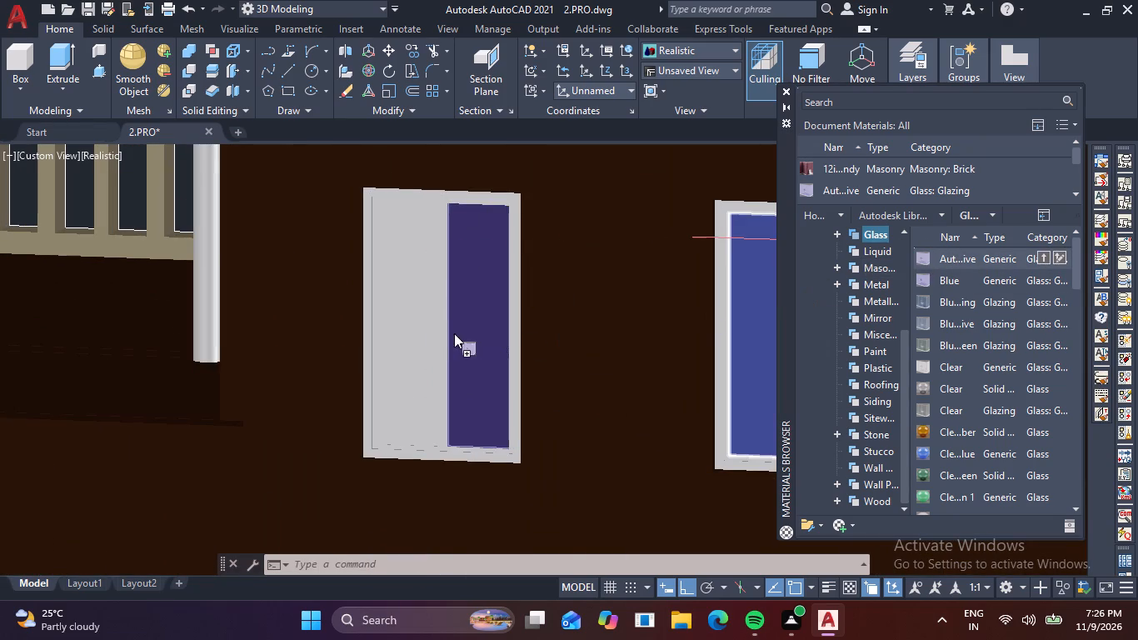
drag(454, 333, 412, 327)
Apply the Aut...ive glass material to both panes of the ground-floor window just before the small barred opening and wall corner.
scroll(407, 322, down, 2)
scroll(500, 489, up, 2)
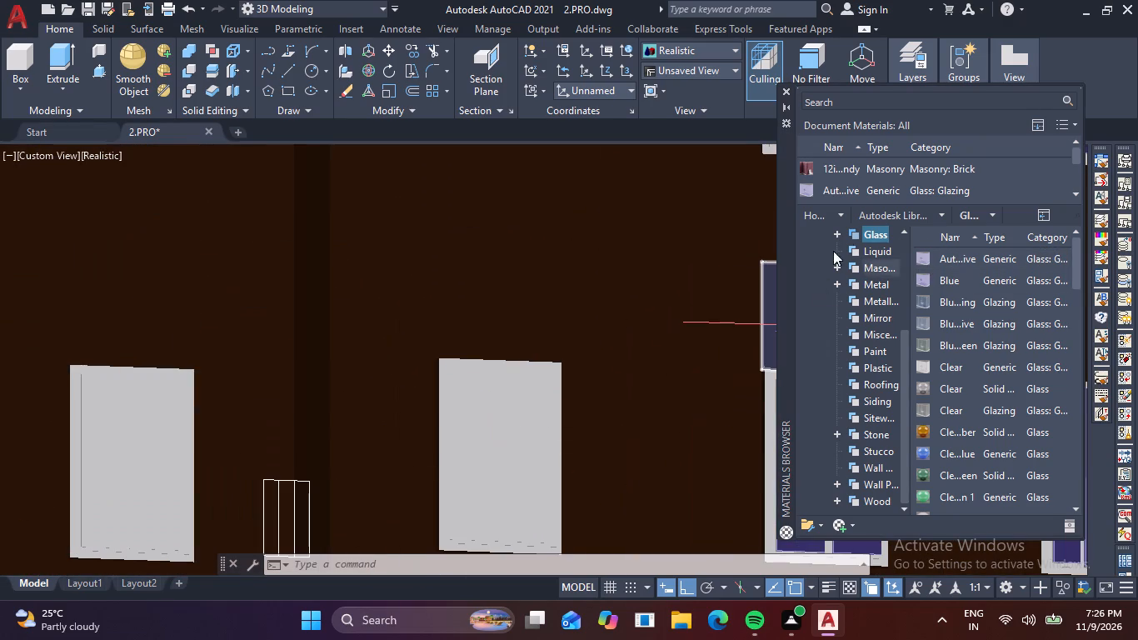
drag(926, 256, 513, 410)
drag(931, 262, 506, 418)
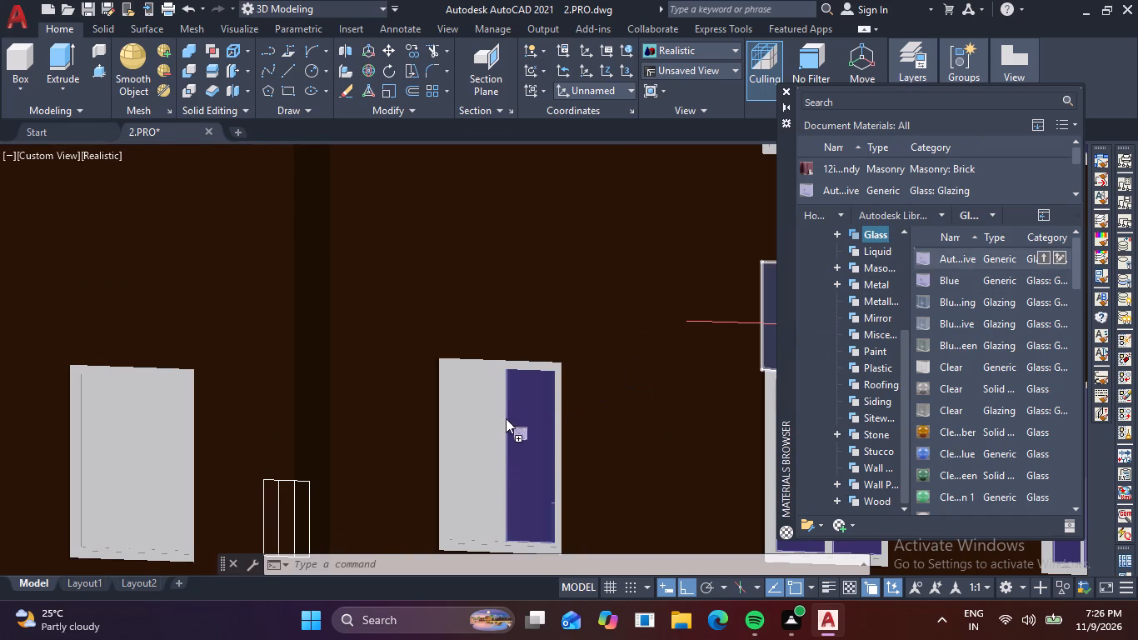
drag(506, 418, 489, 432)
Apply the Aut...ive glass material to both panes of the ground-floor window just beyond the small barred opening.
scroll(488, 395, down, 1)
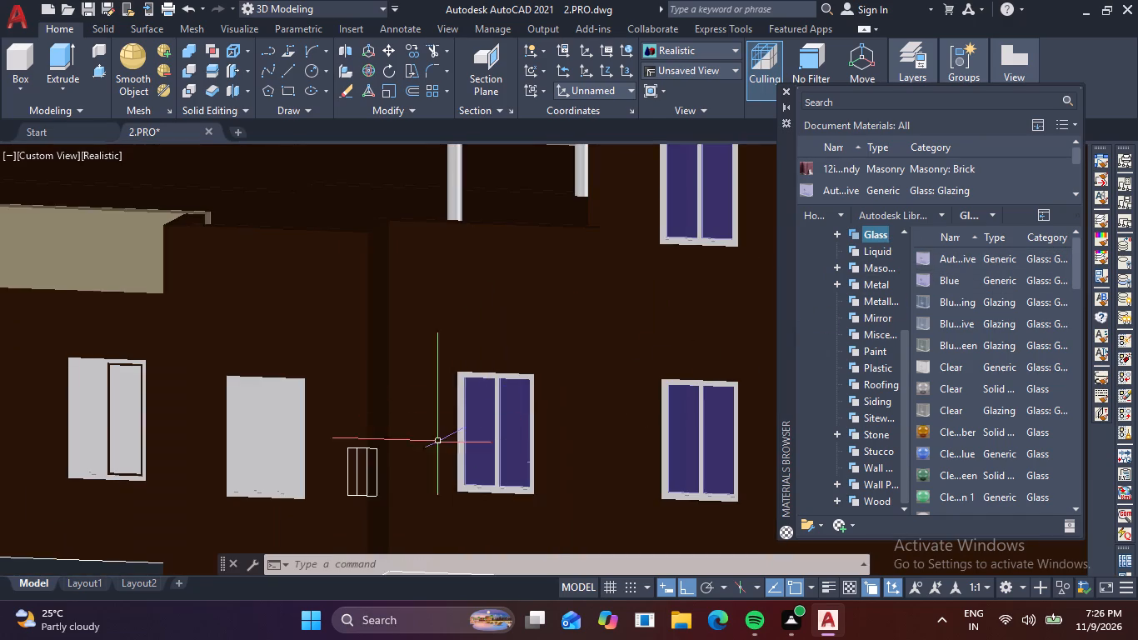
middle_drag(319, 457, 452, 397)
scroll(397, 382, up, 4)
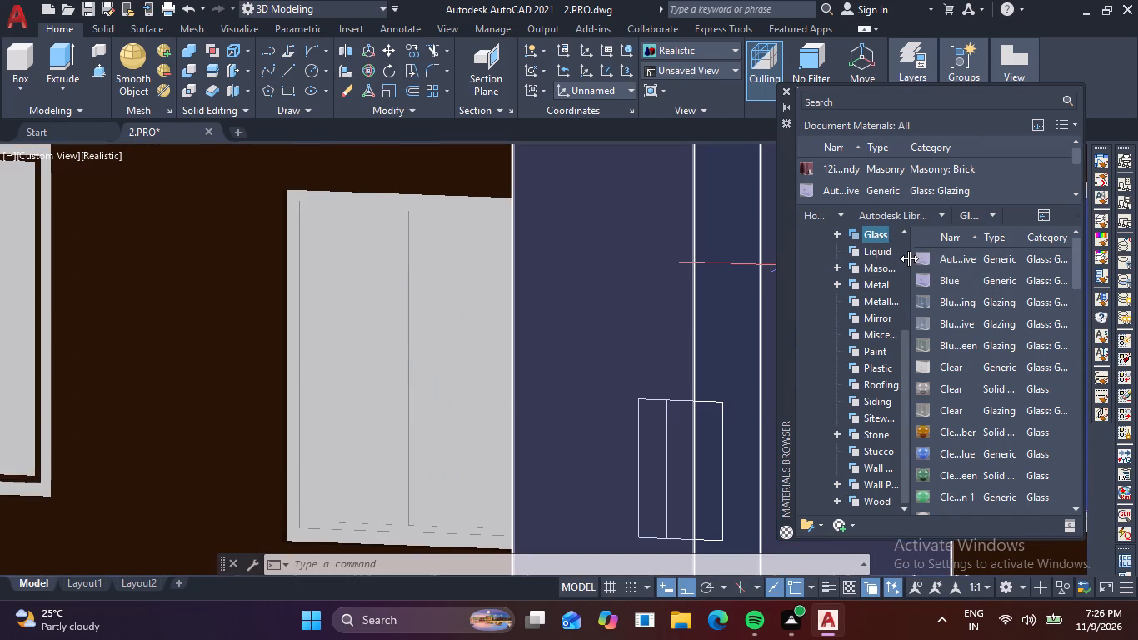
drag(920, 262, 467, 387)
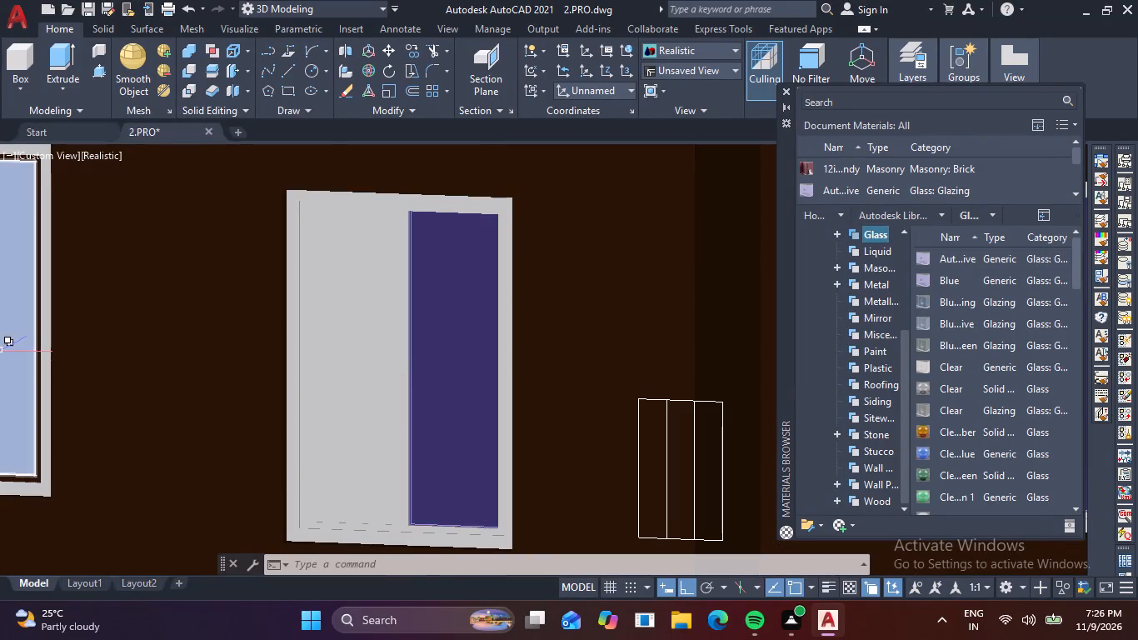
drag(926, 256, 362, 355)
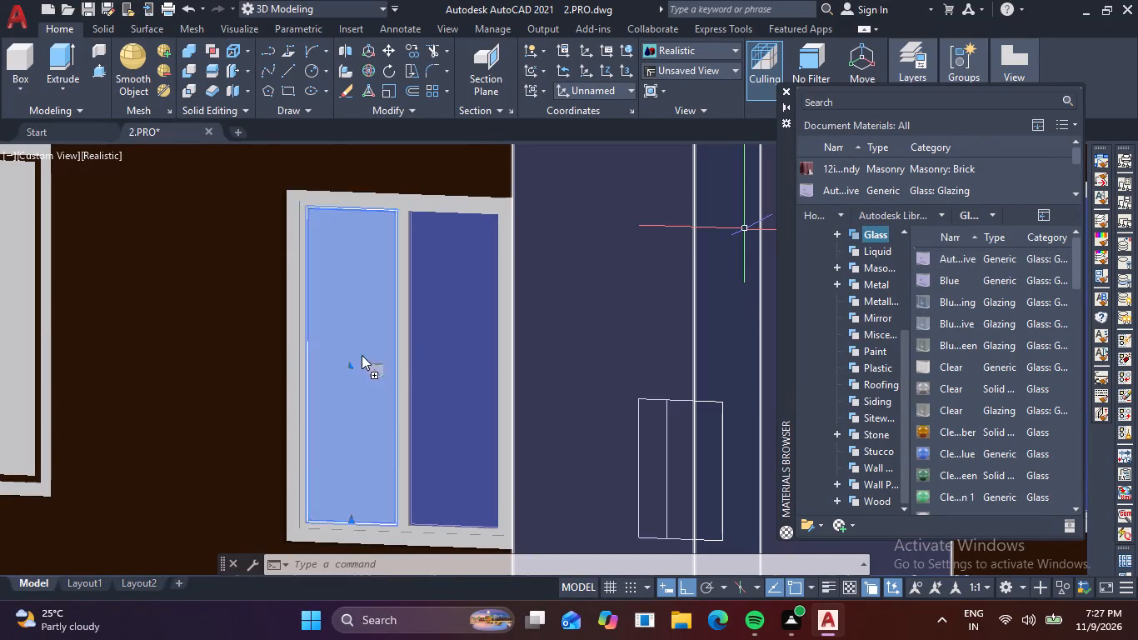
Apply the Aut...ive glass material to both panes of the adjacent ground-floor window with the dark-outlined sash, under the beige fascia.
scroll(370, 350, down, 3)
scroll(221, 335, up, 4)
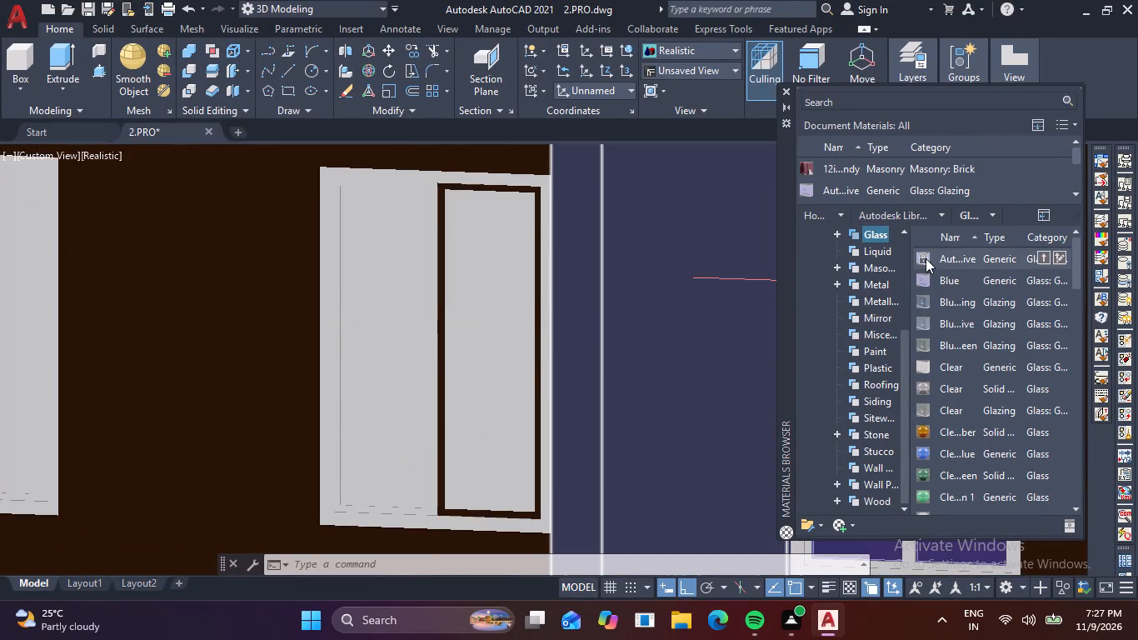
drag(927, 261, 462, 363)
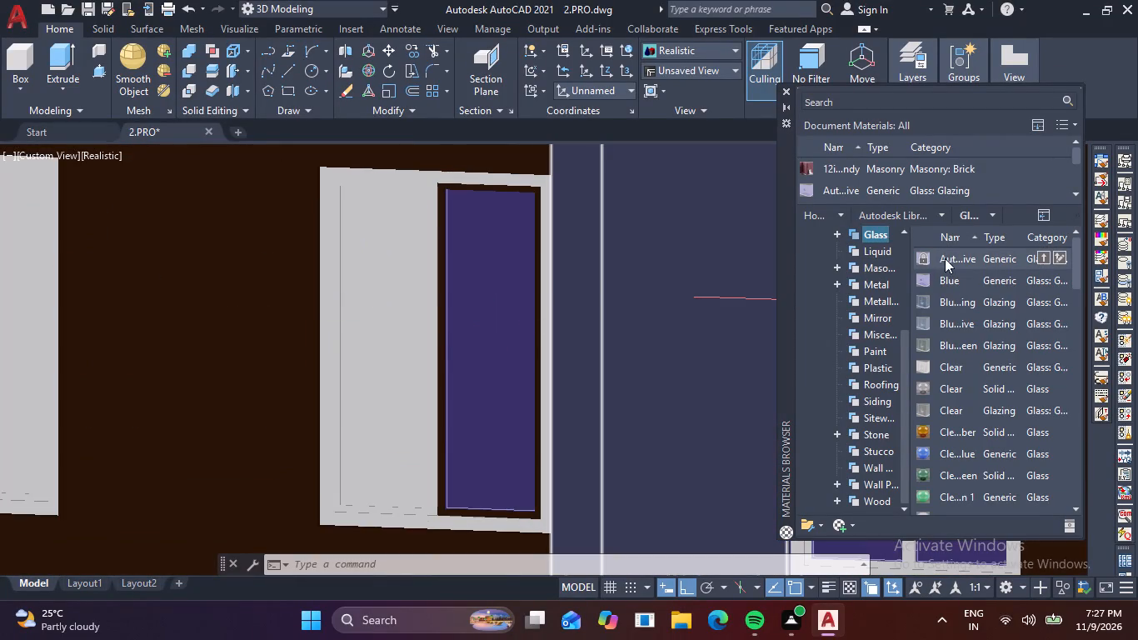
drag(930, 258, 408, 336)
Apply the Aut...ive glass material to both panes of the narrow ground-floor window nearest the columned porch.
scroll(406, 334, down, 3)
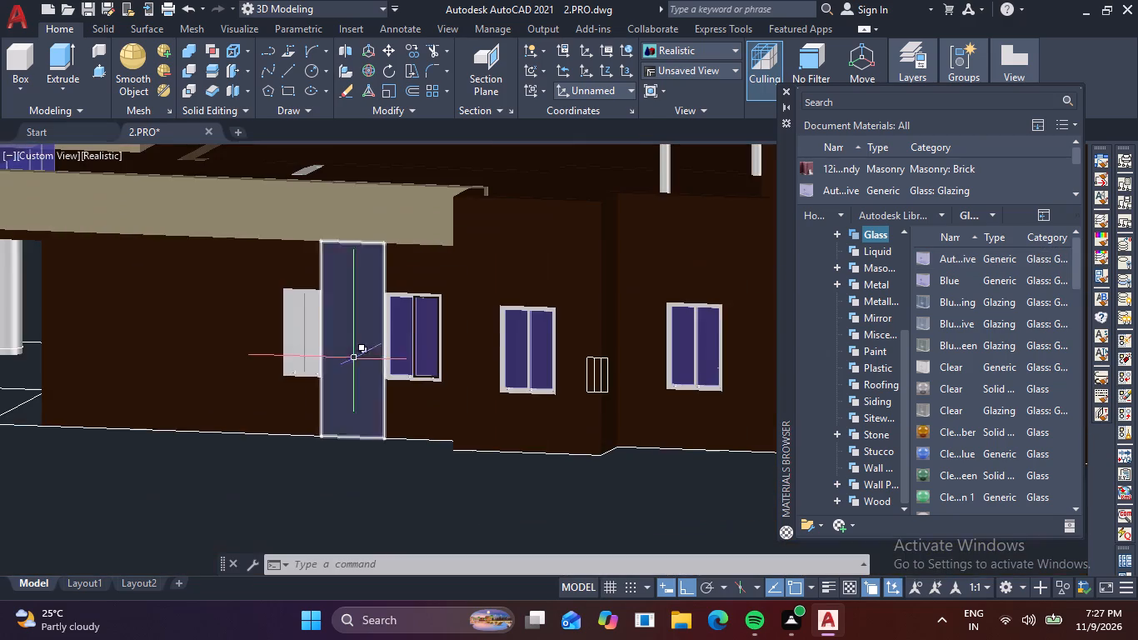
middle_drag(355, 360, 513, 355)
scroll(476, 337, up, 3)
drag(928, 261, 737, 304)
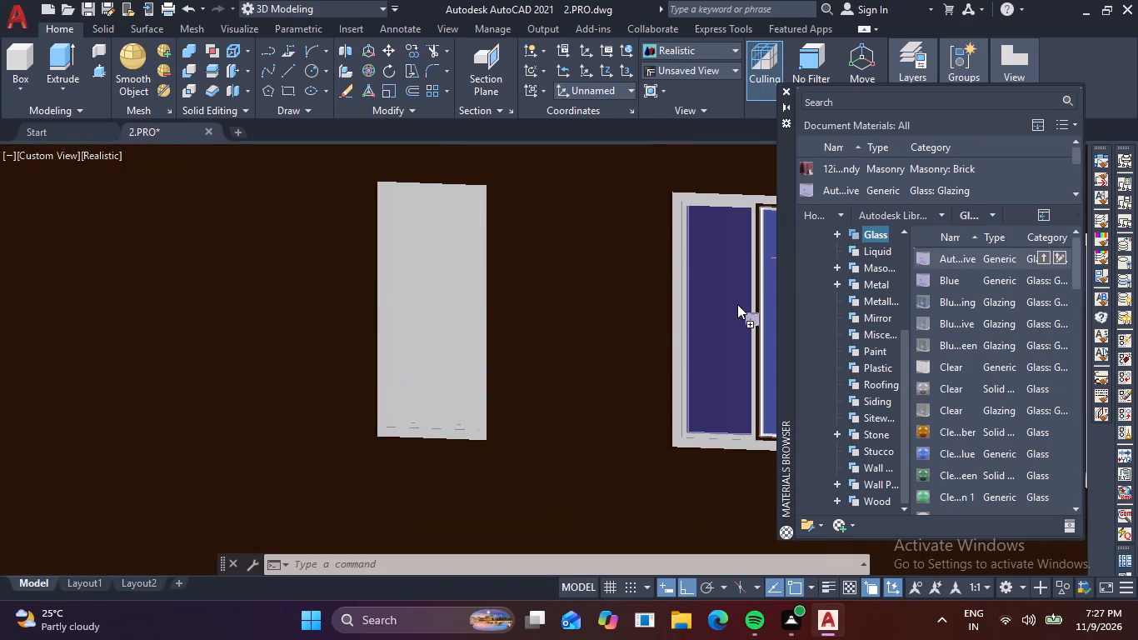
drag(737, 304, 457, 317)
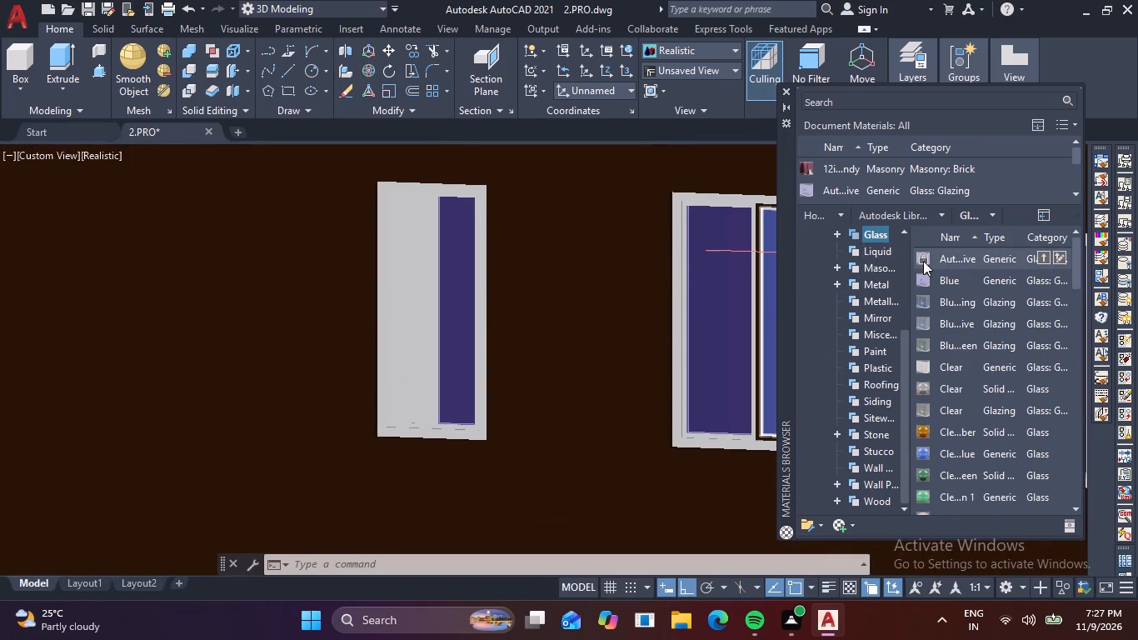
drag(928, 262, 420, 288)
Return to the ground-floor corner window under the glass-railed terrace and open the Metal material category.
scroll(485, 295, down, 2)
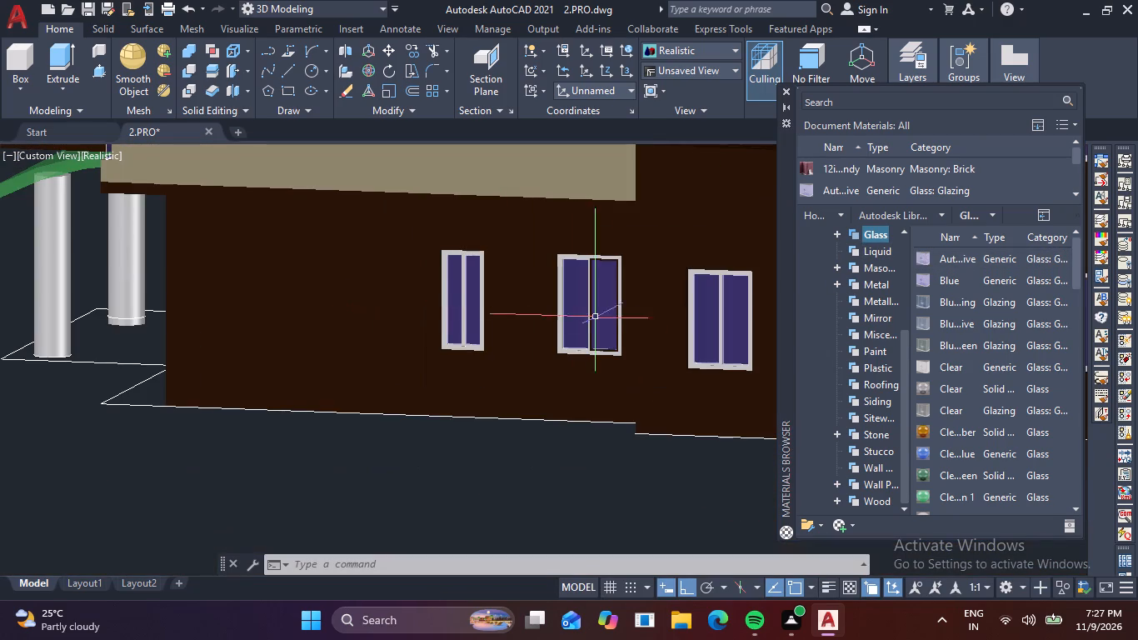
middle_drag(449, 447, 222, 590)
shift+middle_drag(215, 537, 405, 538)
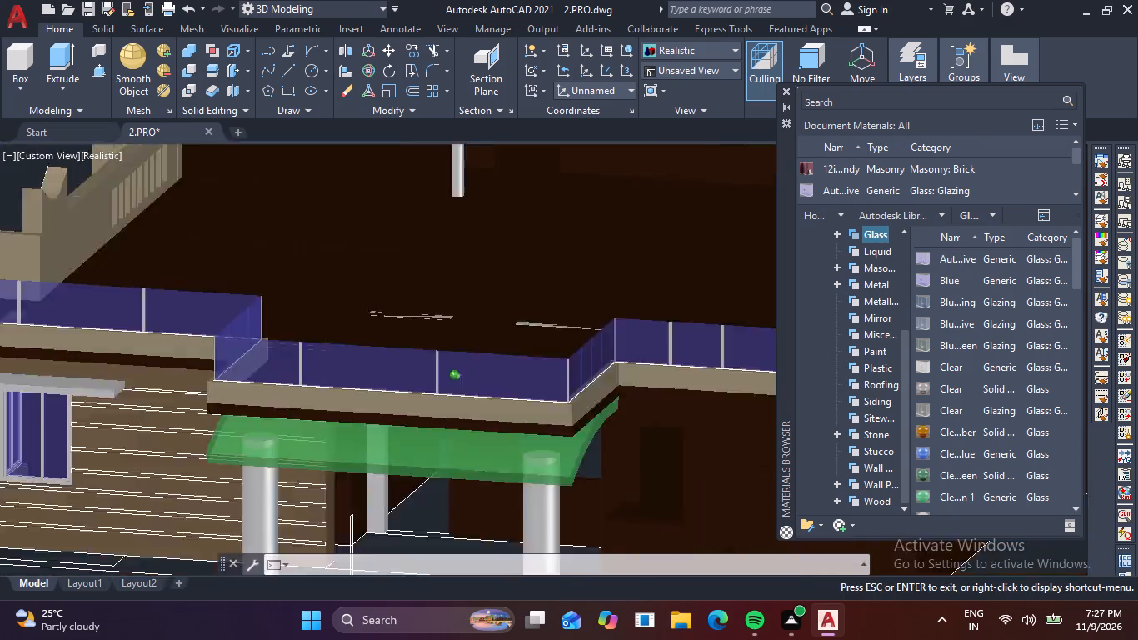
shift+middle_drag(405, 538, 493, 496)
shift+middle_drag(428, 411, 428, 474)
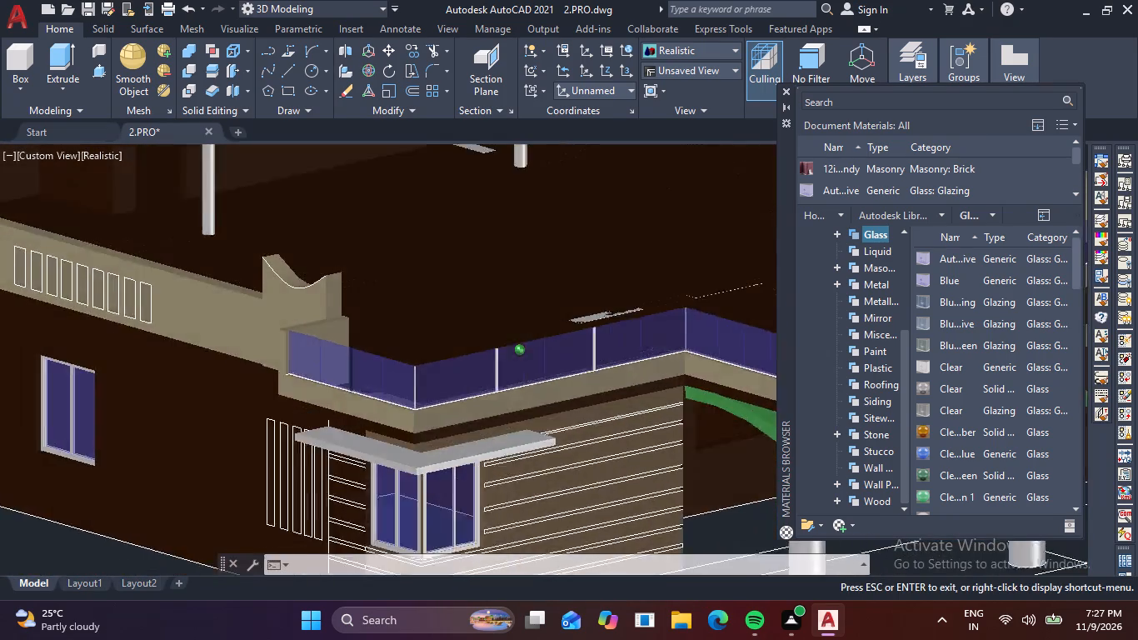
shift+middle_drag(428, 474, 435, 459)
scroll(483, 427, up, 4)
scroll(878, 306, up, 1)
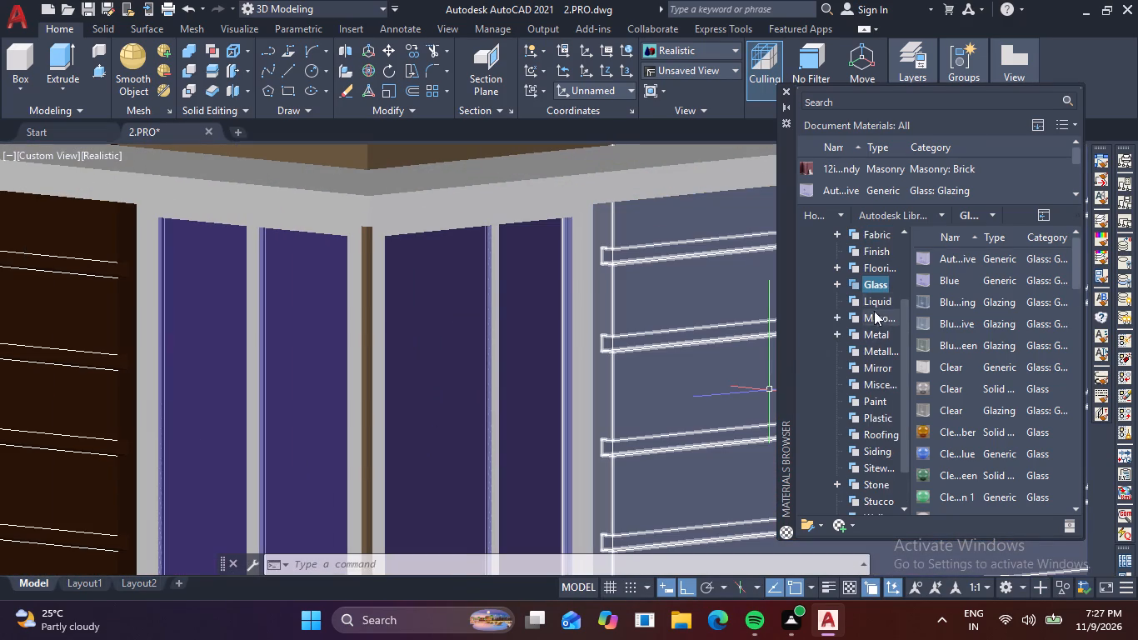
click(879, 332)
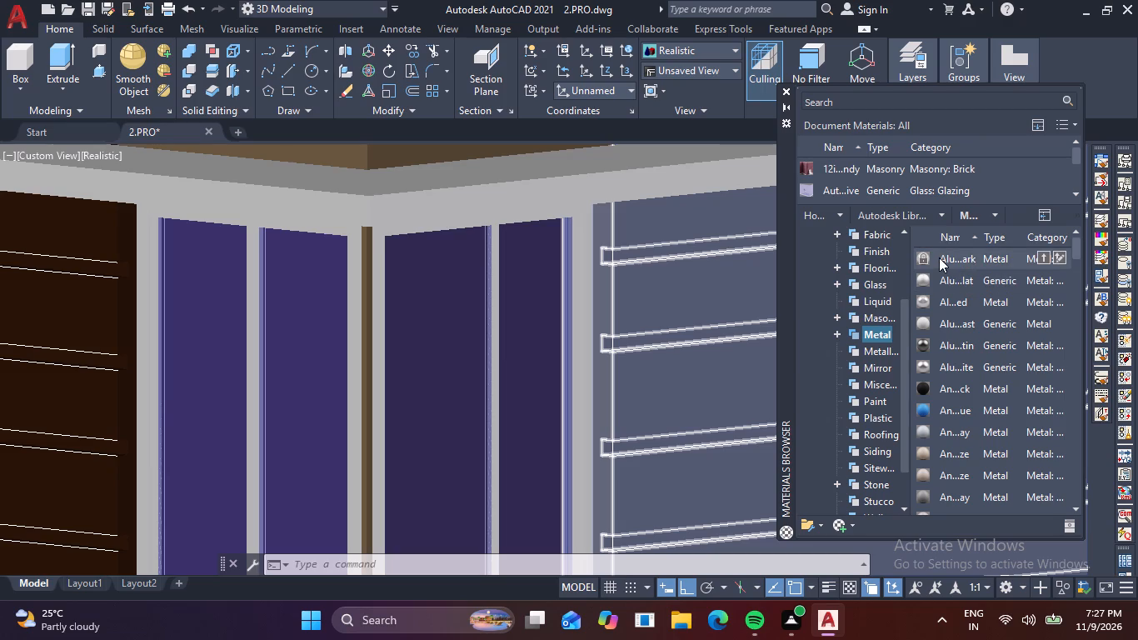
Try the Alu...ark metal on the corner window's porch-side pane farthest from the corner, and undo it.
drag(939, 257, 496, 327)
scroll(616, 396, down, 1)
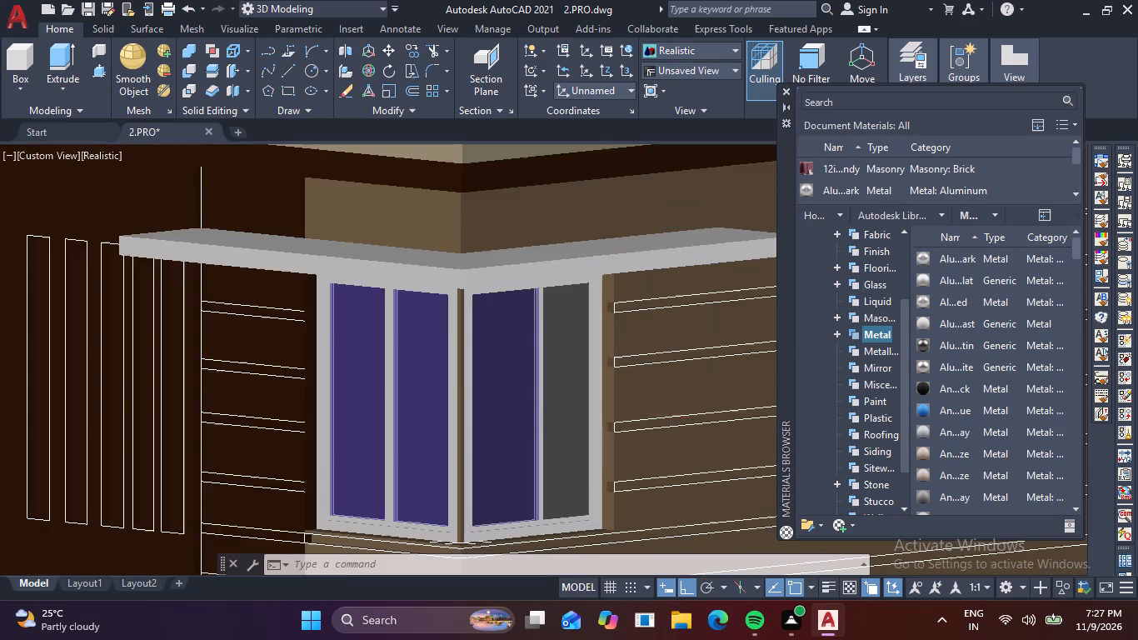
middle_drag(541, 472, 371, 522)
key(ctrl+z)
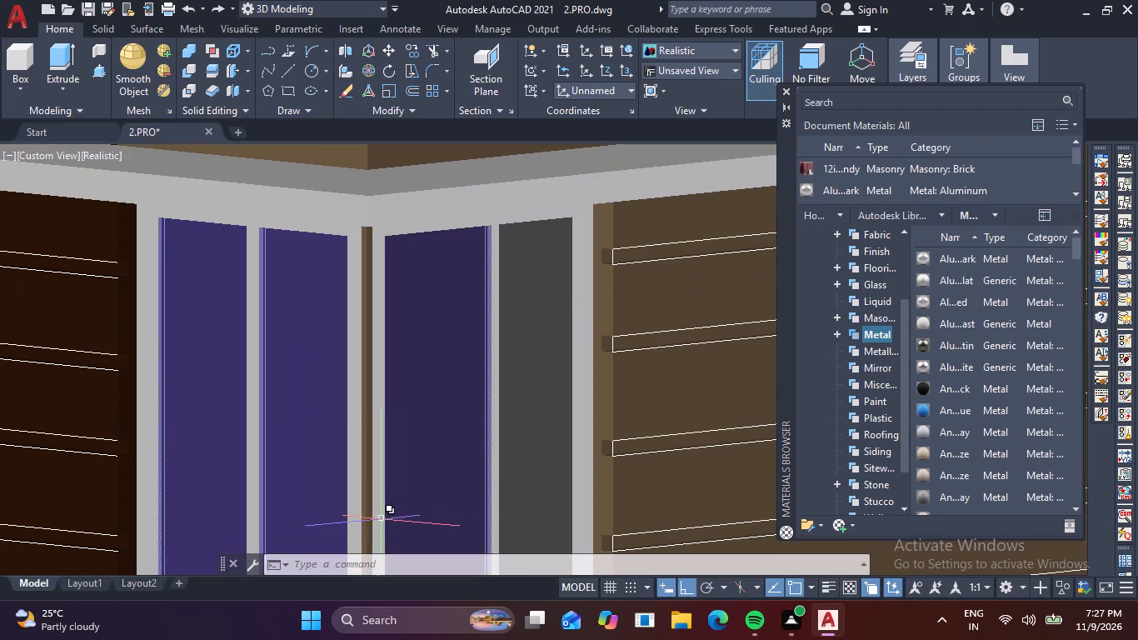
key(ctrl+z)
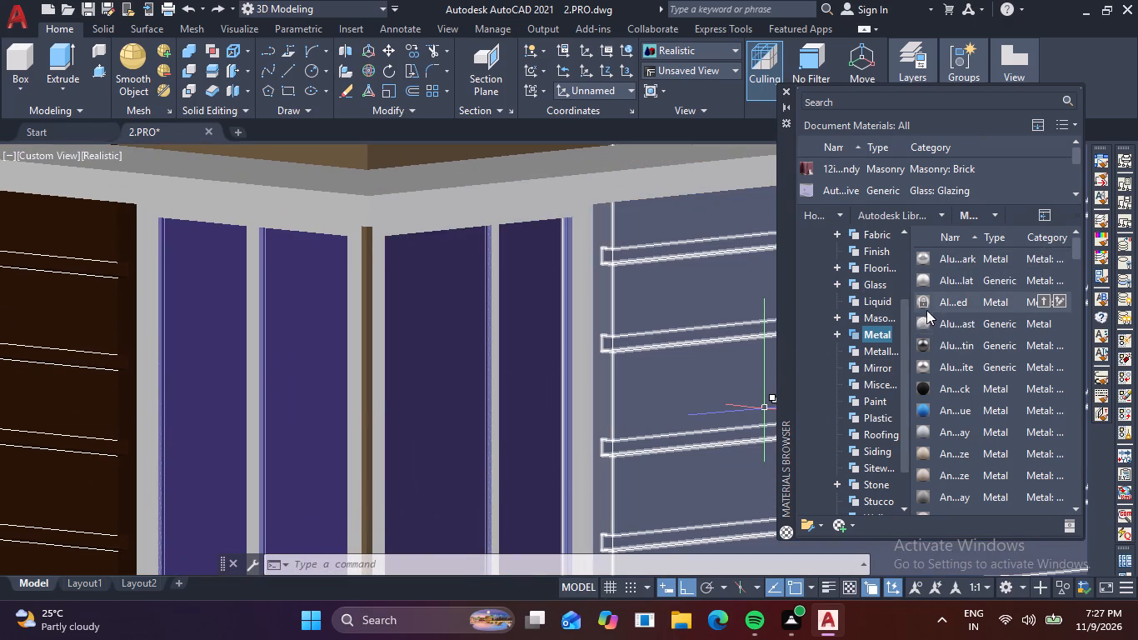
Apply the Alu...tin fabricated metal to the outer frame of the corner window's porch-side face.
drag(924, 343, 377, 357)
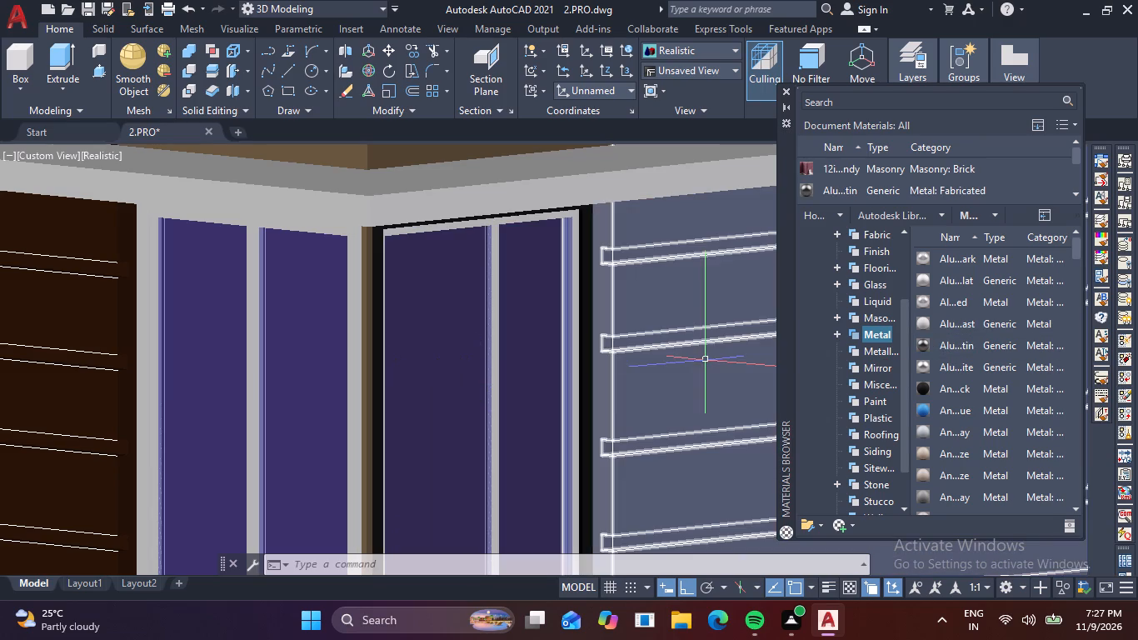
scroll(483, 379, down, 1)
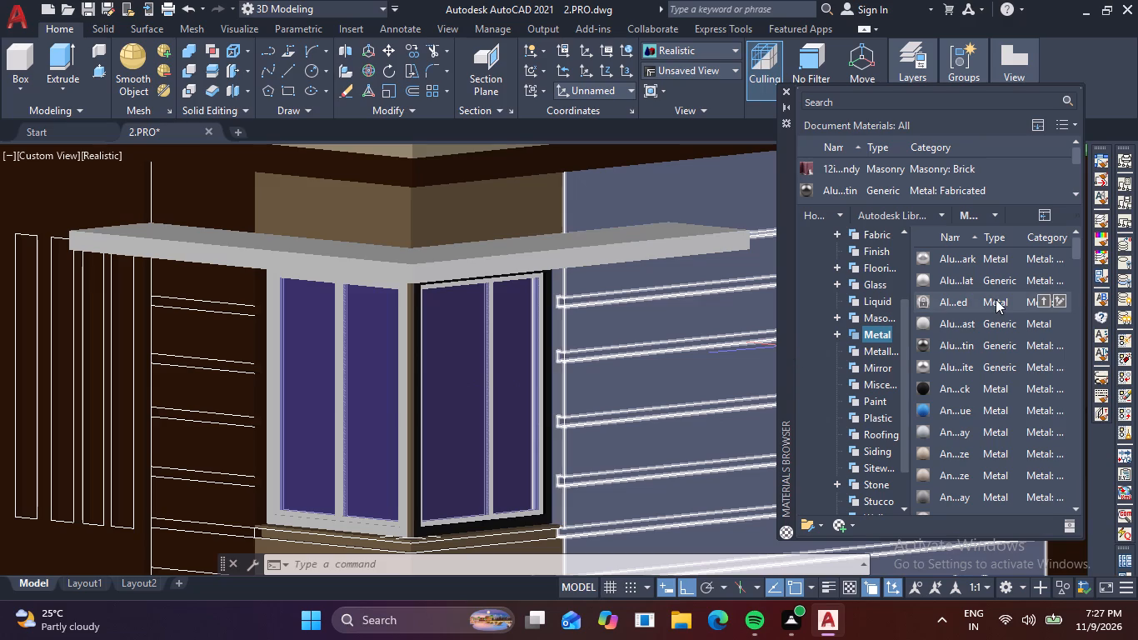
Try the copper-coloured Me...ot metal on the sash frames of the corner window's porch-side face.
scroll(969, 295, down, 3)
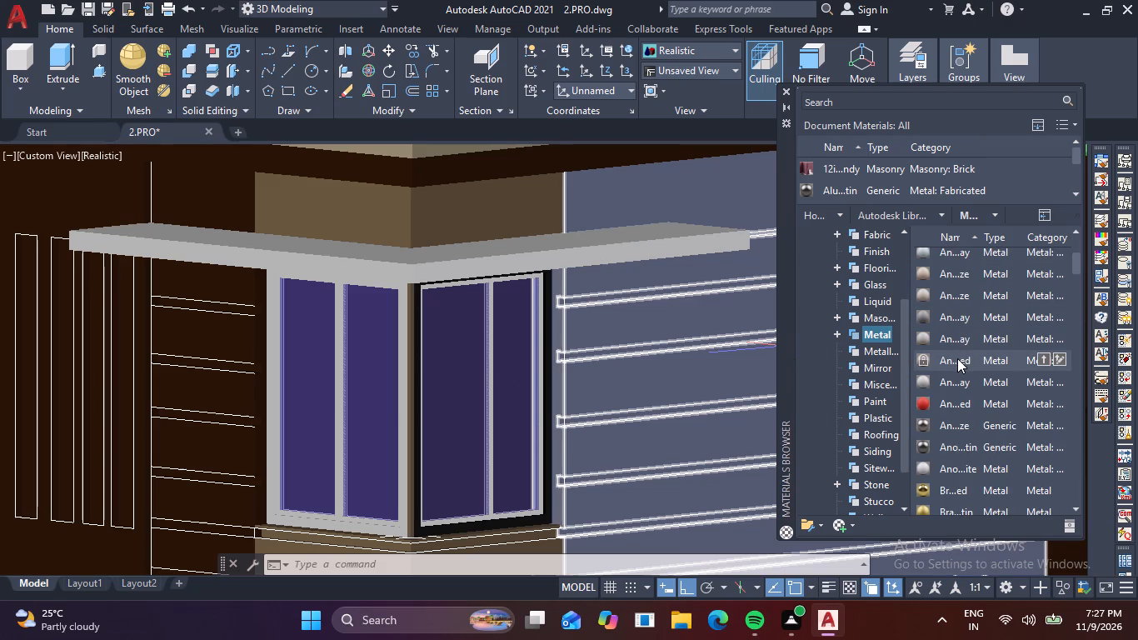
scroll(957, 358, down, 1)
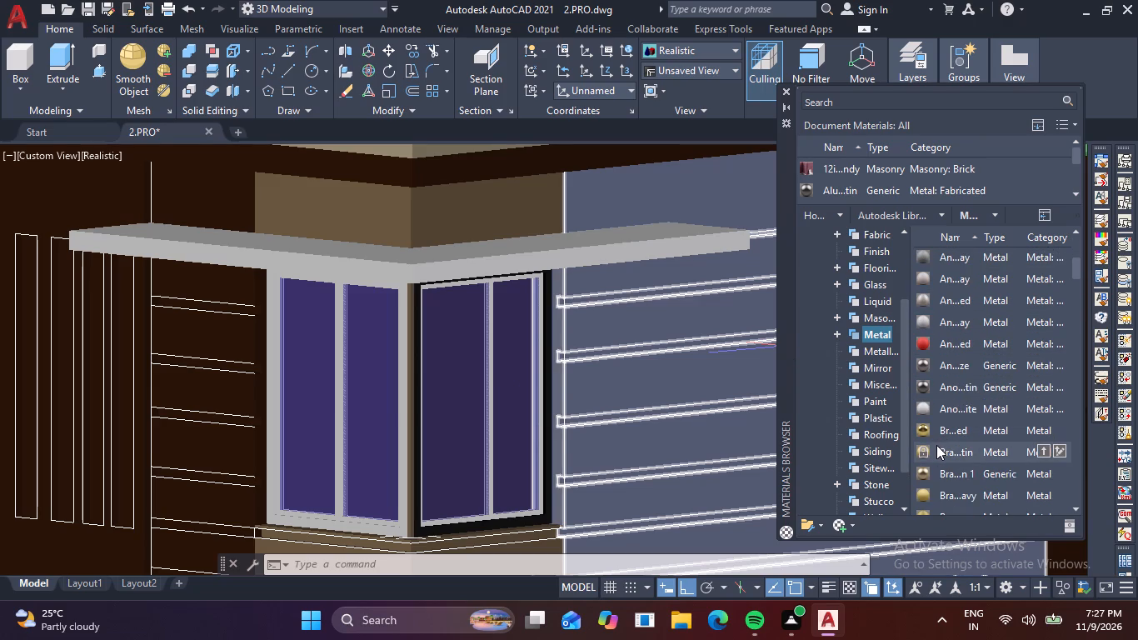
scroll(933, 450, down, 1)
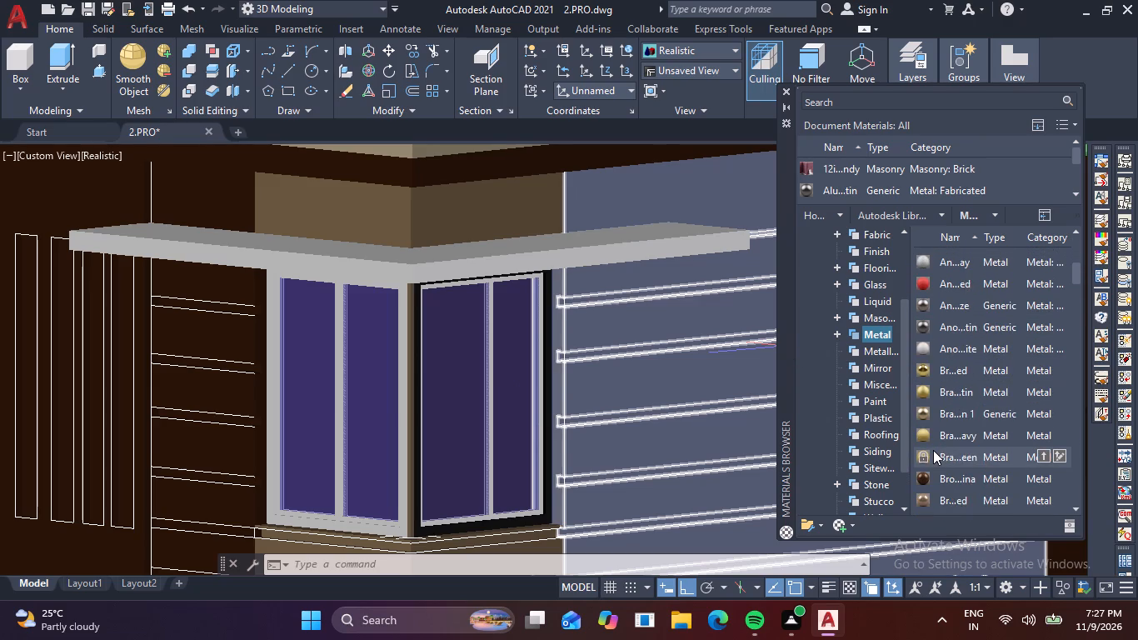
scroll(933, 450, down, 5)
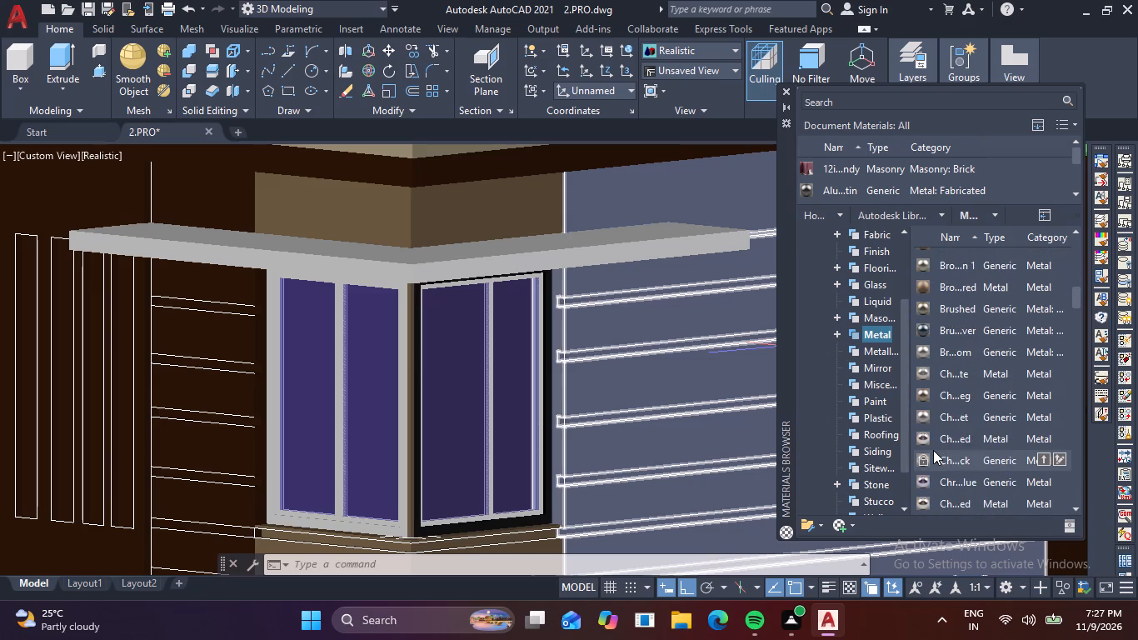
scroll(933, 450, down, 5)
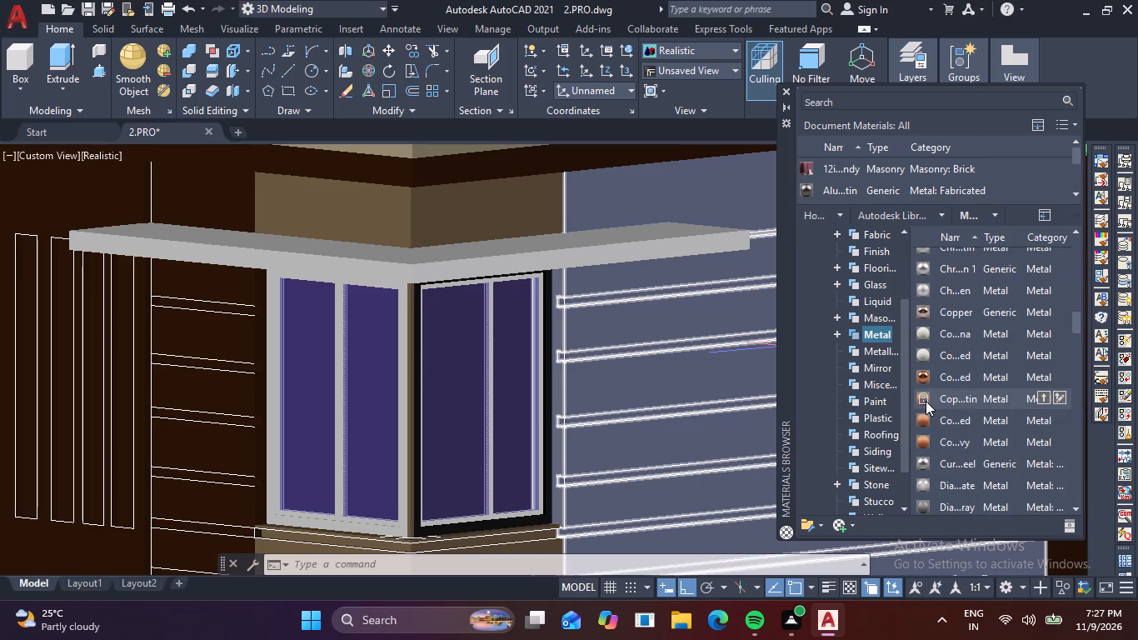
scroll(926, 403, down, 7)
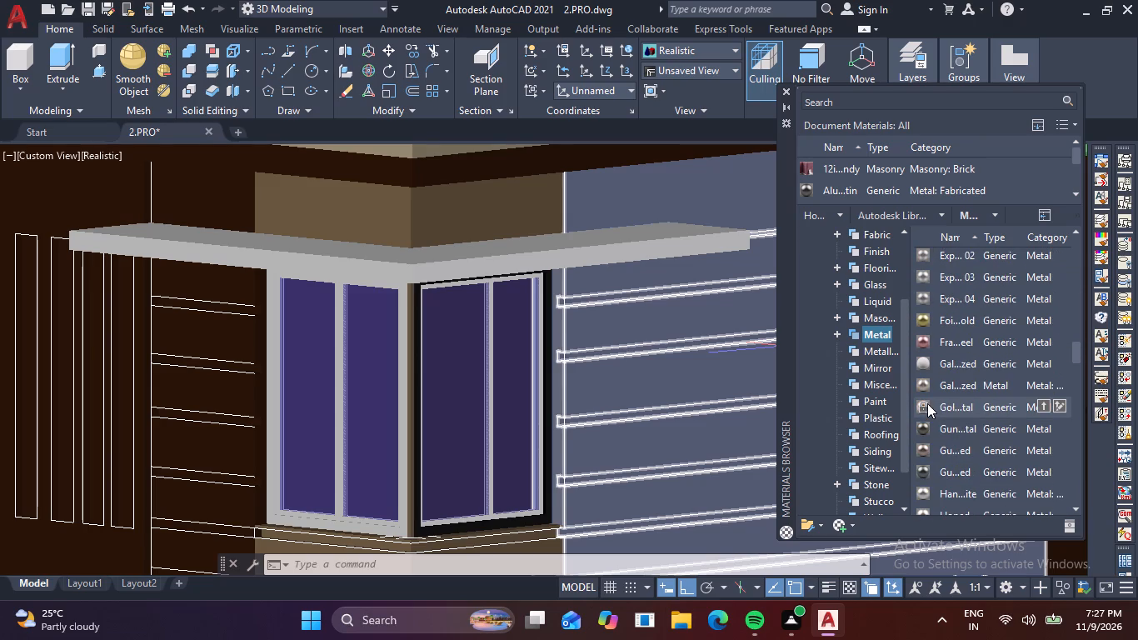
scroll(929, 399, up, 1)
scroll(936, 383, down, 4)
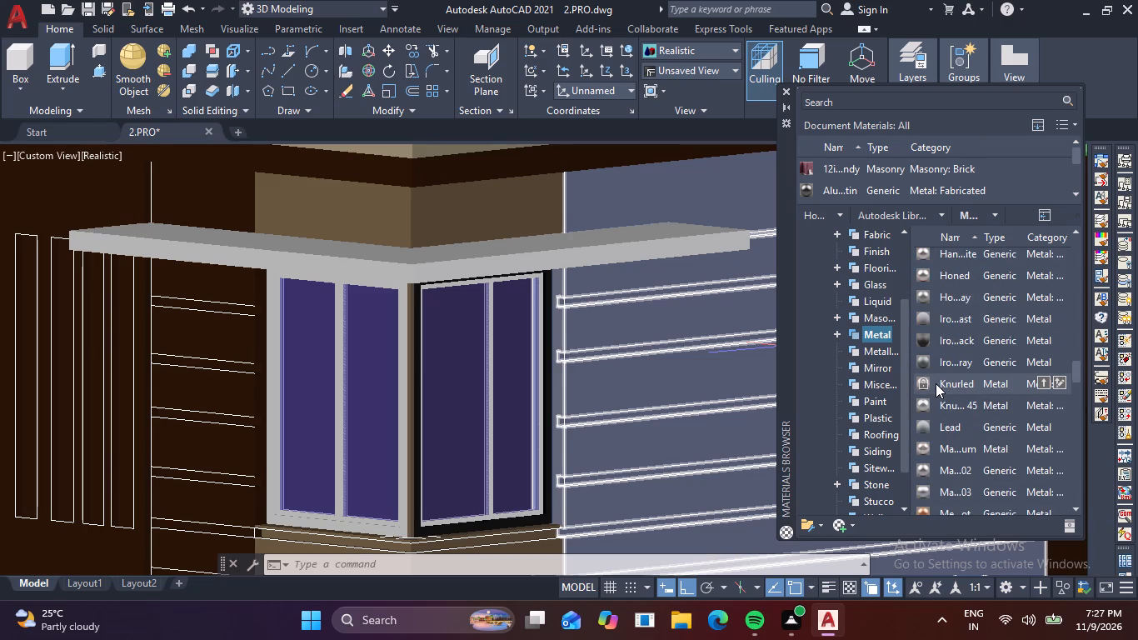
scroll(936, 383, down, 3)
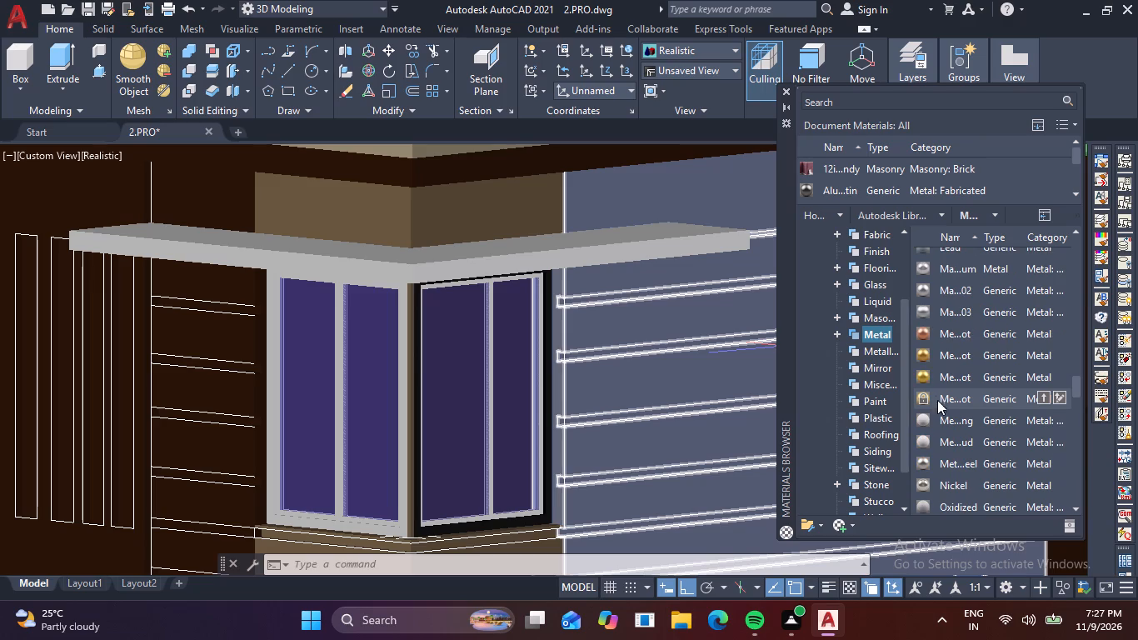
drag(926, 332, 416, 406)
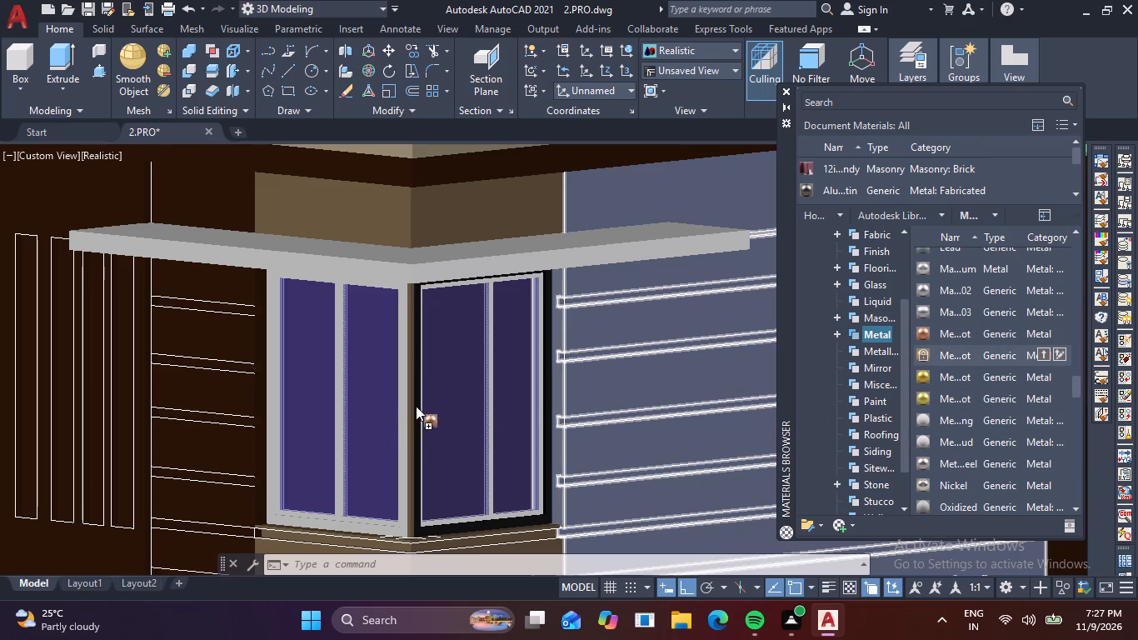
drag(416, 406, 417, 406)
Apply the Rust metal to the outer frame of the corner window's porch-side face.
scroll(417, 406, up, 3)
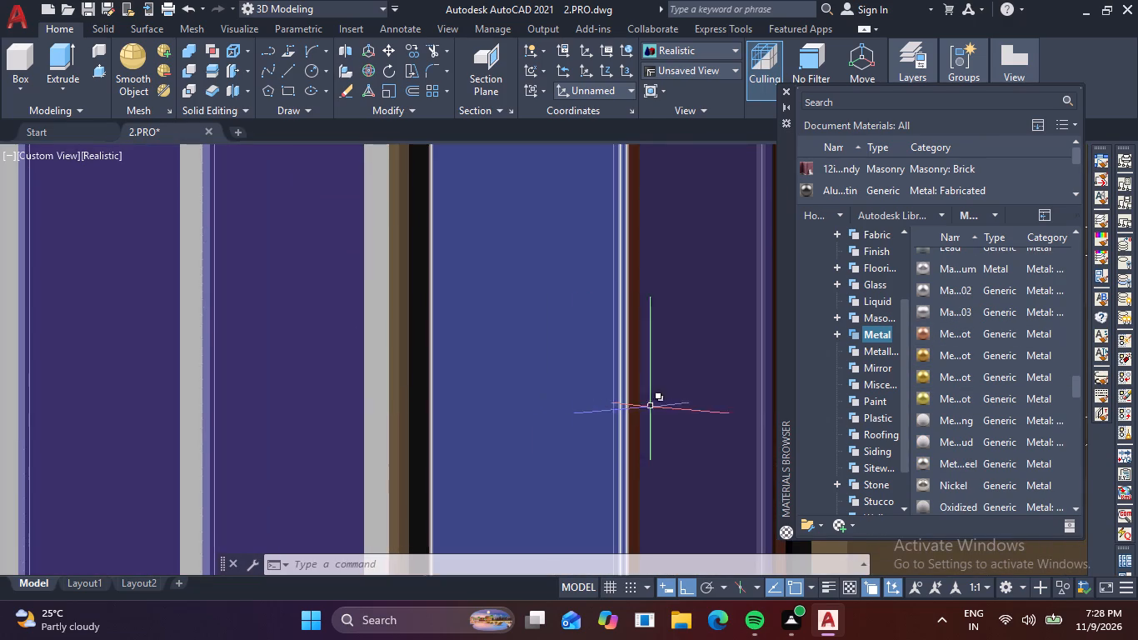
scroll(926, 355, down, 4)
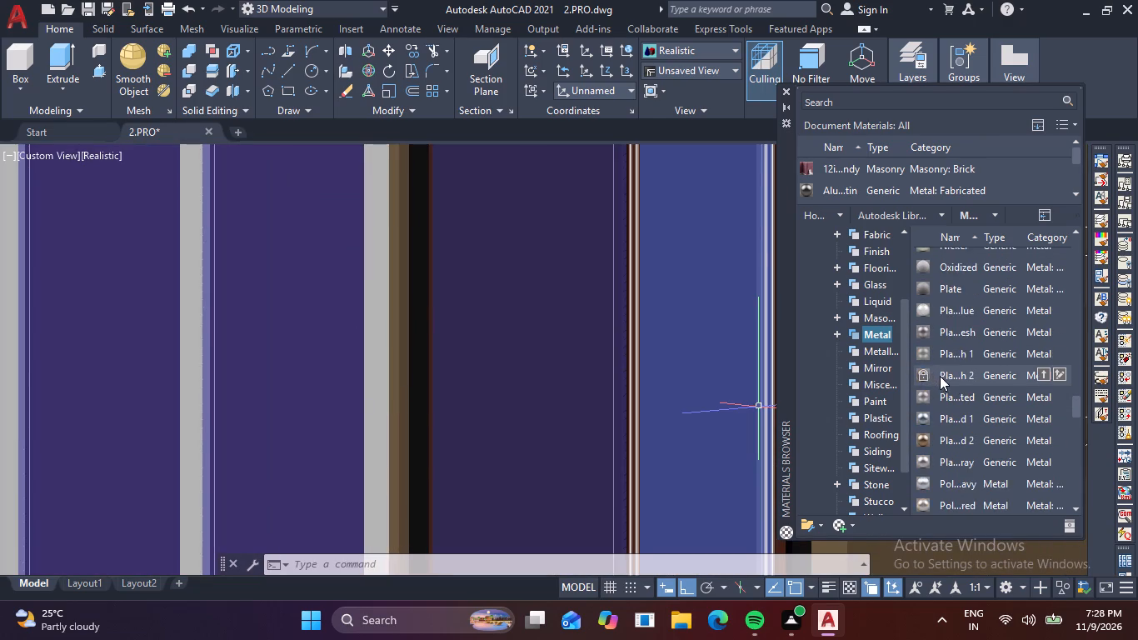
scroll(943, 378, down, 5)
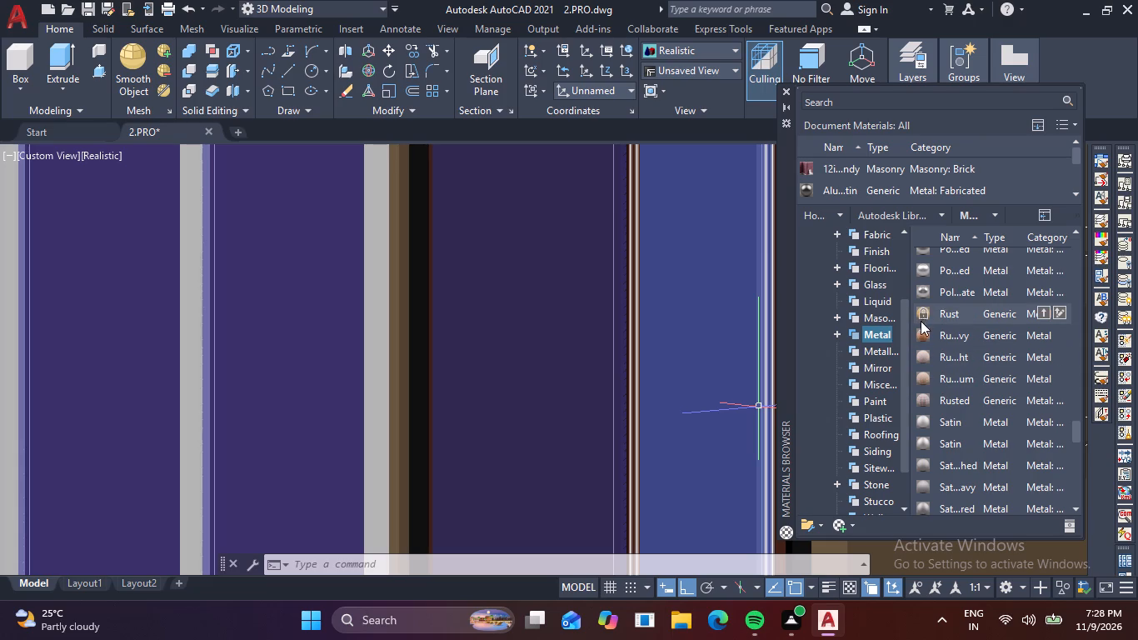
drag(922, 314, 419, 412)
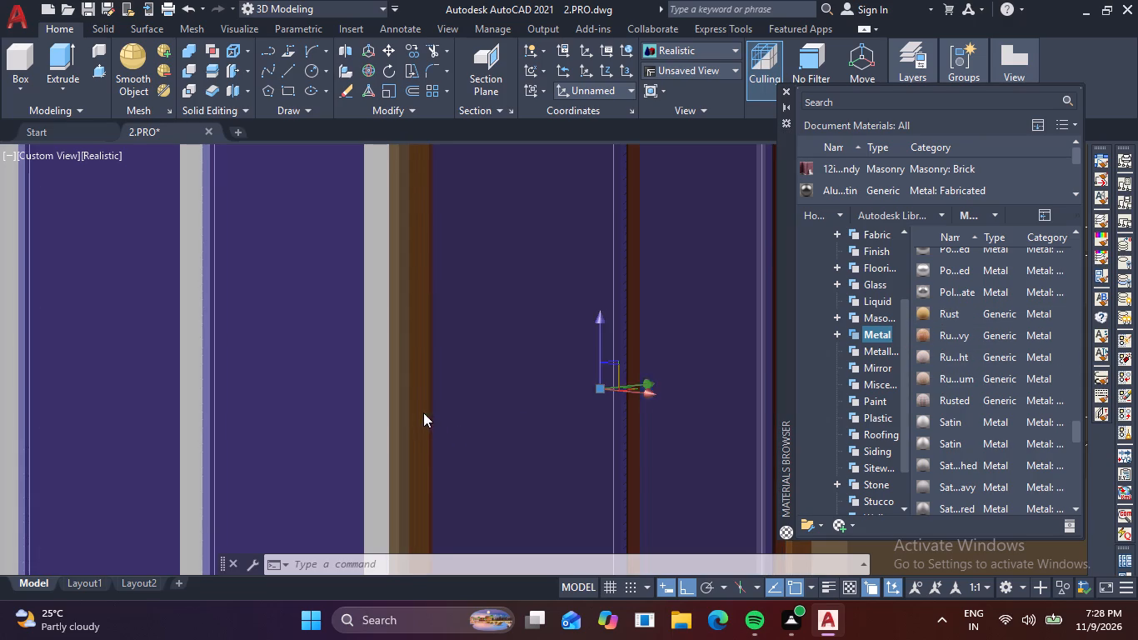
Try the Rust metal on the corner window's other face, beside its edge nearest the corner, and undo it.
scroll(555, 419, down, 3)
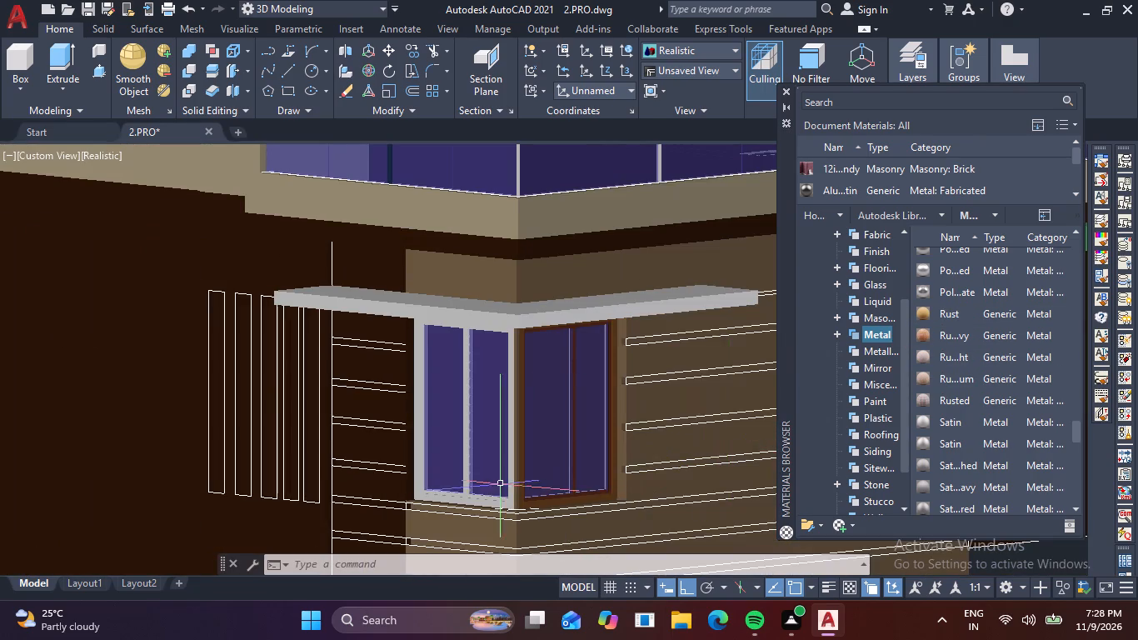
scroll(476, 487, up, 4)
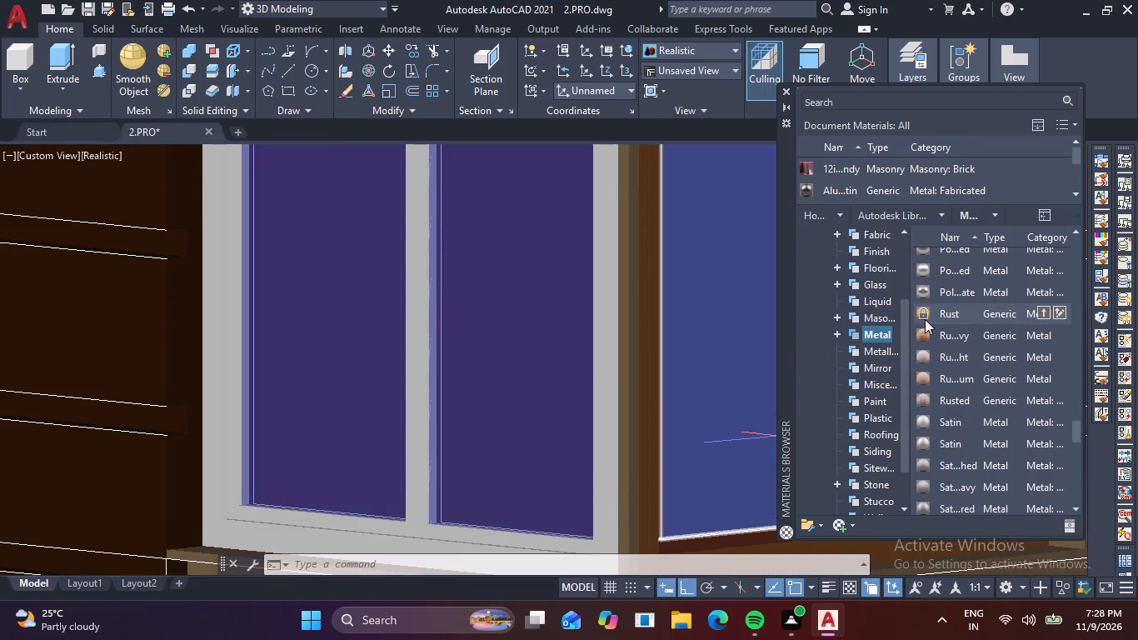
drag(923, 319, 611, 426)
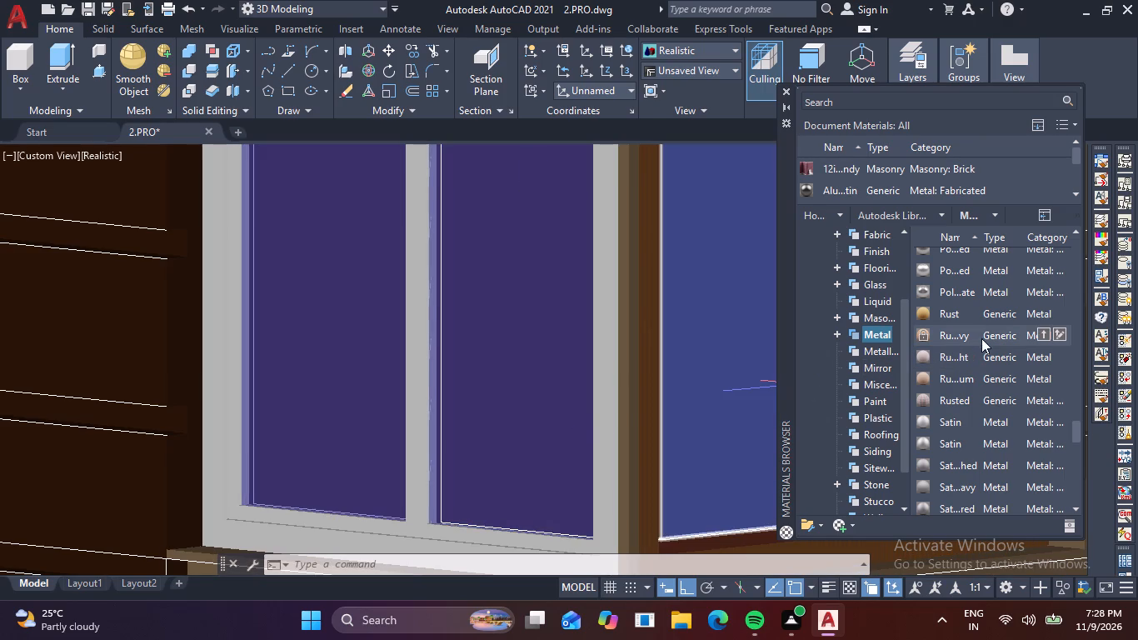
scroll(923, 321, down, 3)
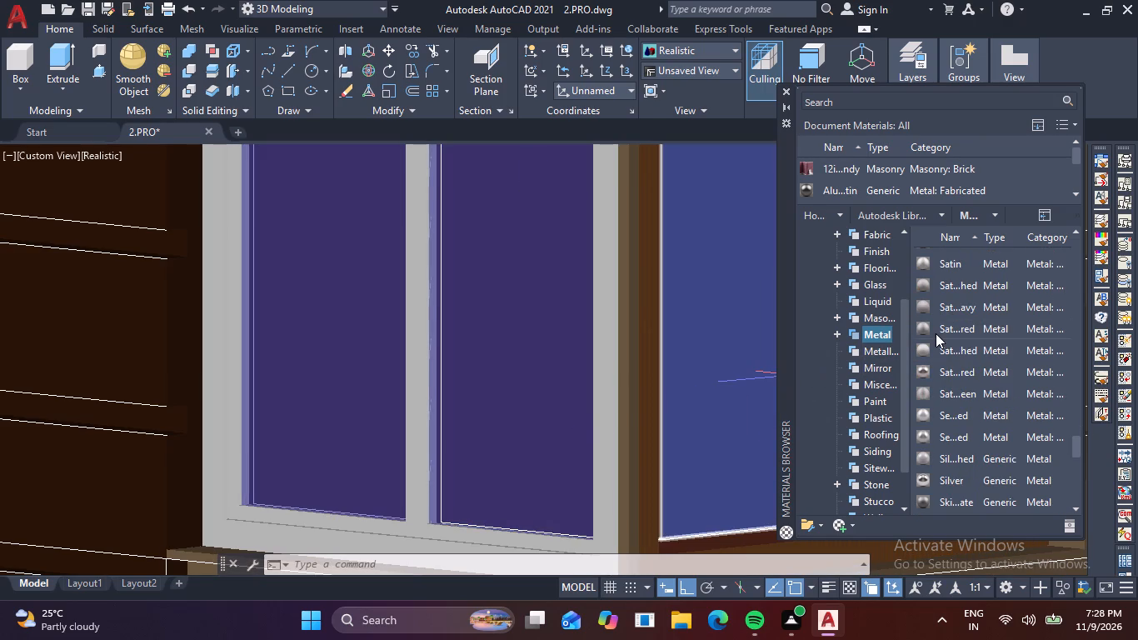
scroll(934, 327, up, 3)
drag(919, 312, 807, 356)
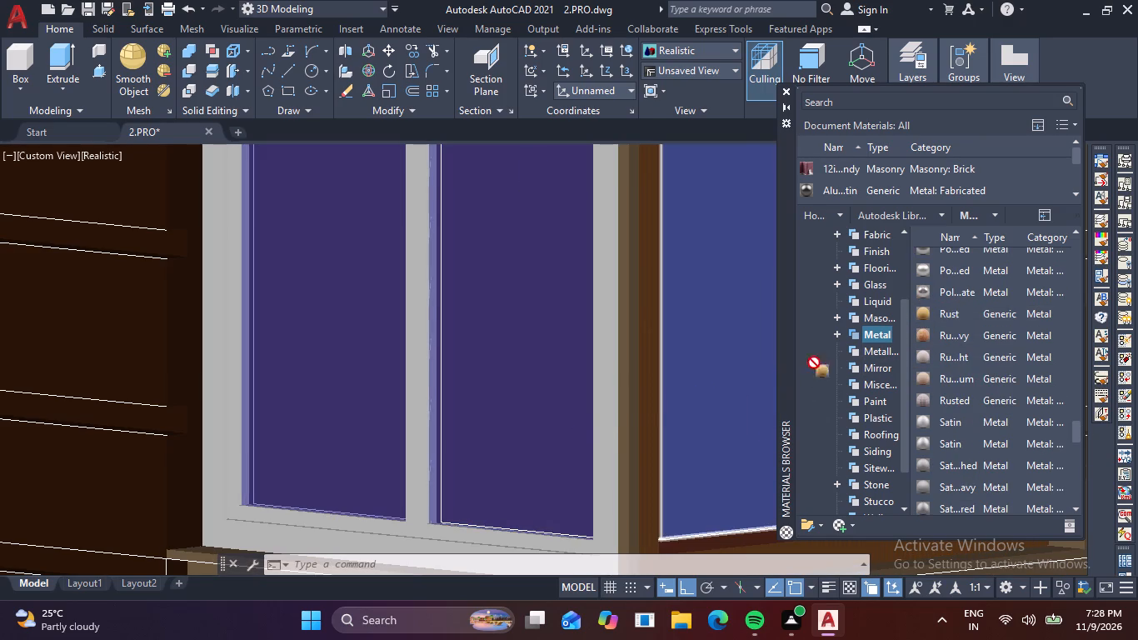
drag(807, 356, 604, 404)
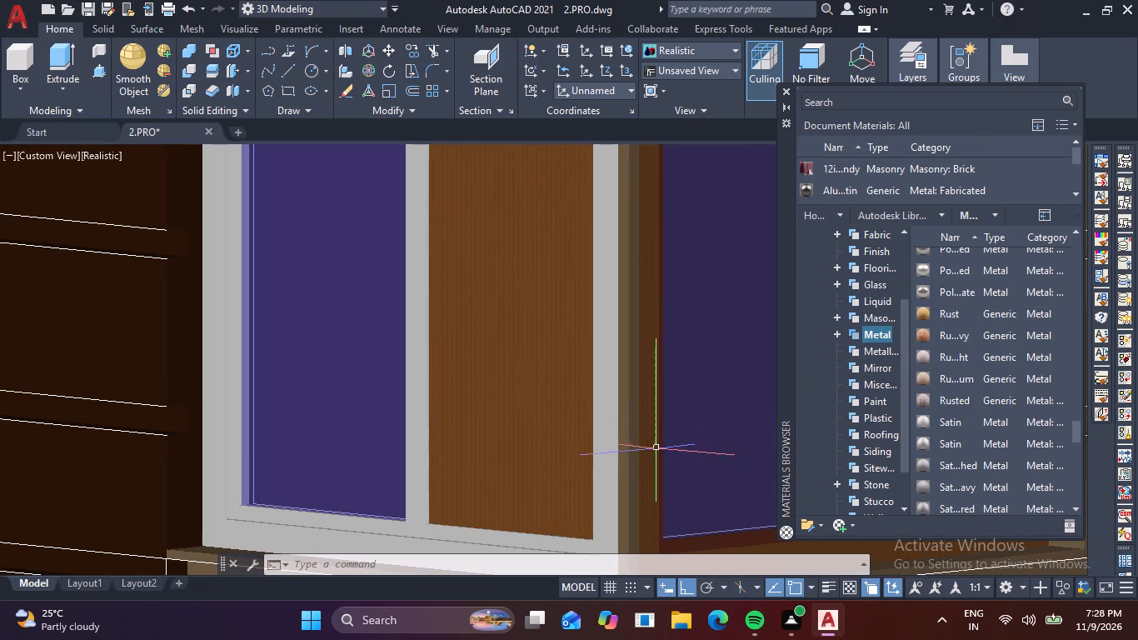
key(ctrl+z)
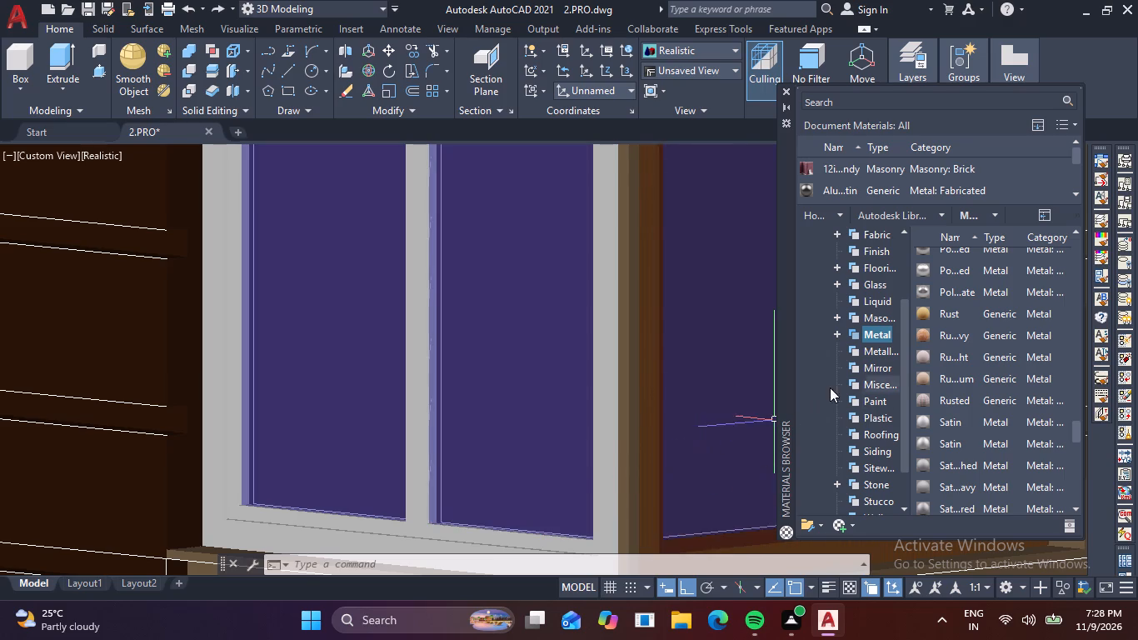
Apply the Rust metal to both sash frames and the outer frame of the corner window's face away from the porch.
drag(916, 315, 607, 402)
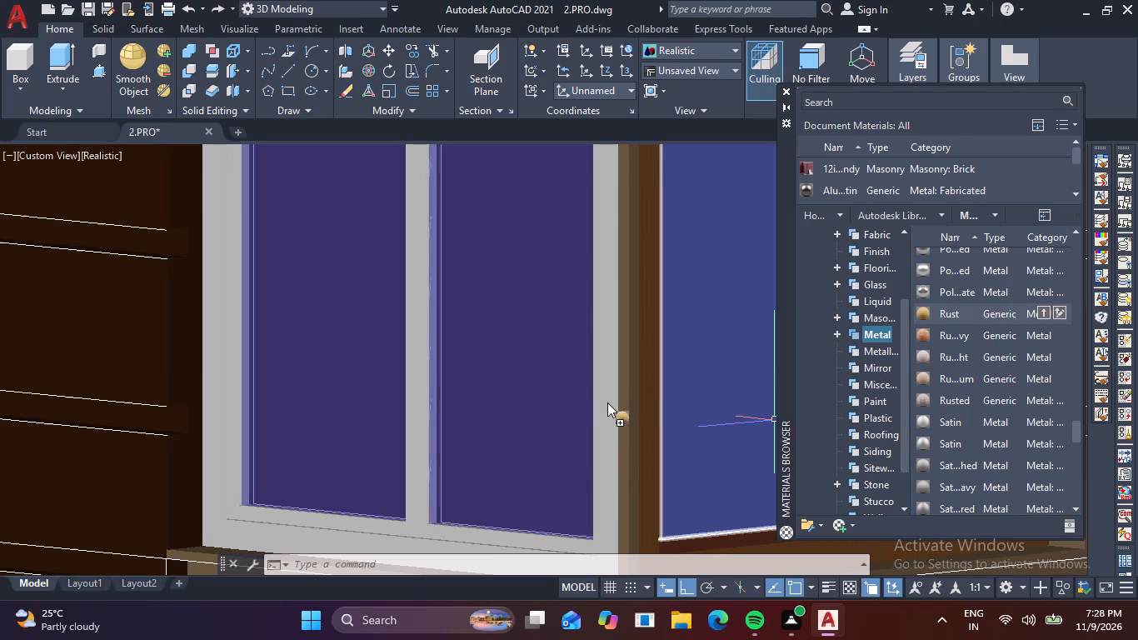
scroll(585, 465, down, 1)
middle_drag(582, 457, 586, 336)
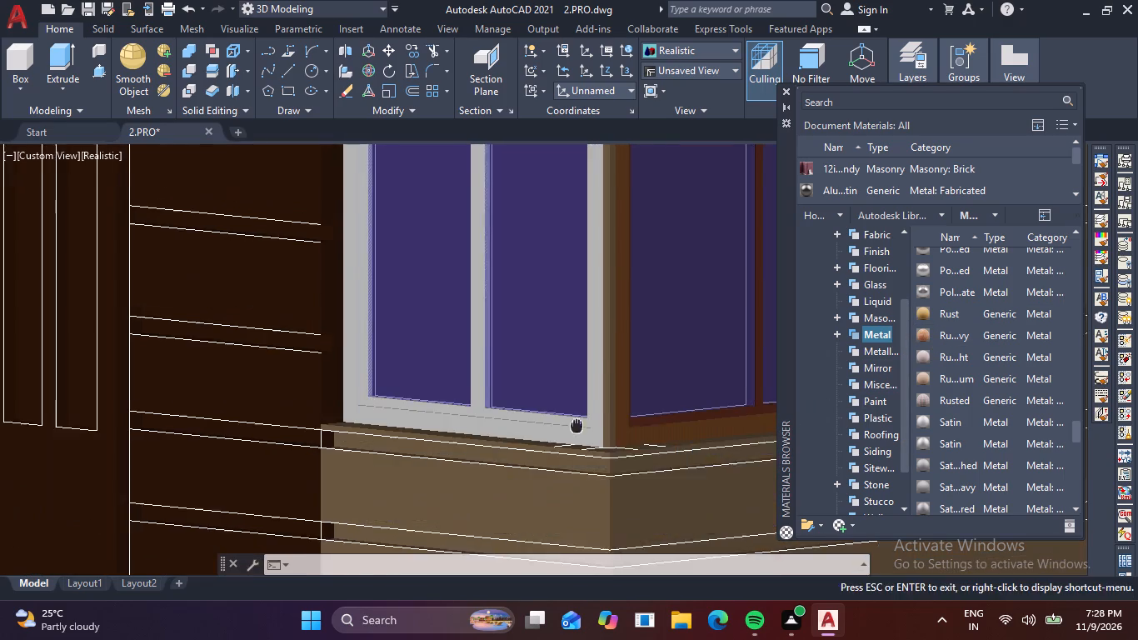
middle_drag(586, 336, 589, 319)
scroll(511, 414, up, 2)
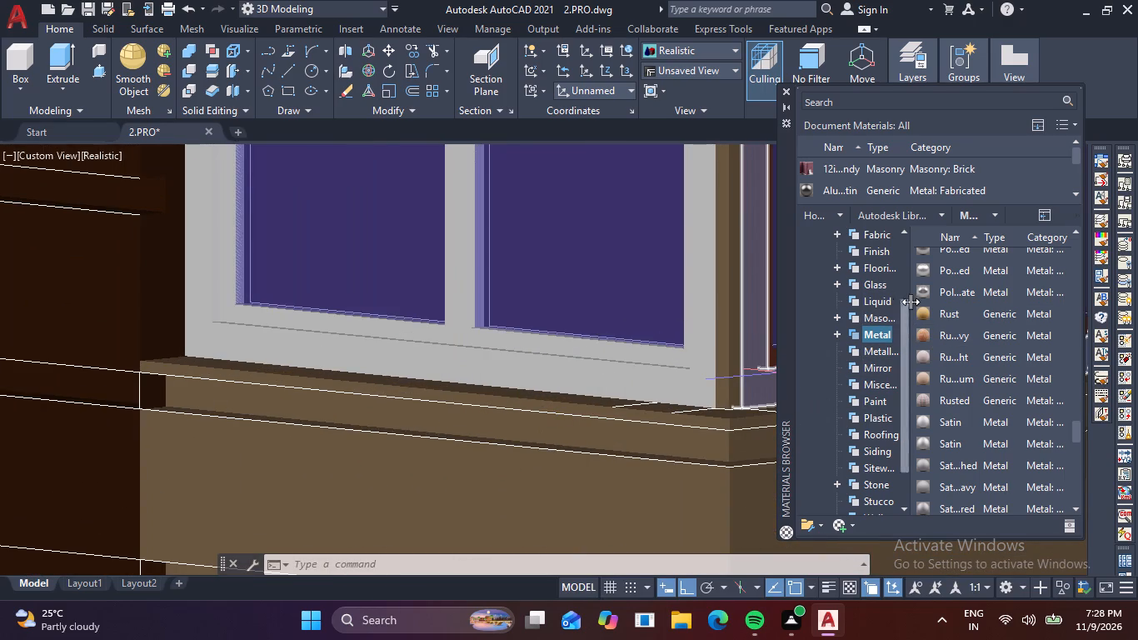
drag(924, 312, 665, 357)
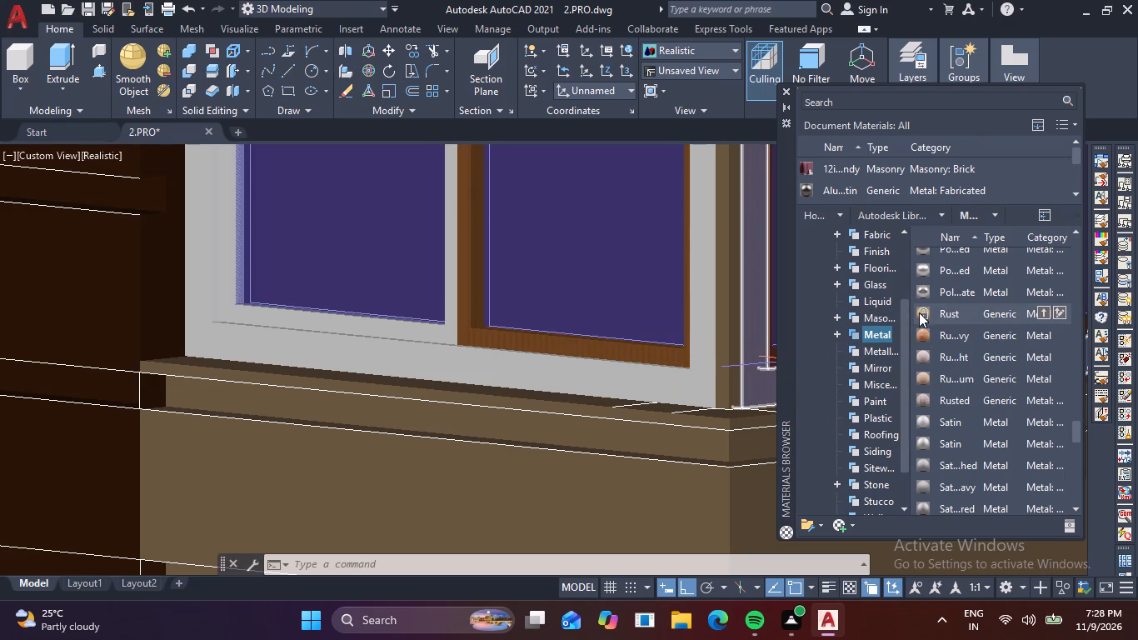
drag(919, 312, 437, 332)
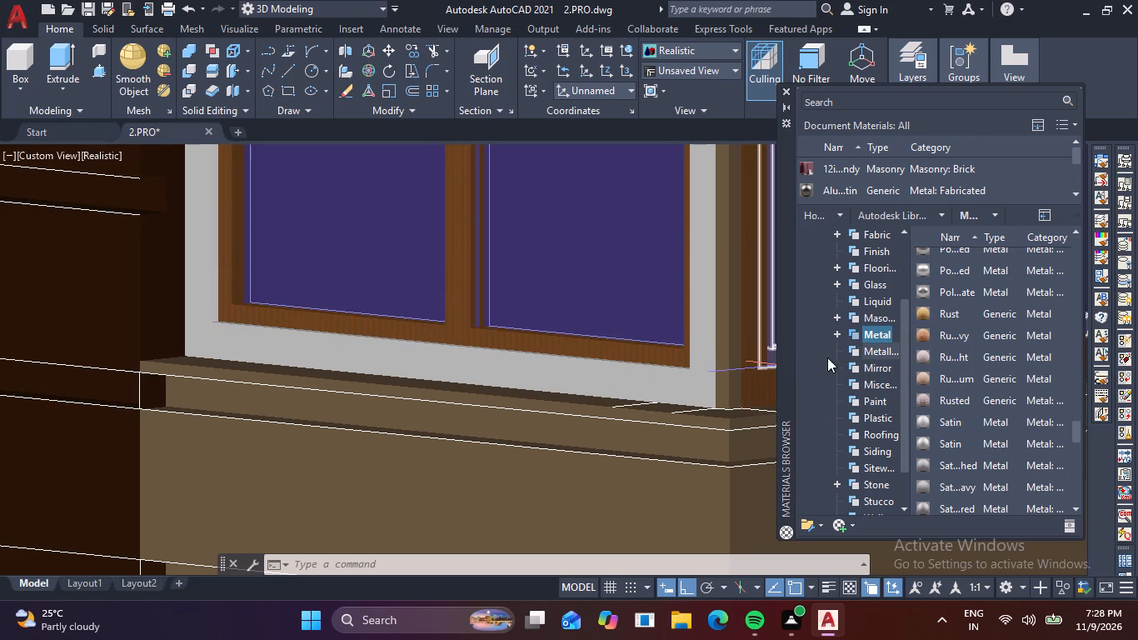
drag(921, 312, 671, 387)
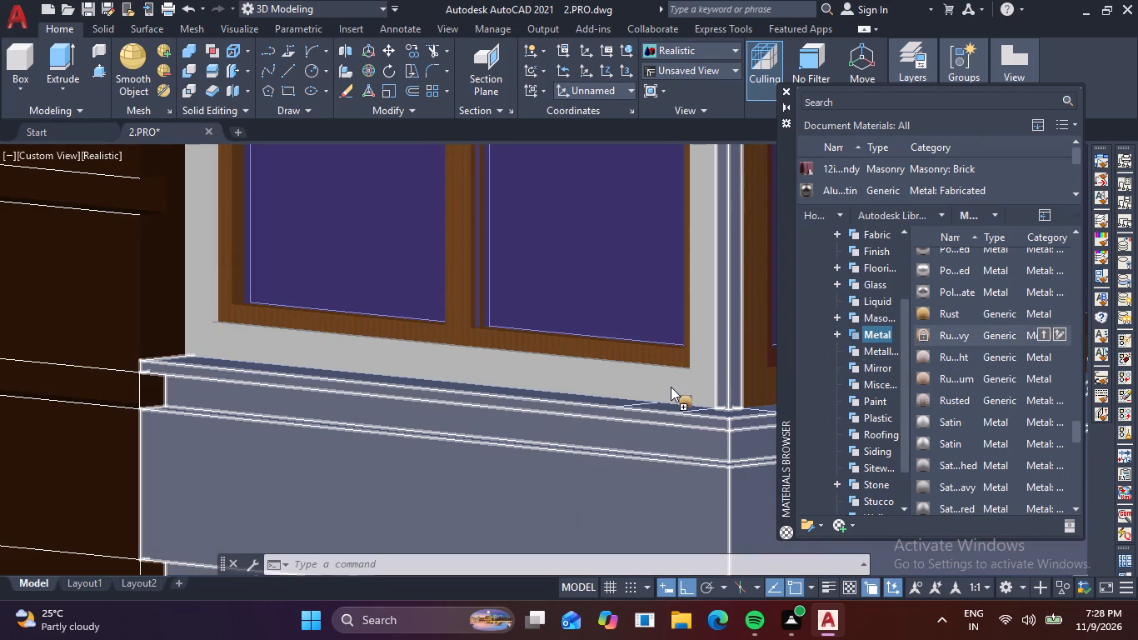
drag(671, 387, 661, 387)
Apply the Rust metal to the sash frames of the corner window's porch-side face.
scroll(694, 402, down, 1)
middle_drag(687, 411, 365, 498)
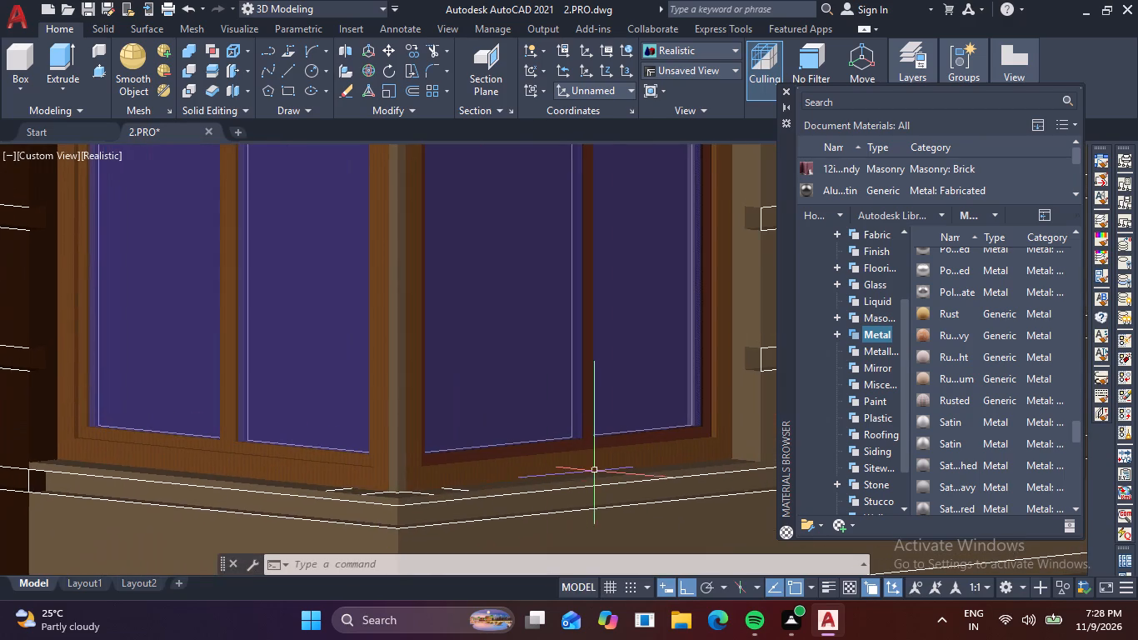
scroll(606, 468, up, 3)
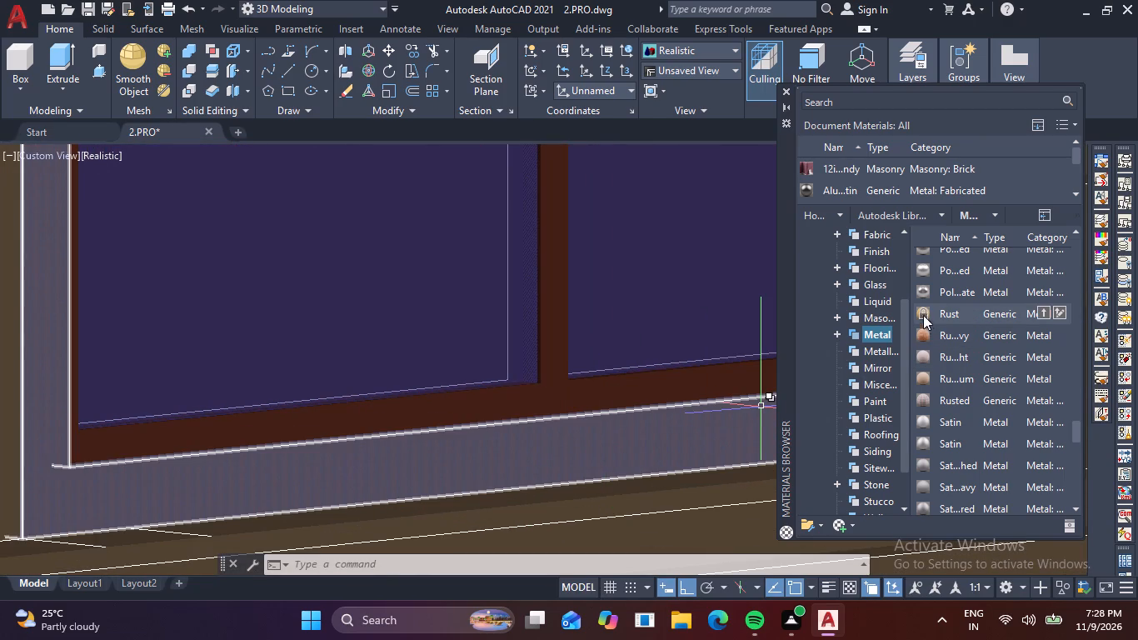
drag(921, 310, 557, 397)
Apply the Rust metal to the outer frame and both sash frames of the flat two-pane ground-floor window between the corner windows.
scroll(670, 436, down, 4)
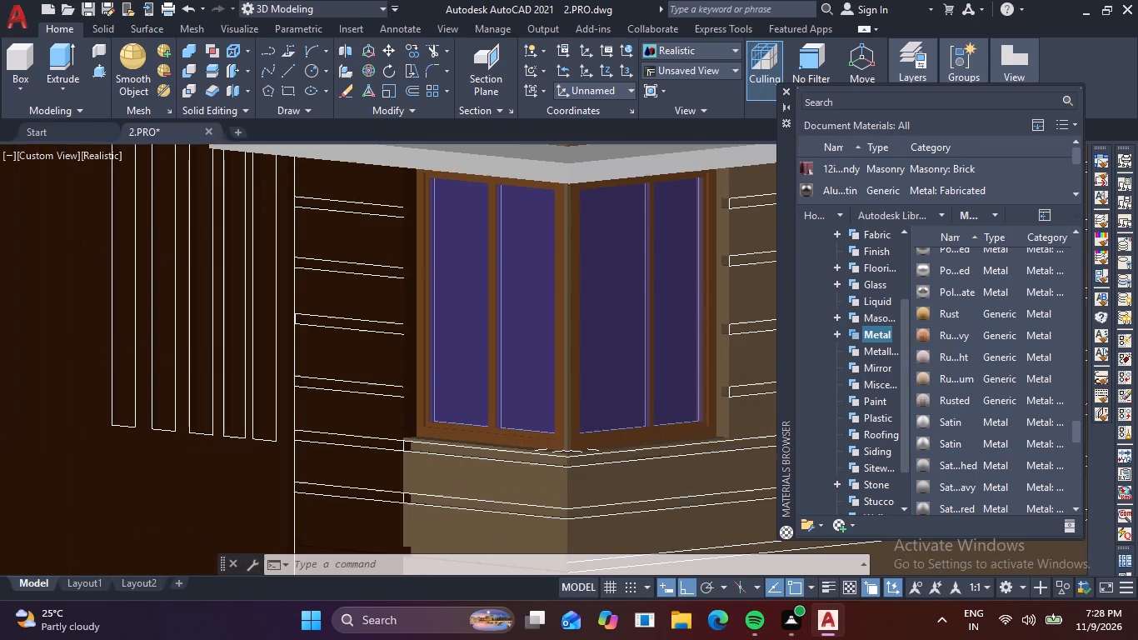
scroll(425, 502, down, 1)
scroll(716, 462, down, 2)
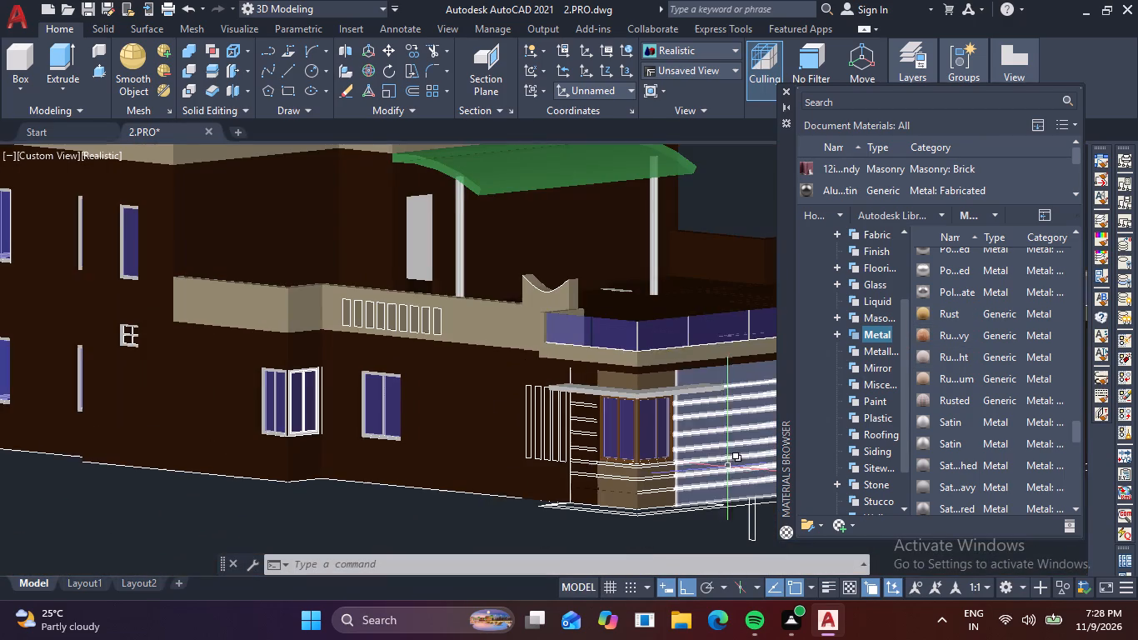
scroll(382, 378, up, 7)
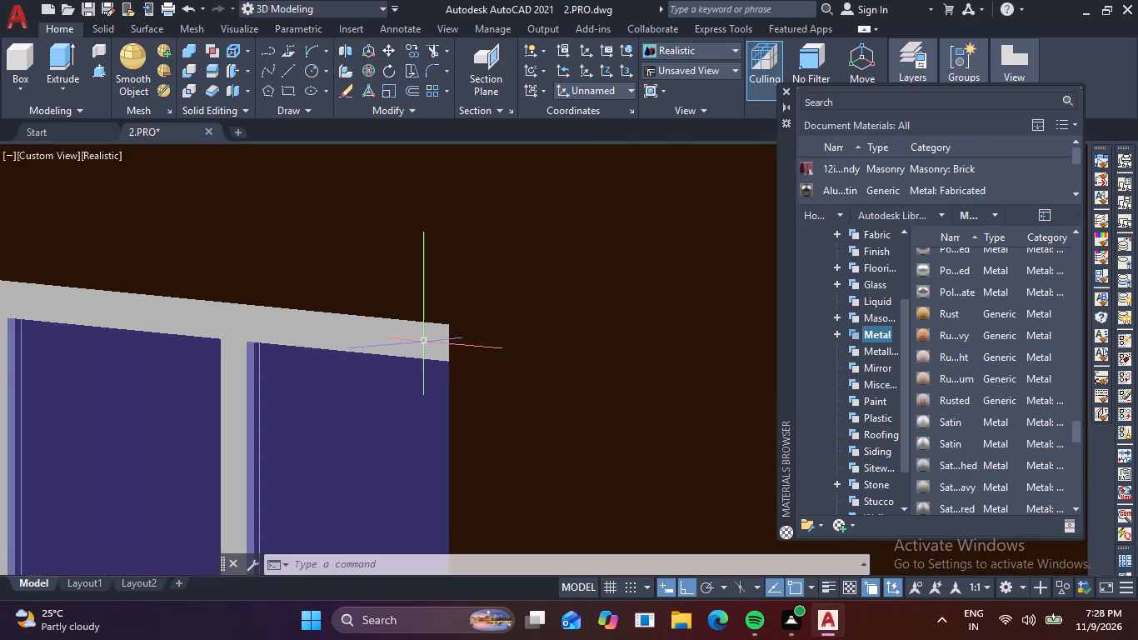
scroll(427, 329, up, 2)
middle_drag(390, 347, 631, 318)
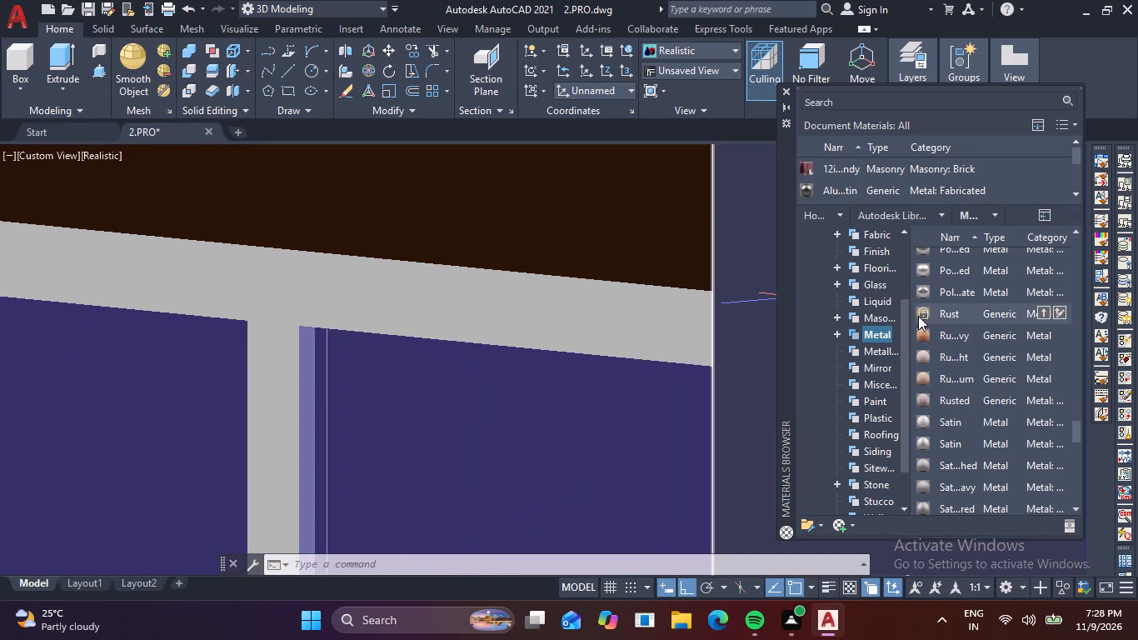
drag(918, 312, 622, 312)
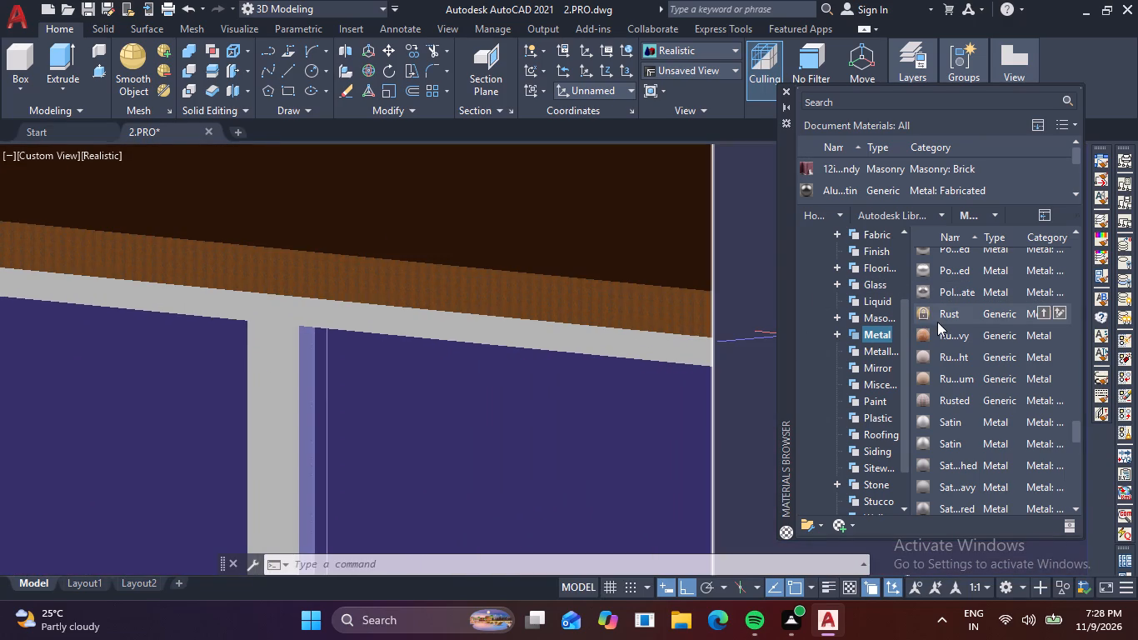
drag(926, 310, 646, 342)
scroll(637, 357, down, 3)
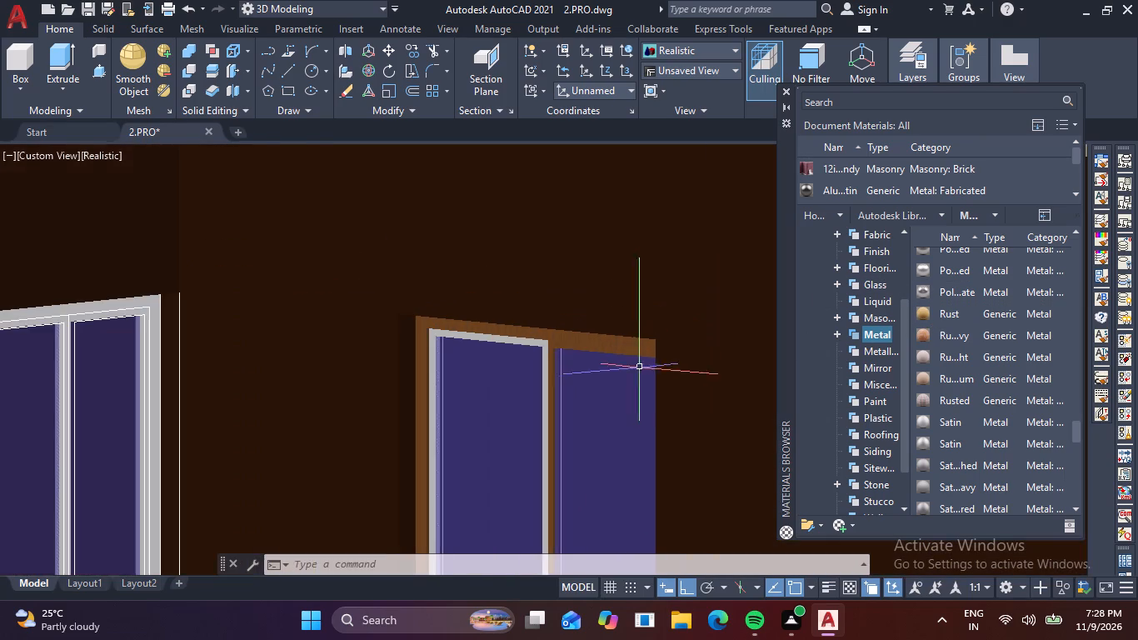
scroll(547, 357, up, 6)
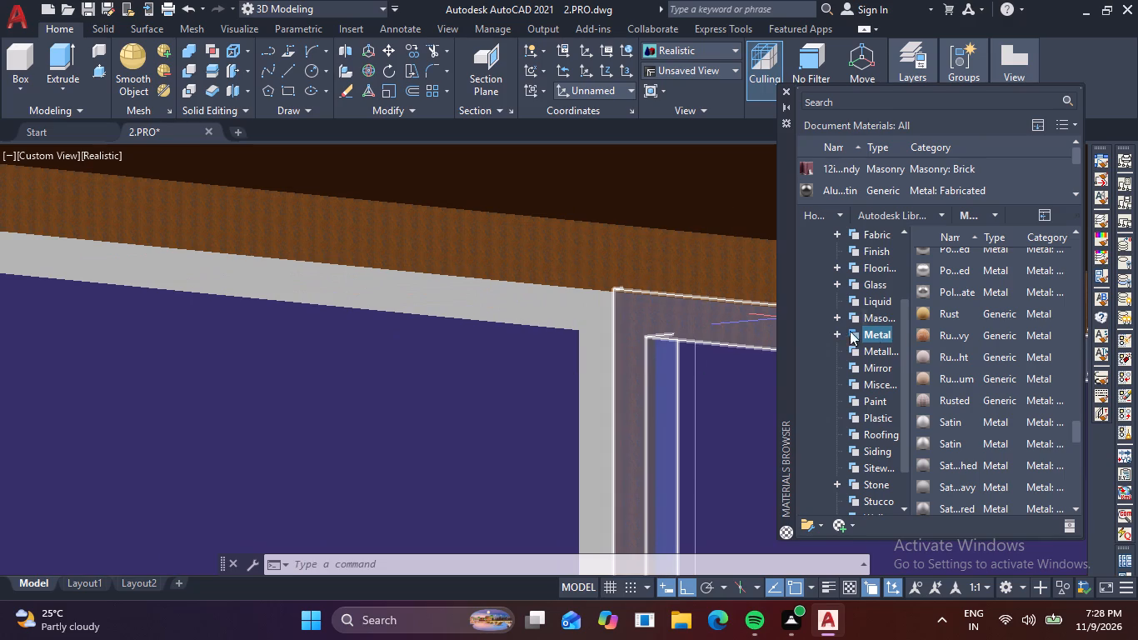
drag(921, 312, 597, 319)
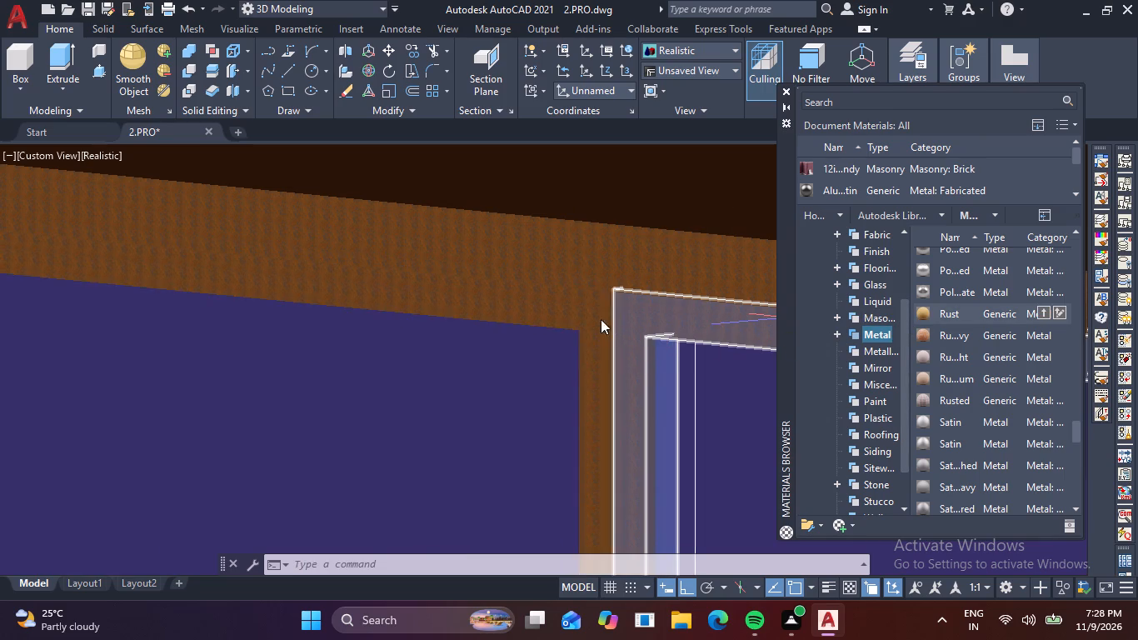
Apply the Rust metal to the second ground-floor corner window's outer frame and corner-side sash, on the face beside the flat window.
scroll(620, 337, down, 8)
scroll(468, 354, up, 5)
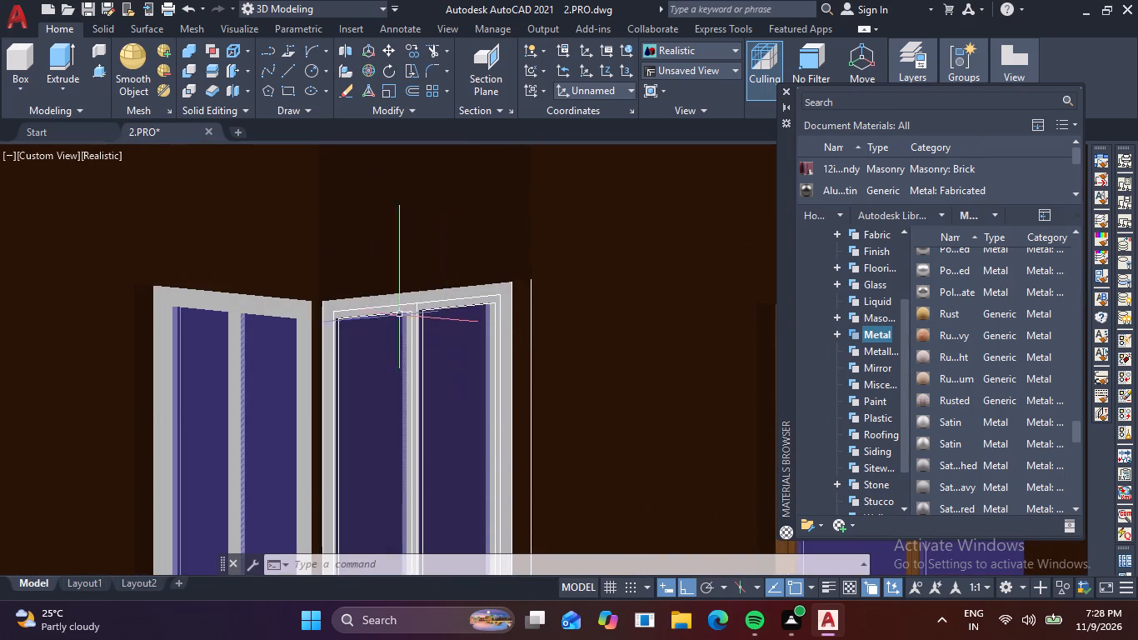
scroll(382, 312, up, 4)
middle_click(382, 312)
middle_drag(304, 325, 596, 350)
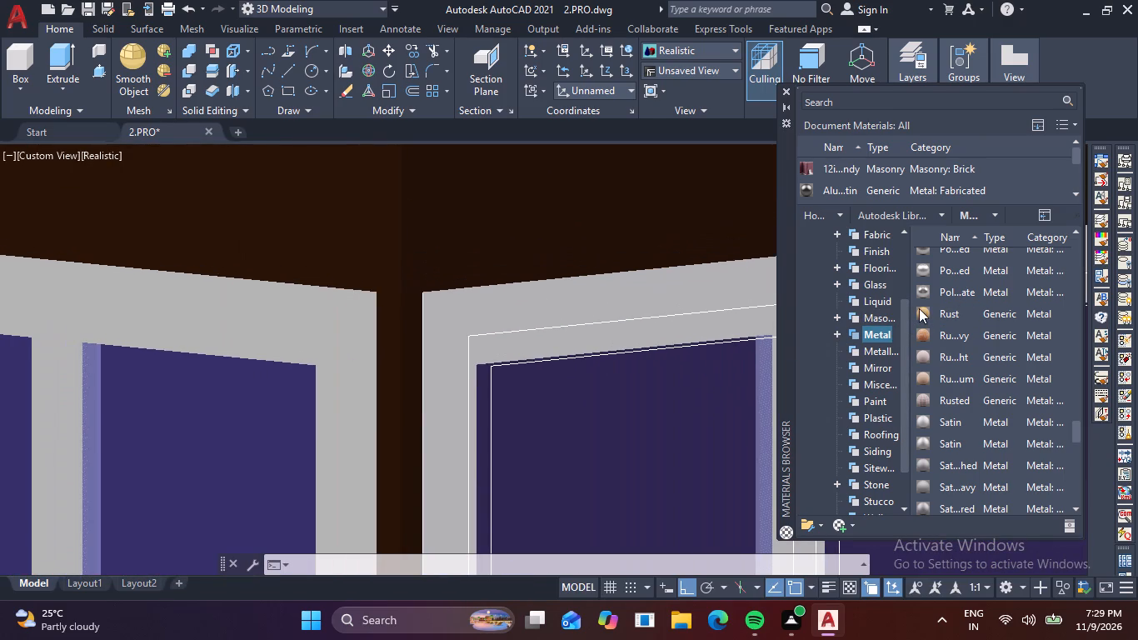
drag(919, 308, 546, 290)
drag(919, 314, 574, 312)
drag(923, 312, 586, 322)
key(Escape)
key(Escape)
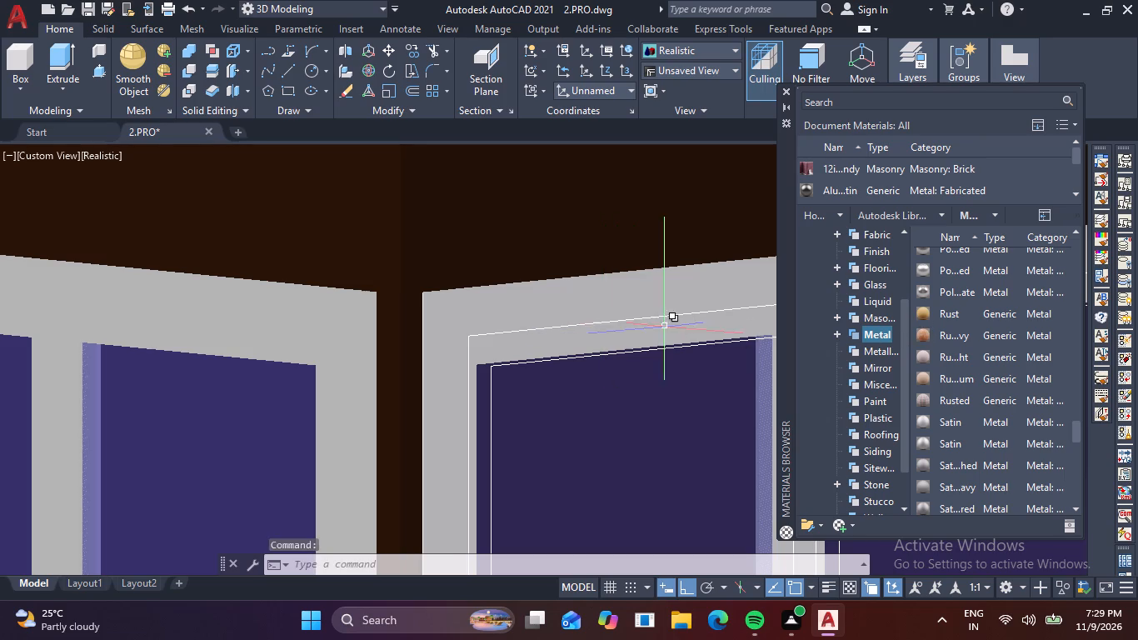
drag(926, 312, 627, 302)
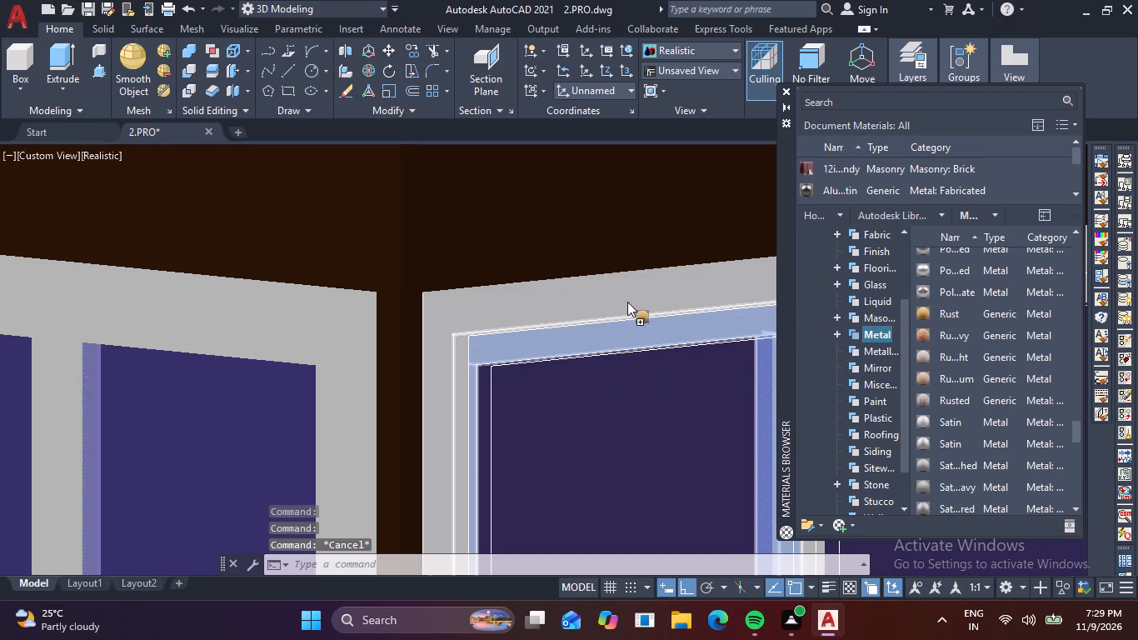
drag(627, 302, 619, 297)
drag(926, 312, 923, 312)
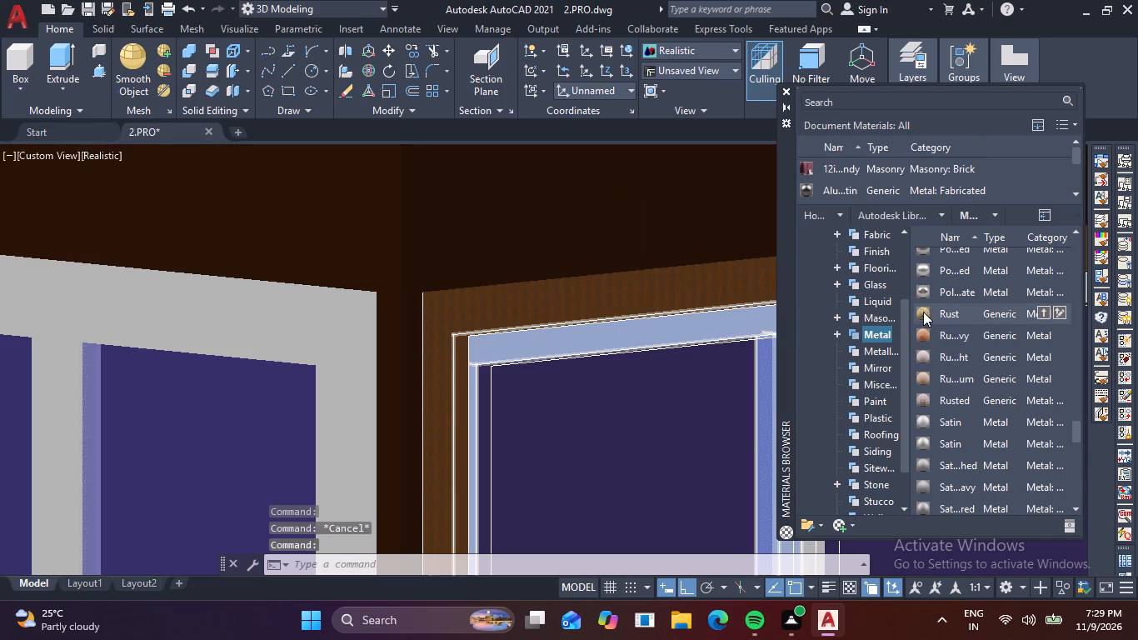
drag(923, 312, 682, 327)
Apply the Rust metal to the outer frame and both sash frames of that corner window's other face.
scroll(706, 327, down, 1)
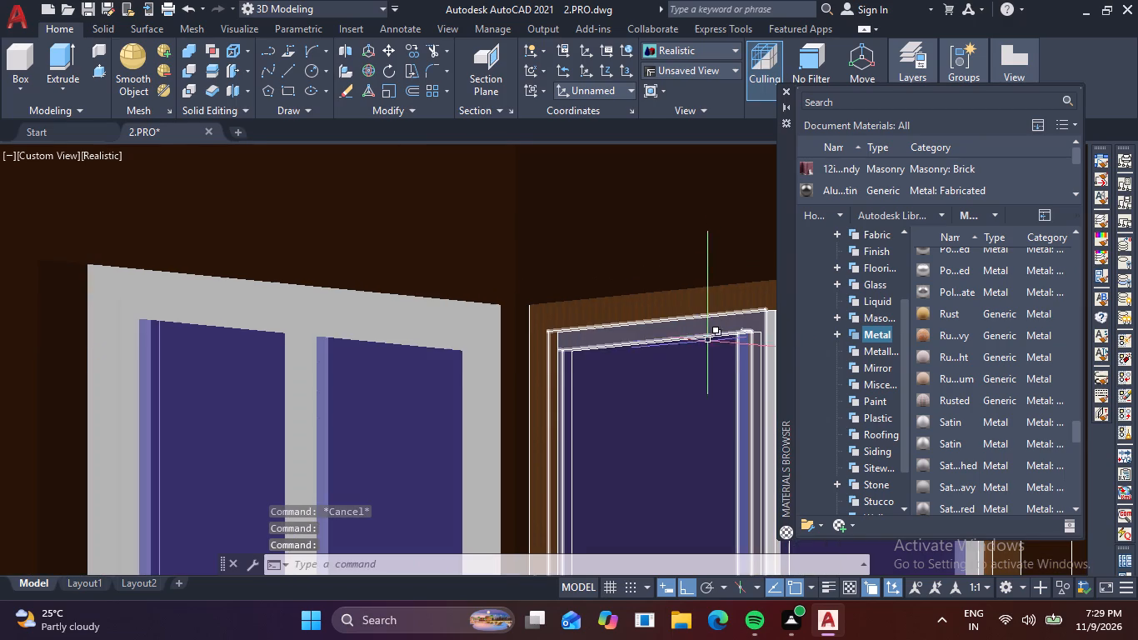
scroll(426, 343, up, 3)
middle_drag(483, 340, 686, 349)
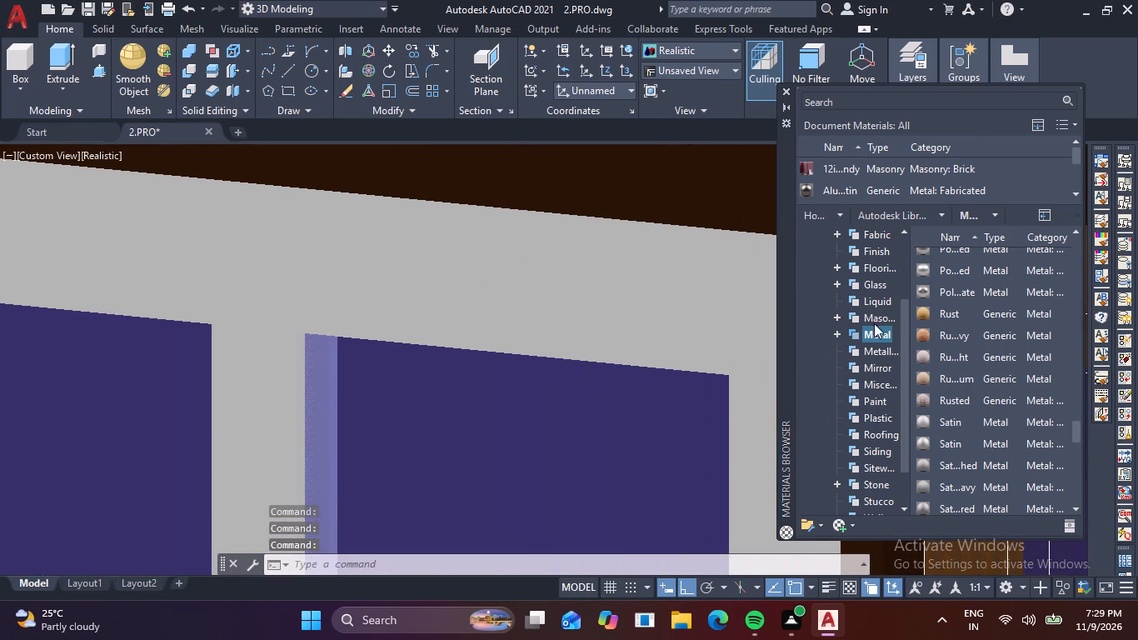
drag(924, 313, 721, 278)
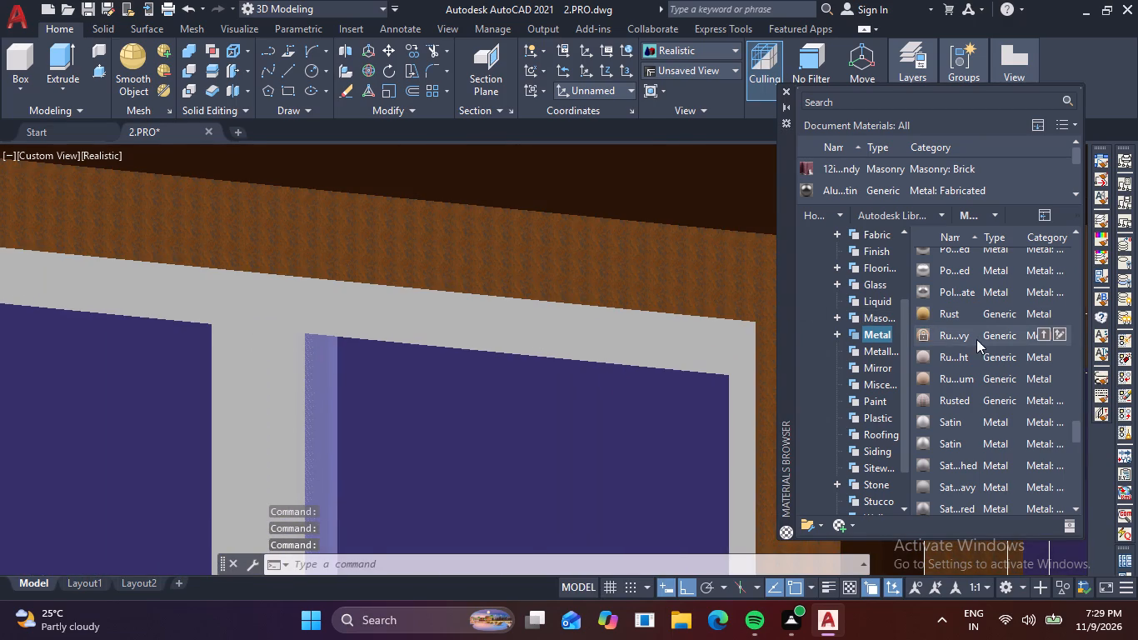
drag(920, 314, 707, 328)
scroll(746, 327, down, 3)
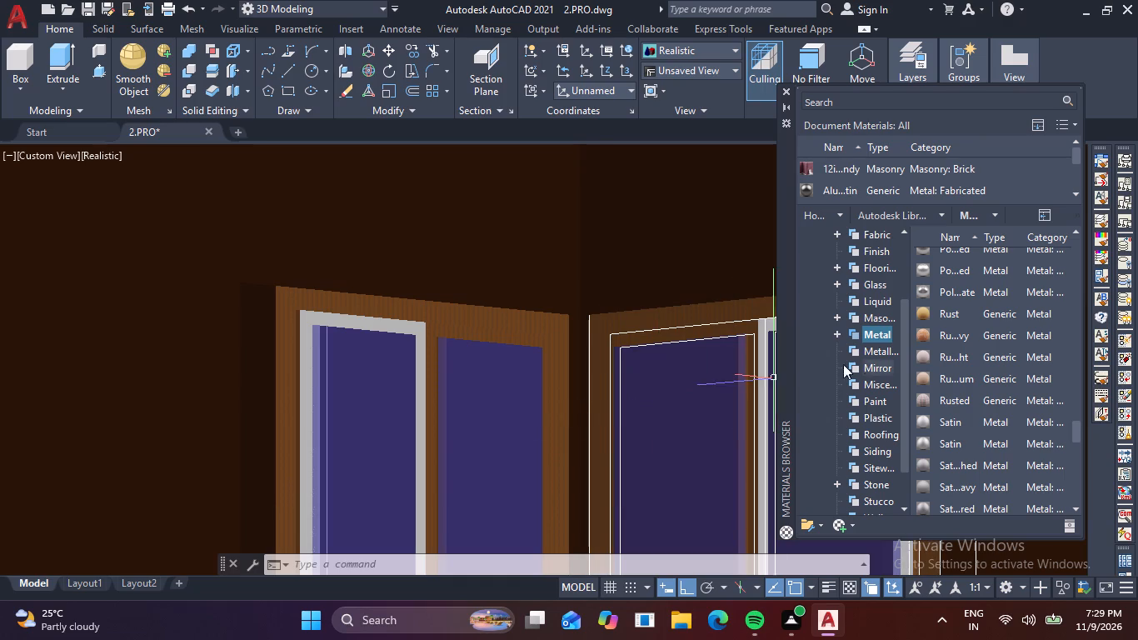
drag(921, 317, 424, 337)
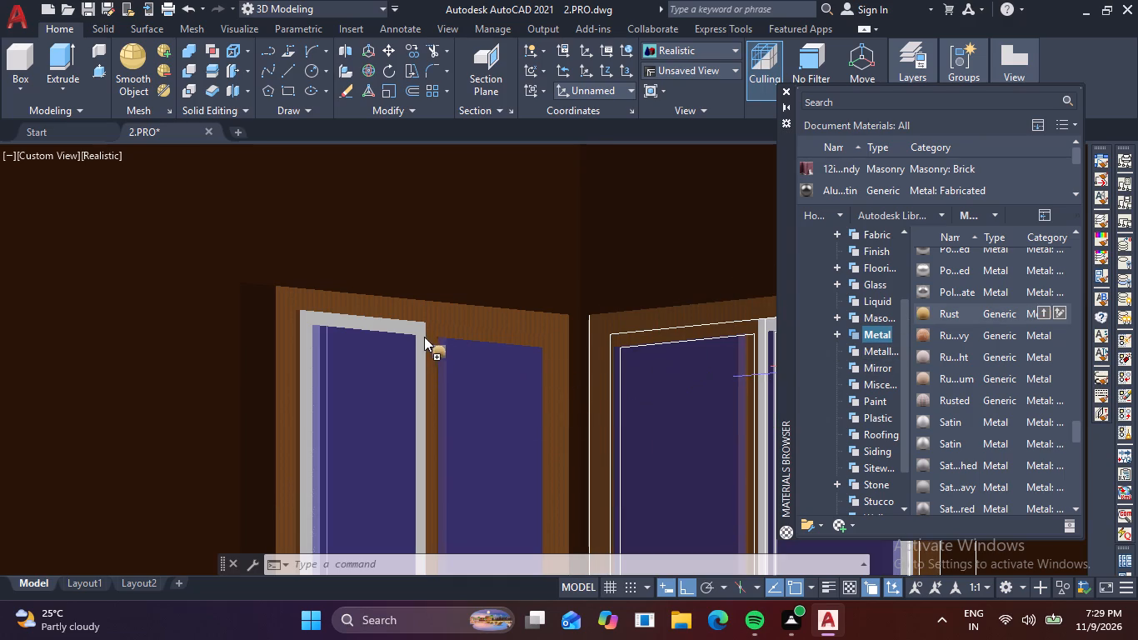
drag(424, 337, 420, 330)
Apply the Rust metal to the outer frame and sash frame of the narrow single-pane ground-floor window on the side wall.
scroll(426, 333, down, 4)
scroll(363, 369, up, 4)
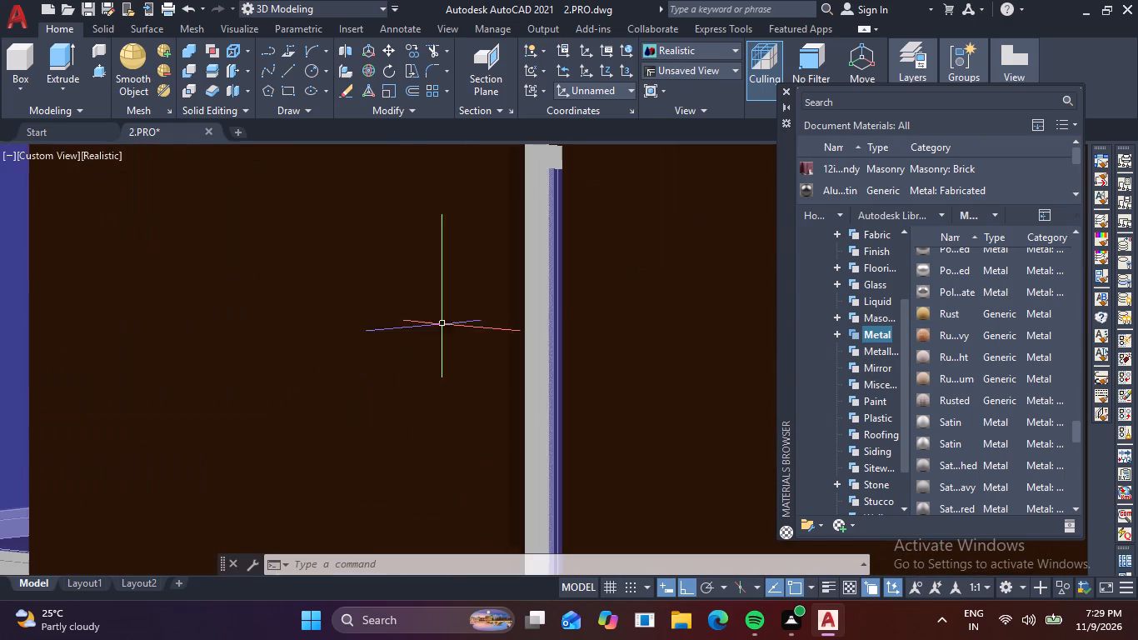
middle_drag(290, 367, 7, 406)
shift+middle_drag(247, 362, 284, 374)
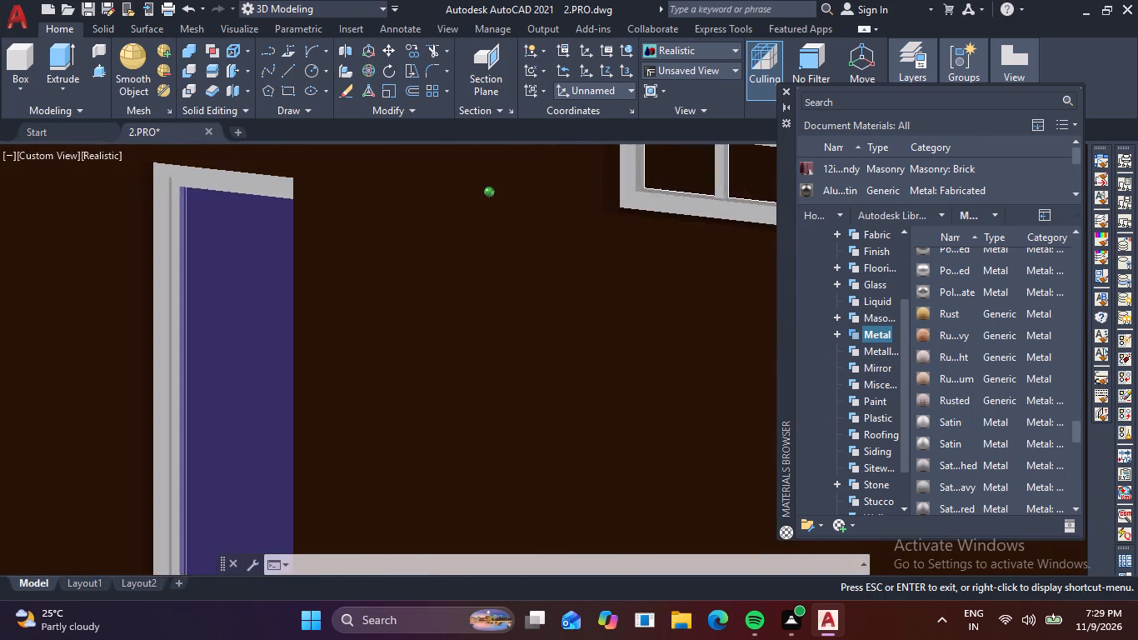
shift+middle_drag(284, 374, 327, 374)
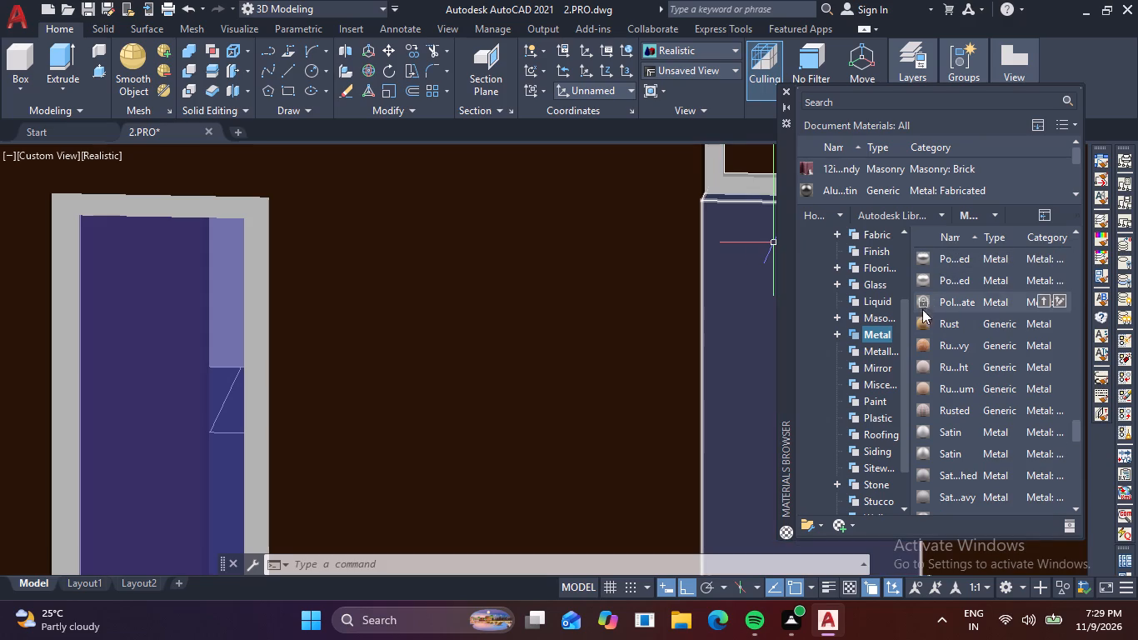
drag(924, 322, 257, 221)
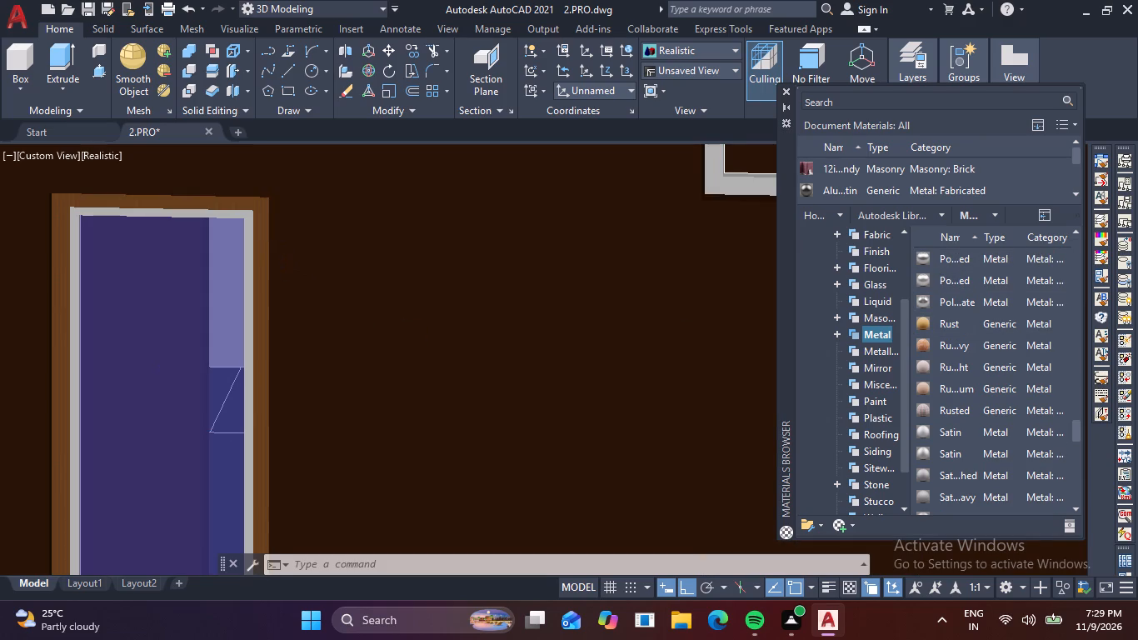
drag(929, 319, 457, 272)
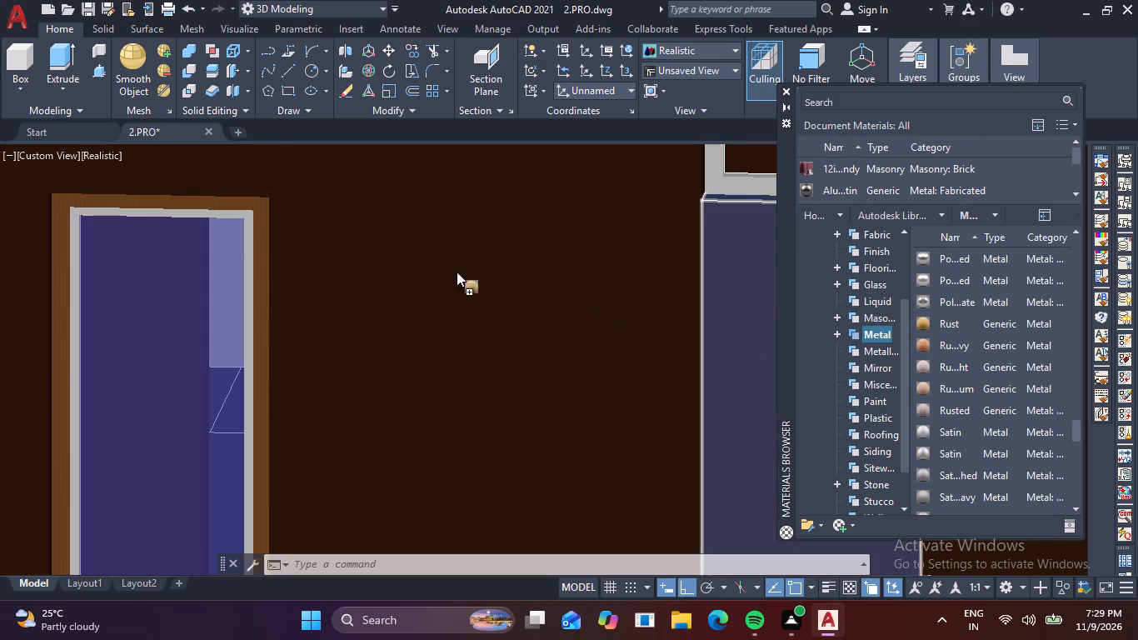
drag(457, 272, 248, 242)
scroll(263, 257, down, 1)
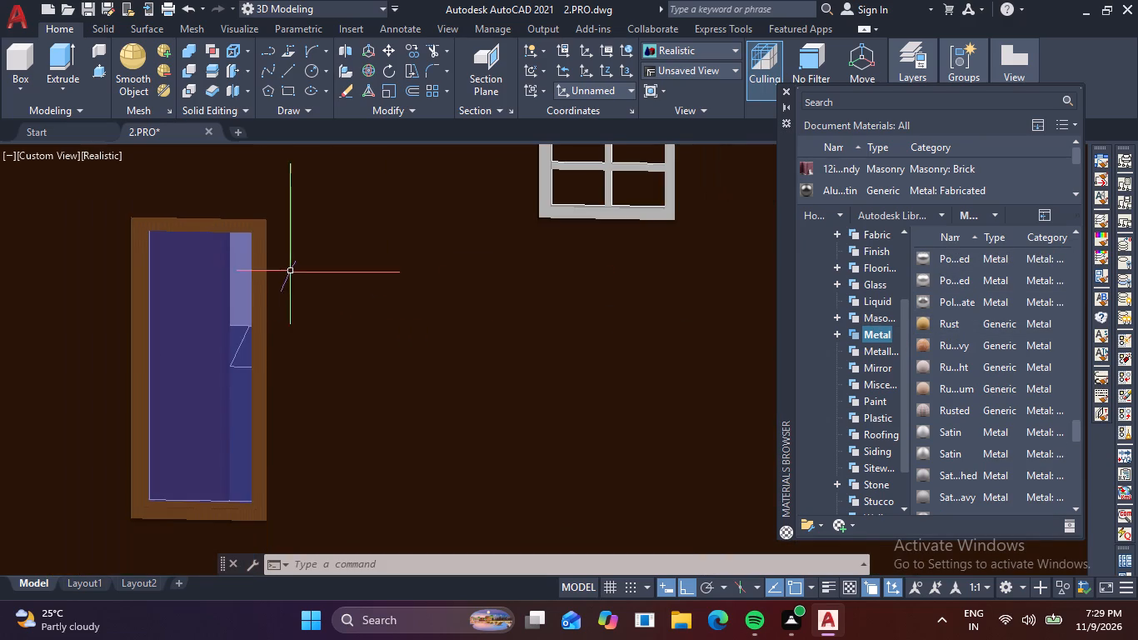
Apply the Rust metal to the outer frame and both sash frames of the two-pane ground-floor window at the side wall's far end.
middle_drag(112, 321, 698, 280)
middle_drag(256, 255, 343, 349)
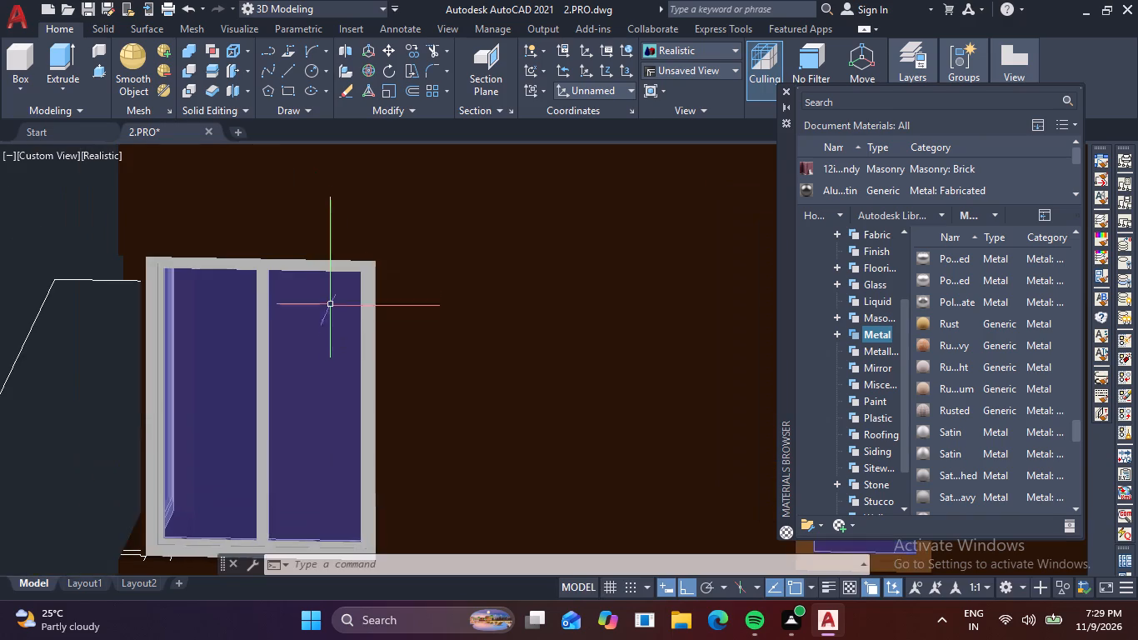
scroll(330, 282, up, 3)
scroll(569, 264, down, 1)
middle_drag(591, 272, 696, 278)
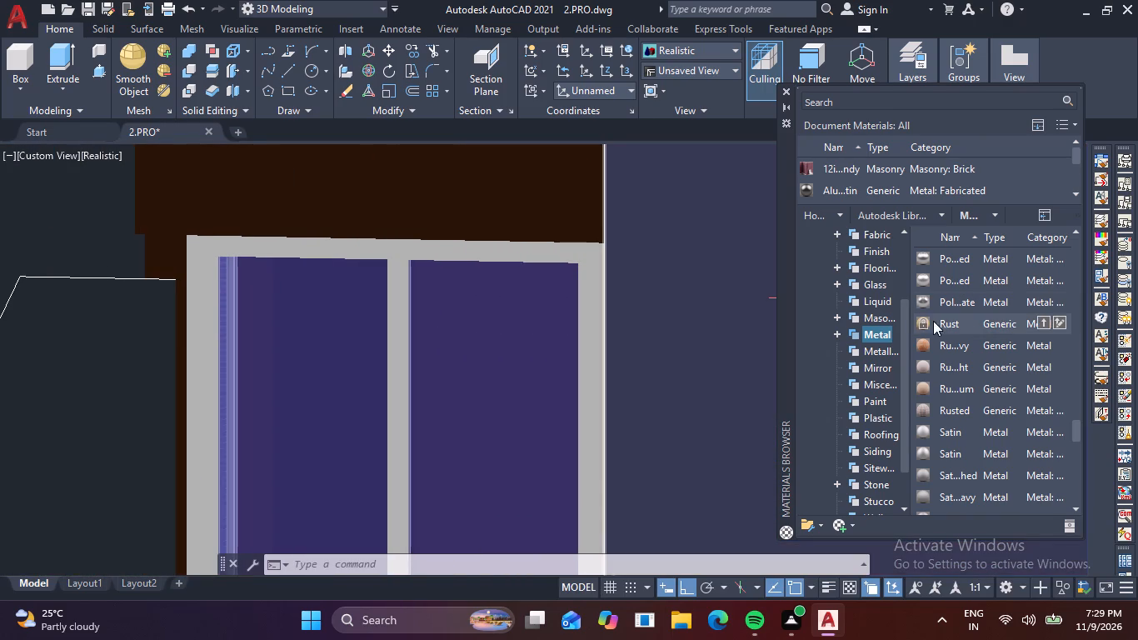
drag(933, 318, 591, 274)
drag(924, 330, 588, 310)
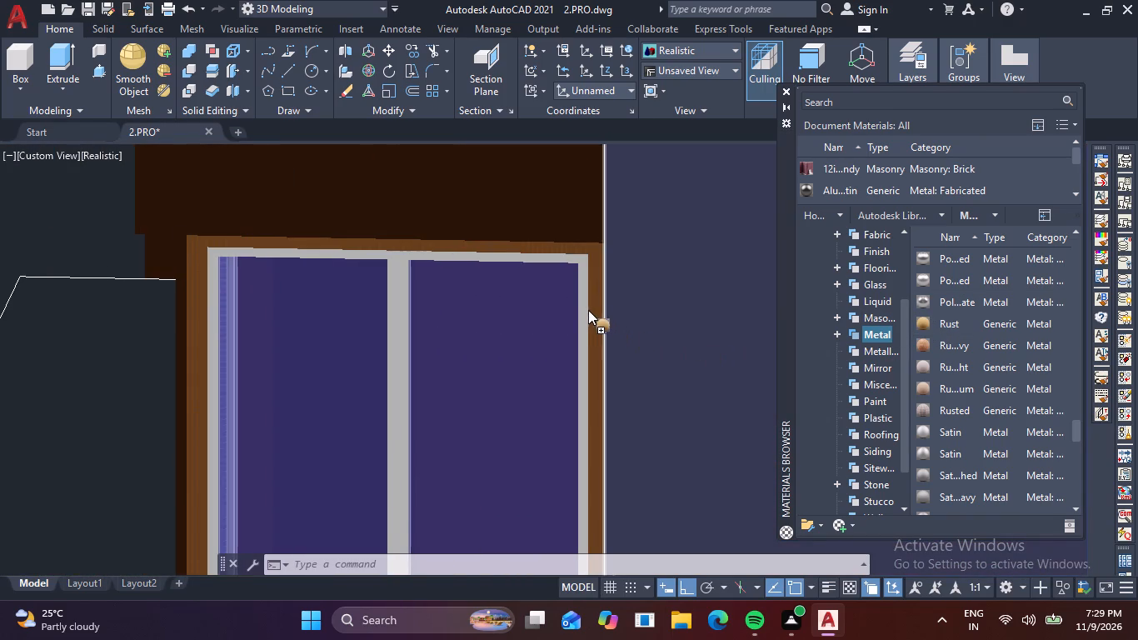
drag(588, 310, 586, 308)
scroll(603, 316, down, 3)
scroll(505, 297, up, 4)
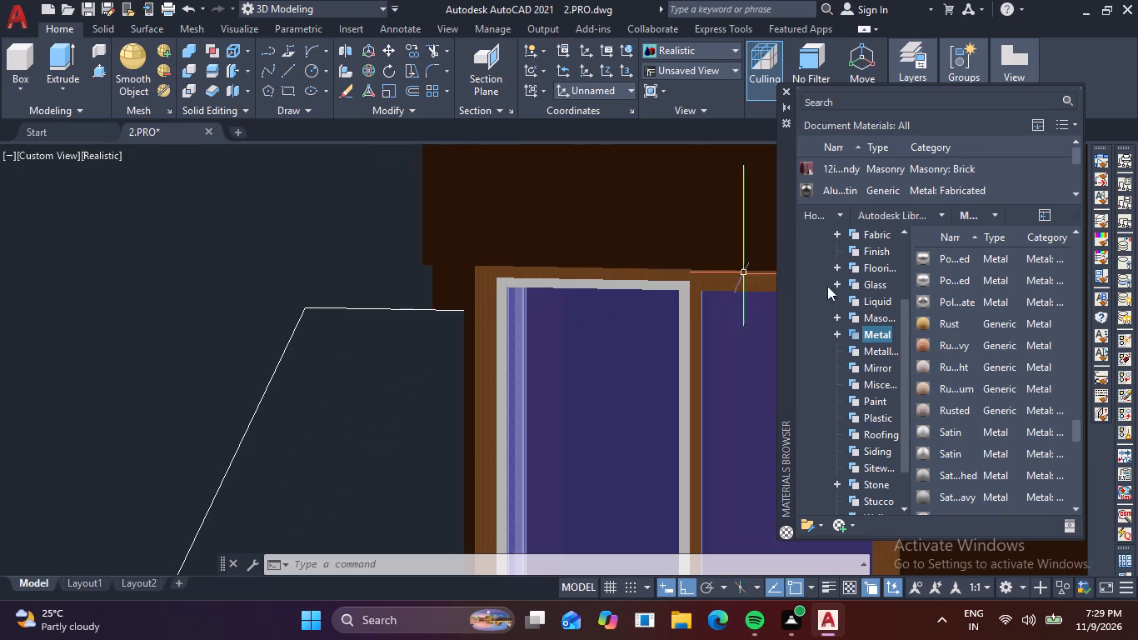
drag(921, 324, 659, 283)
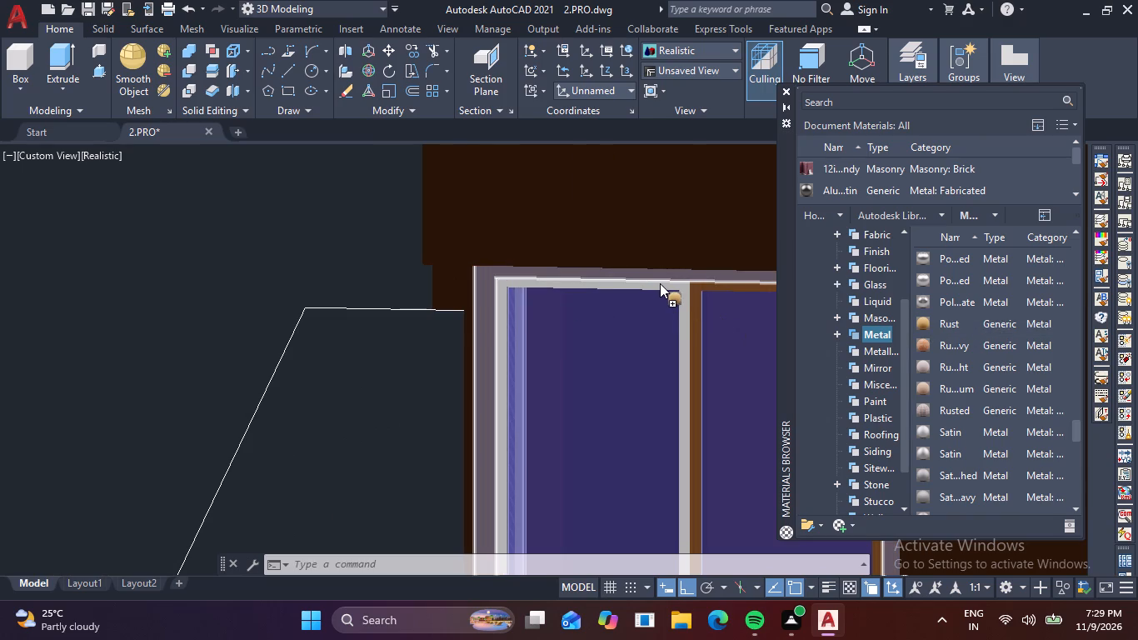
Apply the Rust metal to the outer frame and sash frame of the adjoining single-pane window around that ground-floor corner.
scroll(726, 291, down, 3)
middle_drag(711, 329, 383, 362)
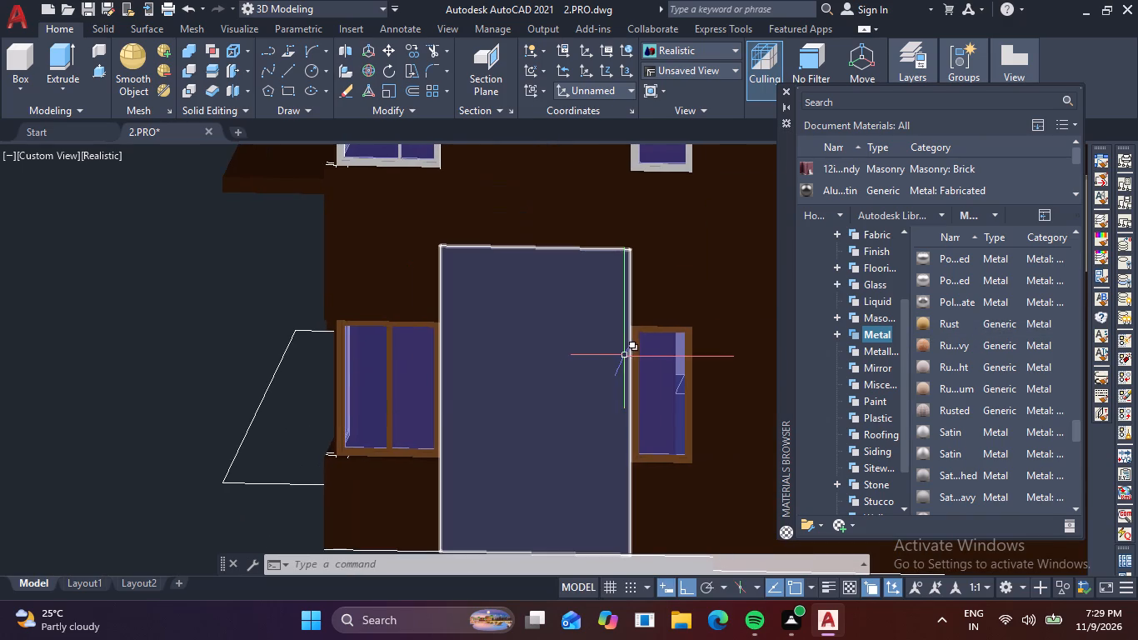
shift+middle_drag(387, 416, 513, 419)
middle_drag(485, 373, 82, 437)
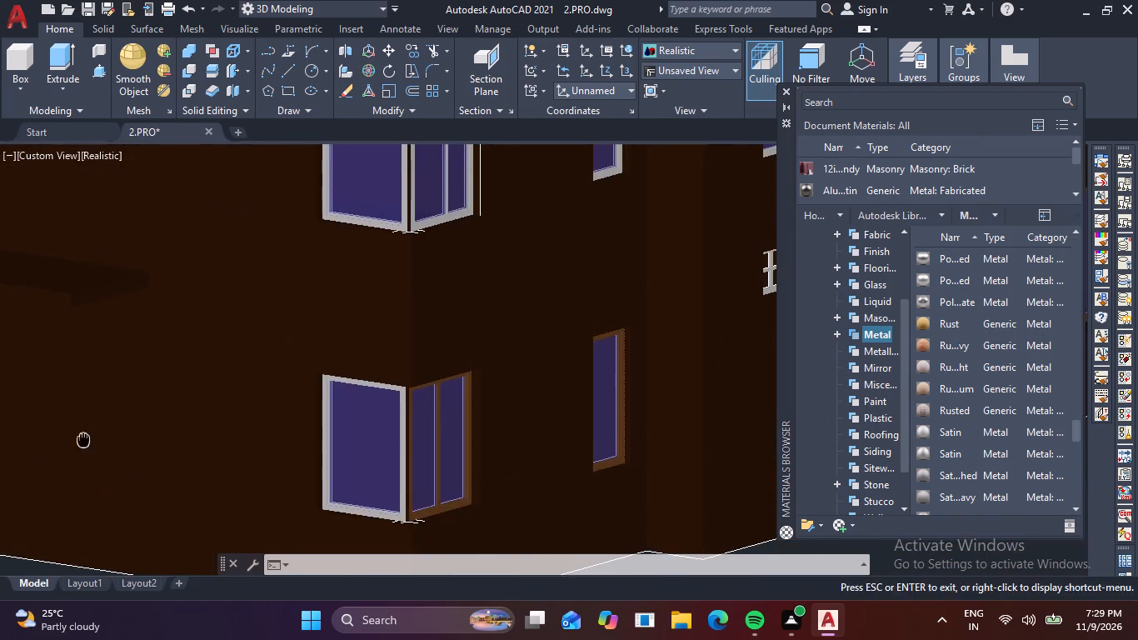
scroll(392, 422, up, 3)
drag(929, 327, 883, 337)
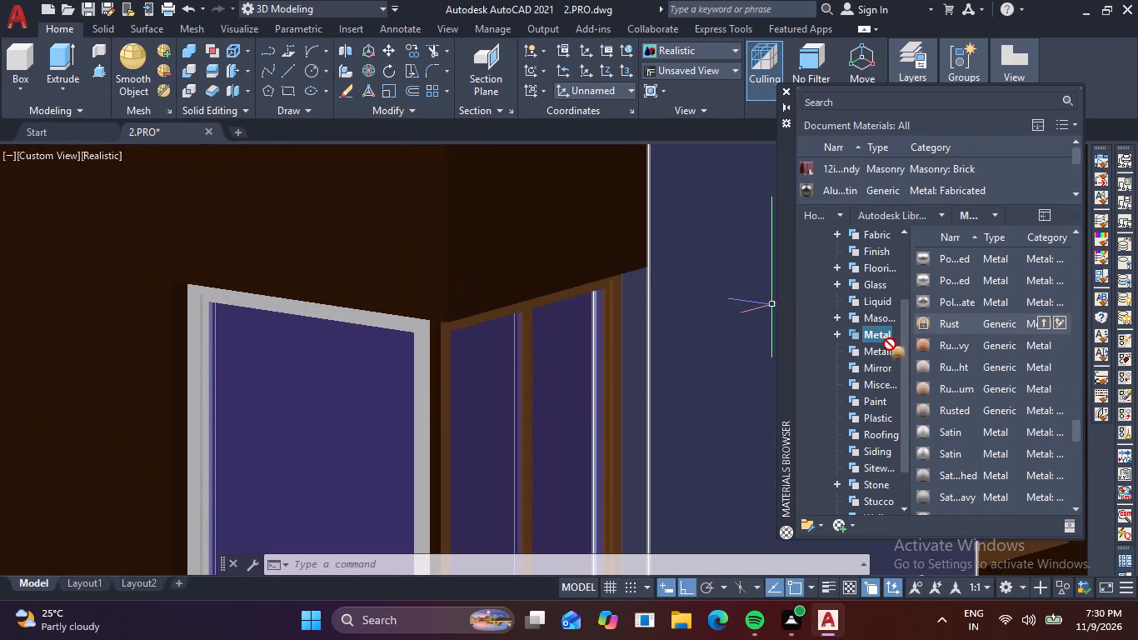
drag(883, 337, 417, 325)
scroll(422, 342, up, 4)
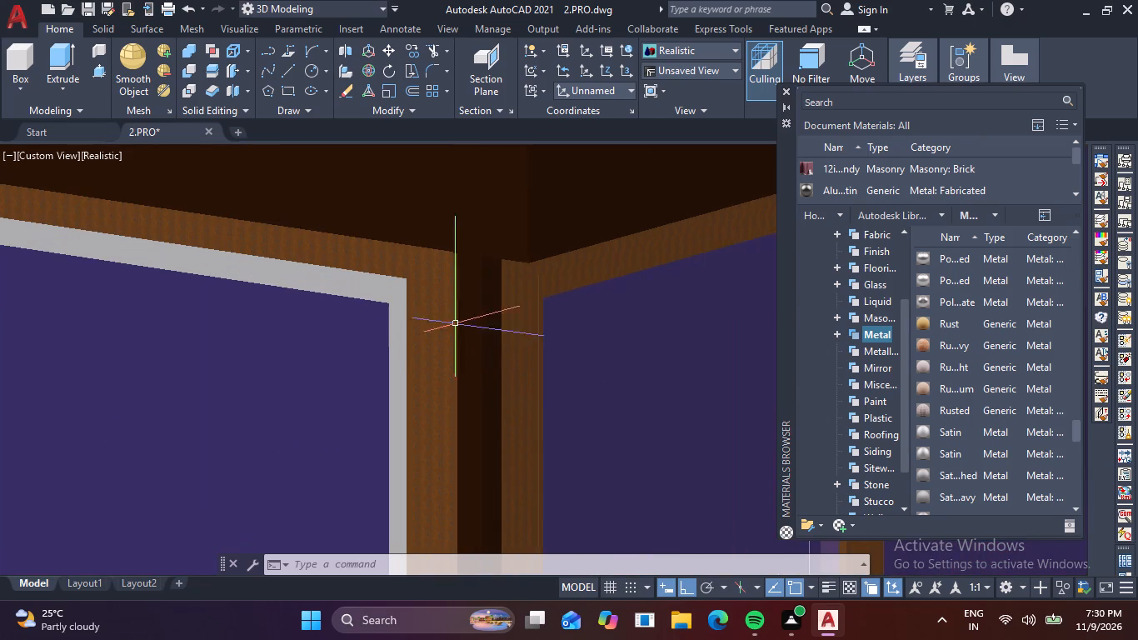
drag(922, 324, 397, 298)
scroll(408, 300, down, 4)
shift+middle_drag(616, 314, 477, 377)
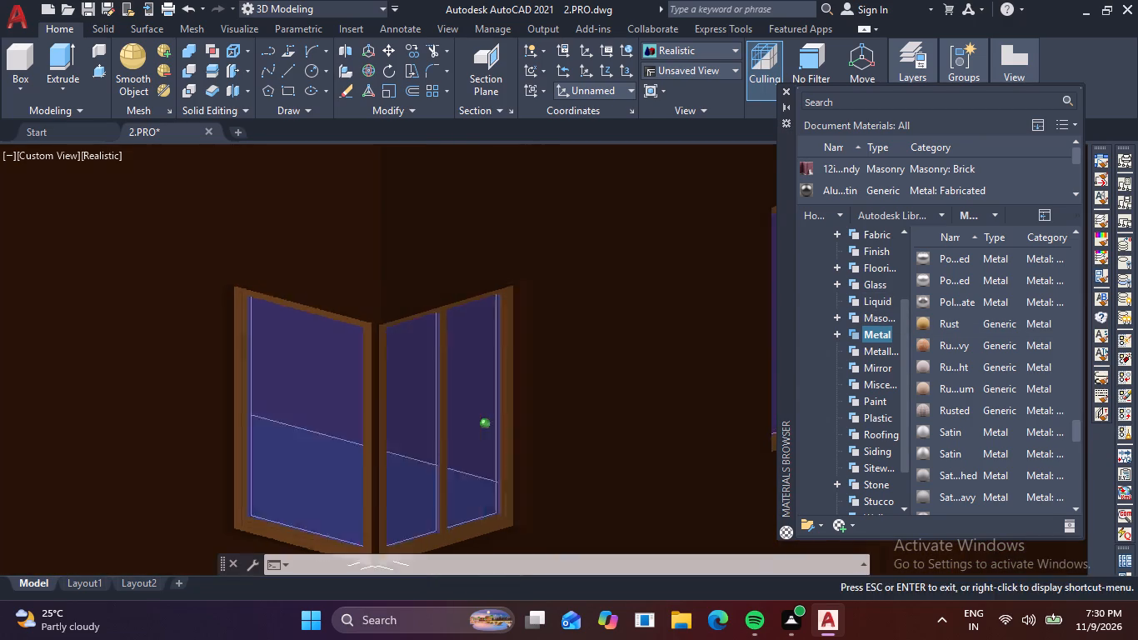
Apply the Rust metal to the outer frame and sash frame of the upper-floor single-pane window nearest the green-roofed terrace.
shift+middle_drag(477, 377, 257, 382)
scroll(327, 339, down, 3)
middle_drag(416, 316, 432, 241)
shift+scroll(443, 257, down, 1)
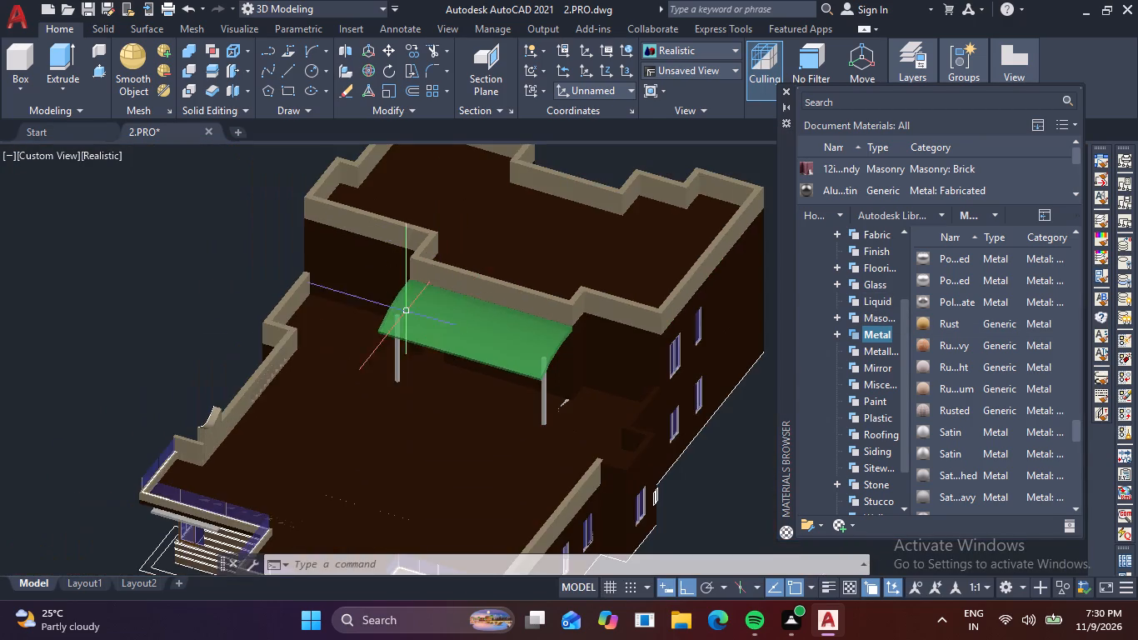
shift+middle_drag(306, 353, 552, 276)
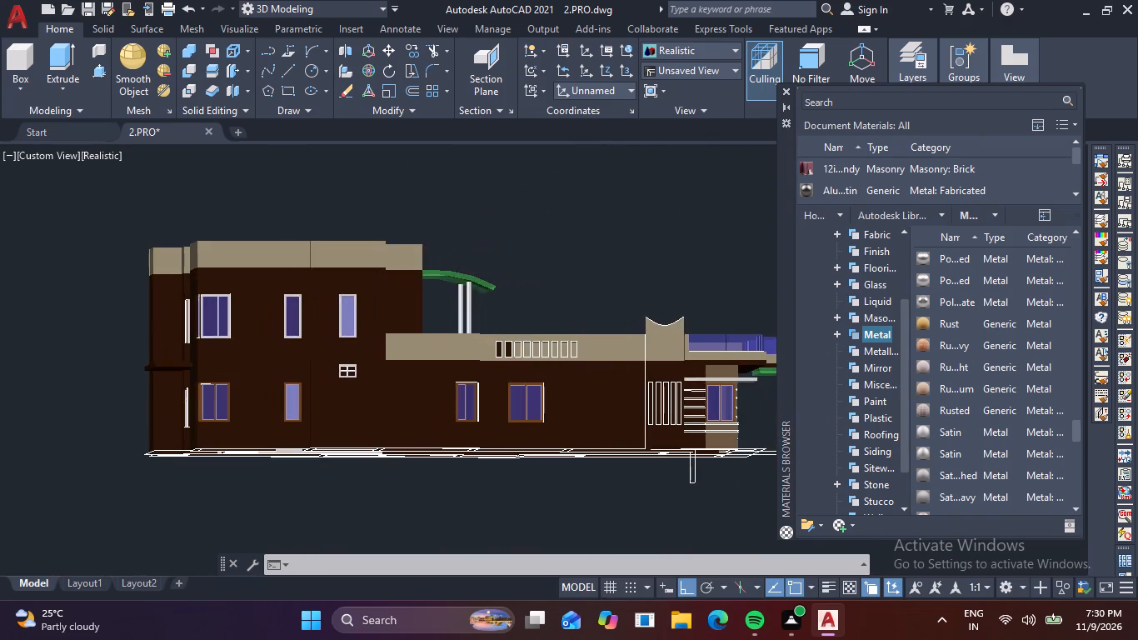
scroll(331, 287, up, 6)
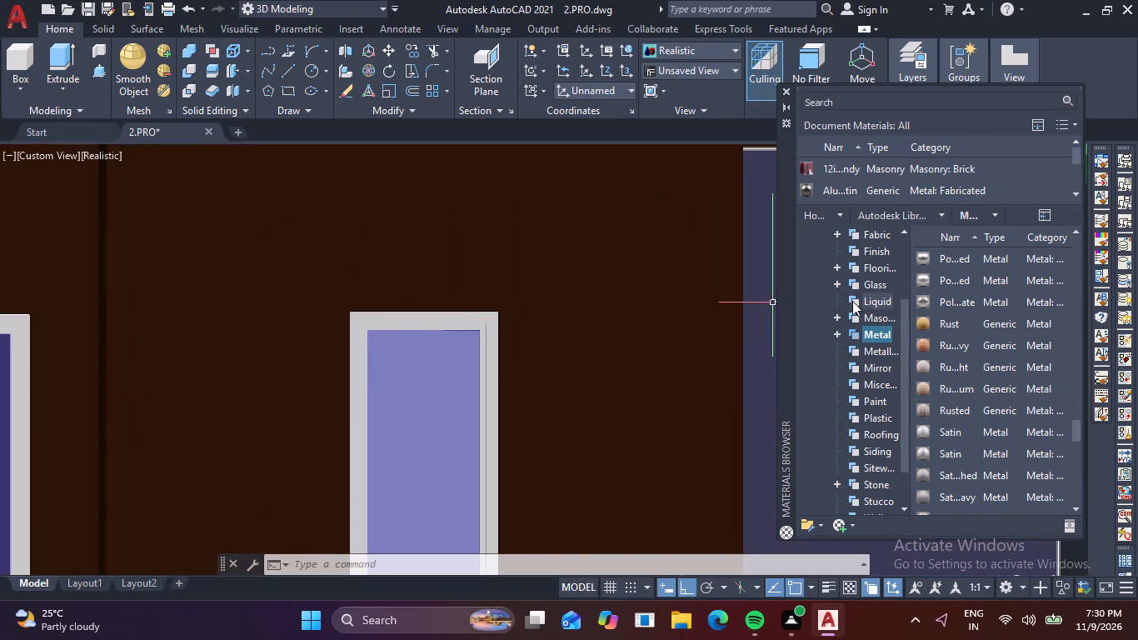
drag(931, 320, 806, 342)
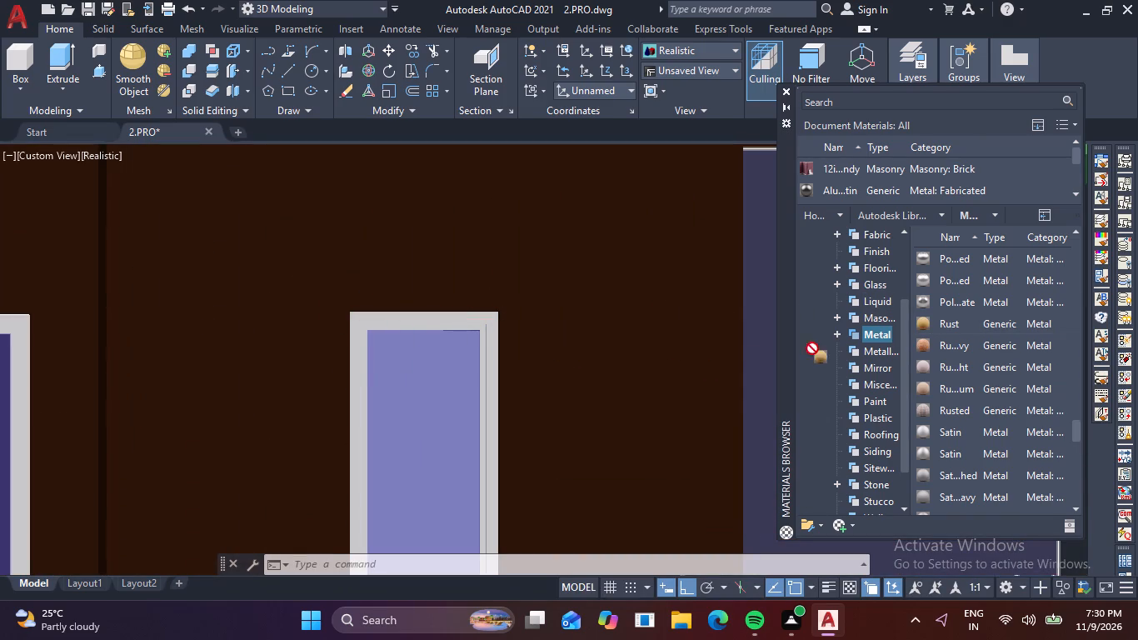
drag(806, 342, 485, 322)
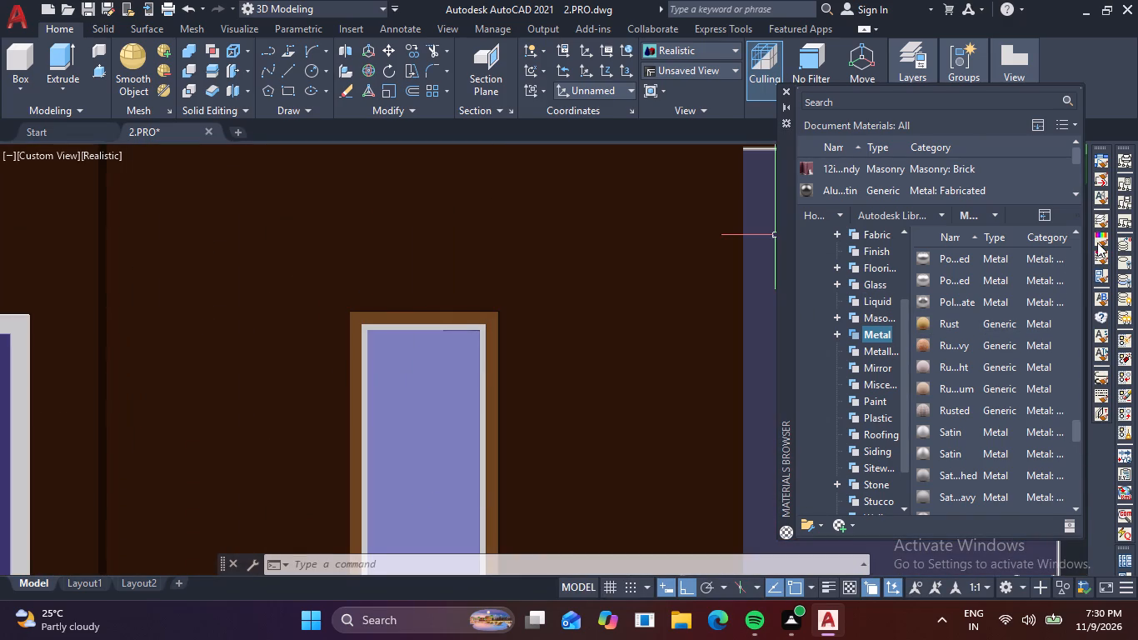
drag(920, 320, 478, 322)
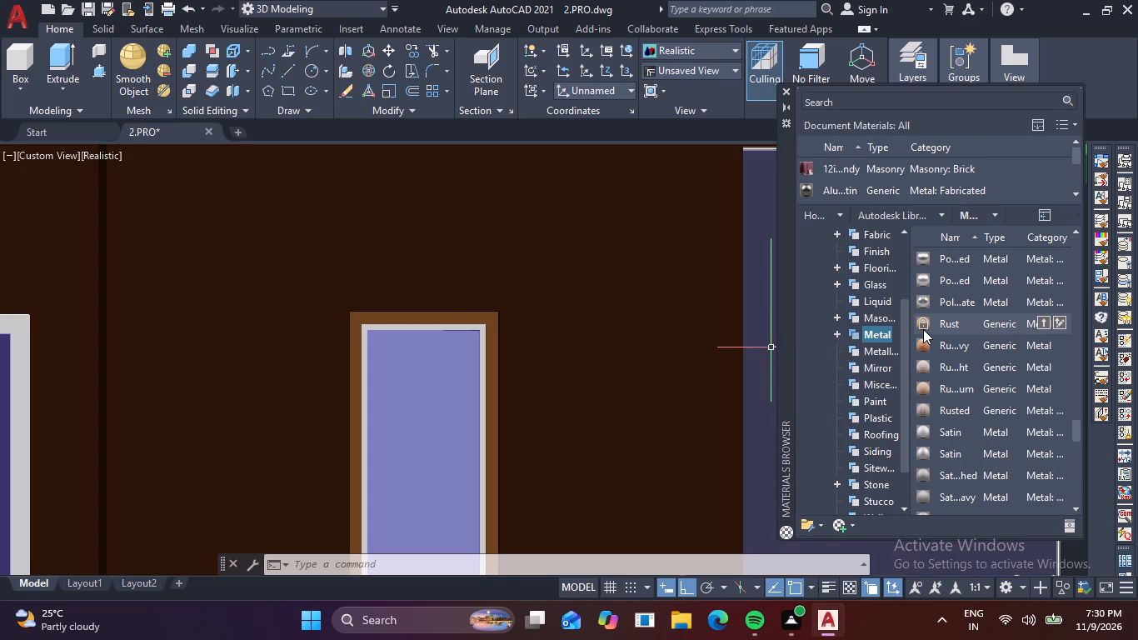
drag(923, 329, 475, 325)
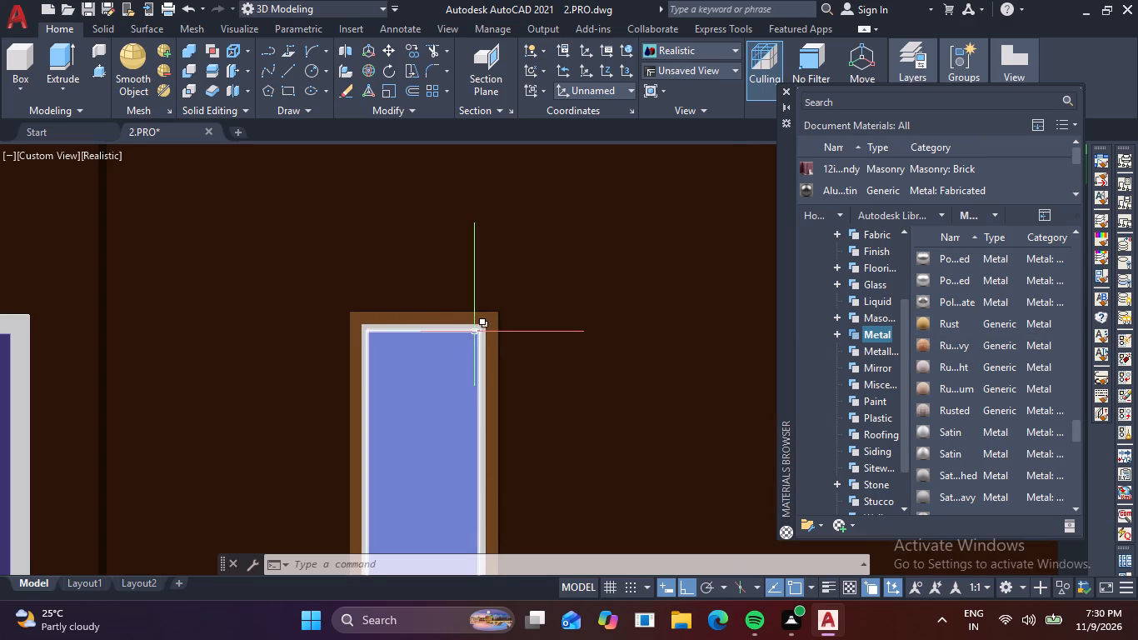
drag(928, 326, 499, 336)
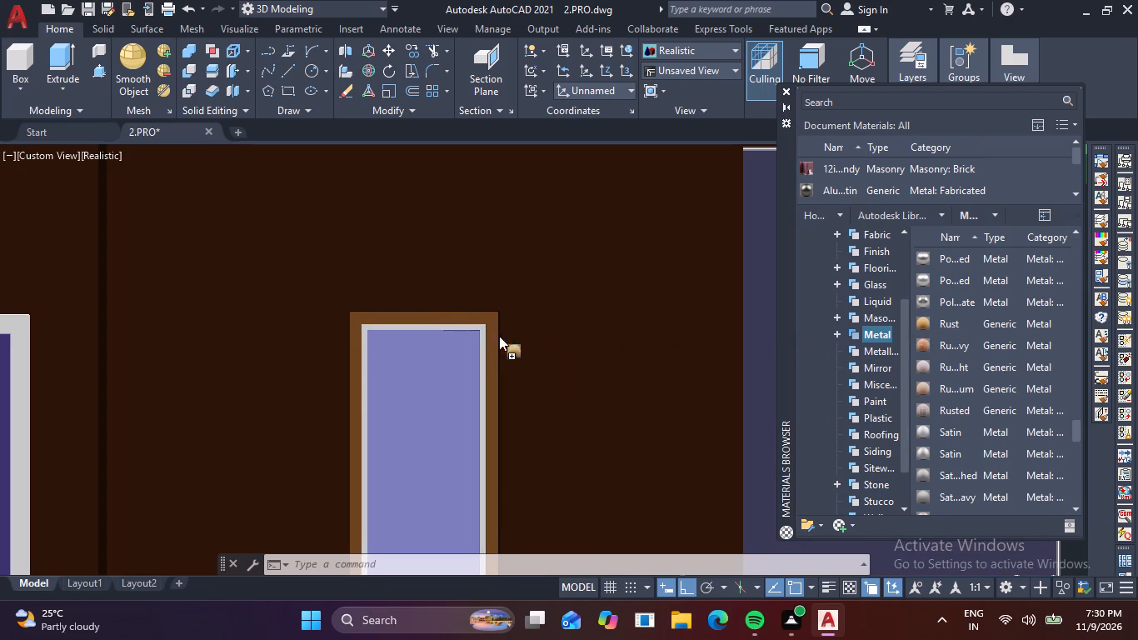
drag(499, 336, 482, 332)
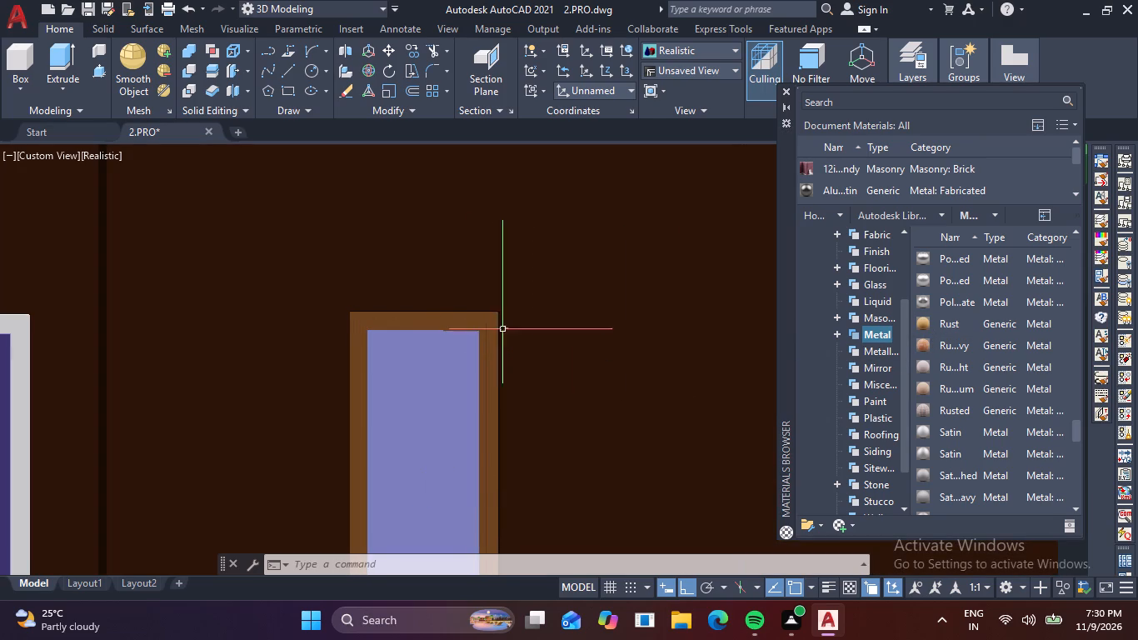
Apply the Rust metal to the outer frame and sash frame of the adjacent narrow single-pane upper-floor window on the side wall.
scroll(579, 349, down, 1)
middle_drag(450, 402, 769, 376)
scroll(769, 376, up, 1)
middle_drag(542, 378, 596, 378)
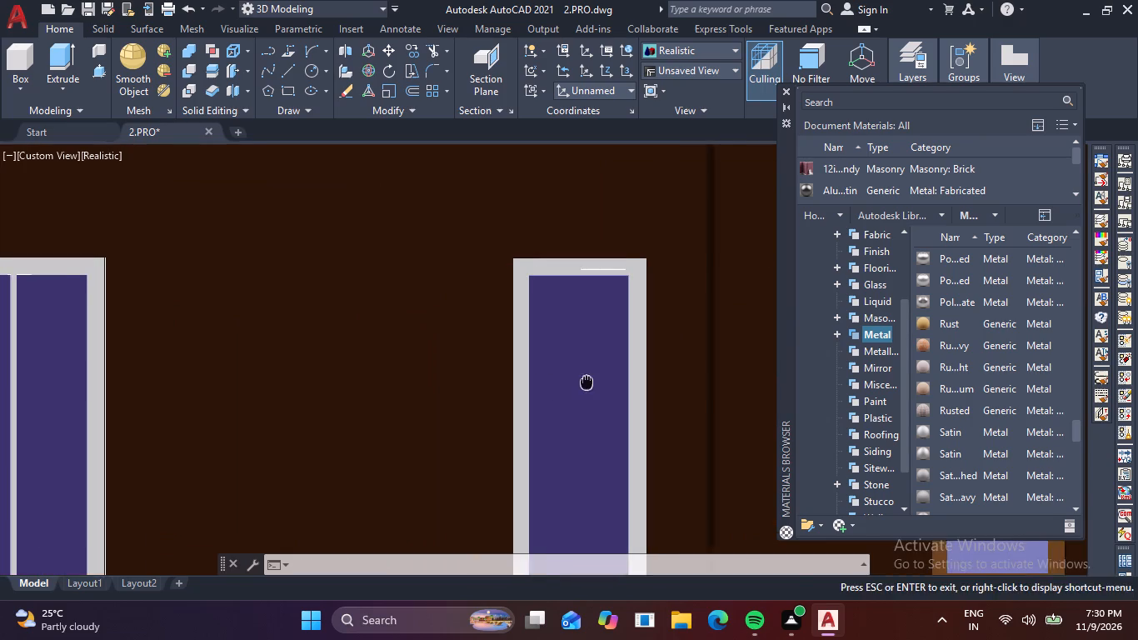
middle_drag(596, 378, 605, 378)
scroll(595, 269, up, 2)
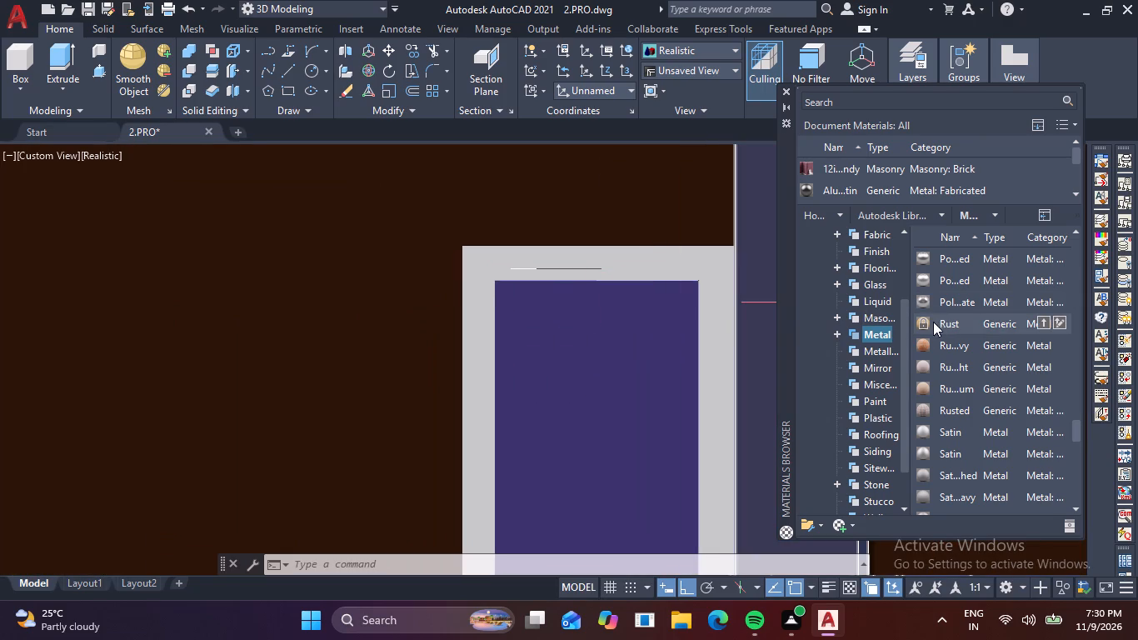
drag(932, 322, 717, 266)
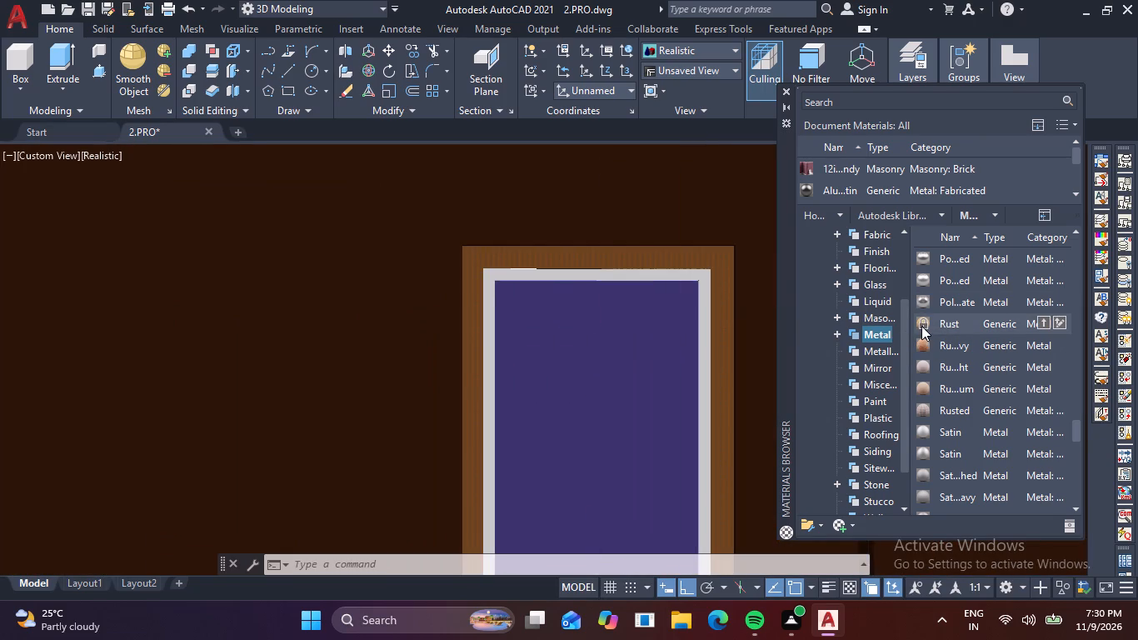
drag(921, 326, 704, 303)
Apply the Rust metal to the outer frame and sash frames of the two-pane upper-floor window at the side wall's far end.
scroll(704, 303, down, 3)
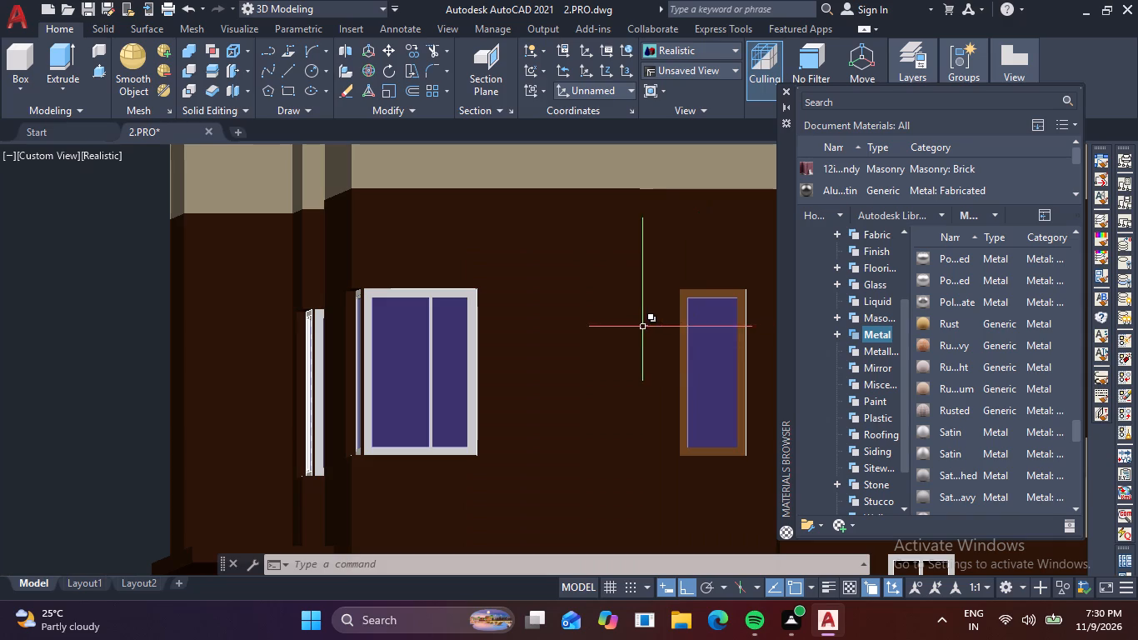
scroll(451, 304, up, 3)
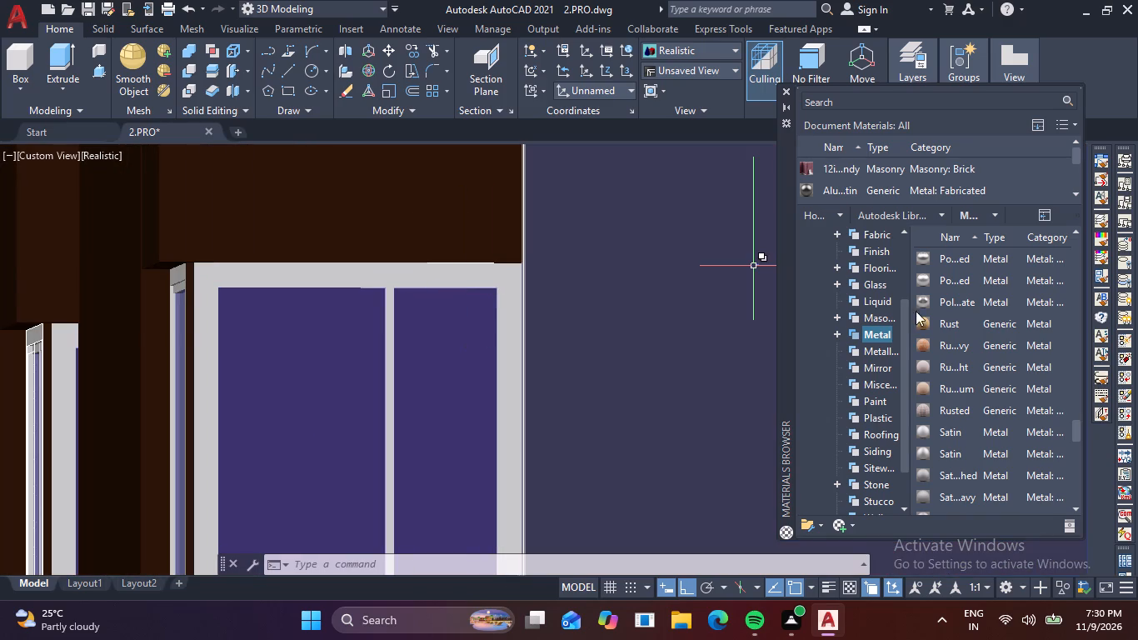
drag(931, 320, 492, 271)
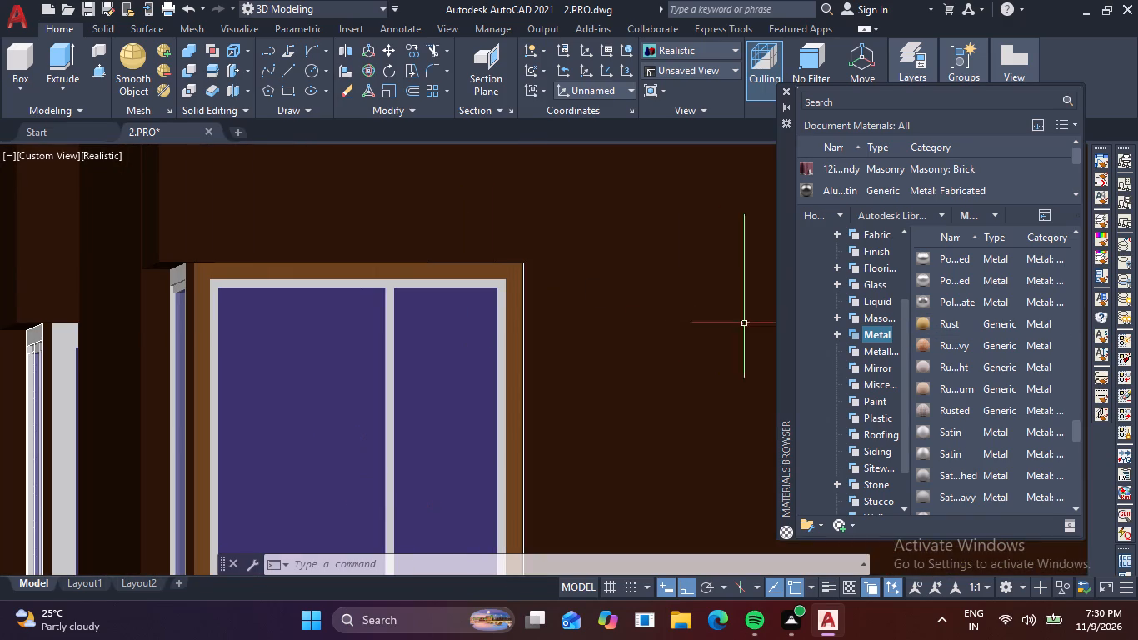
drag(926, 329, 505, 332)
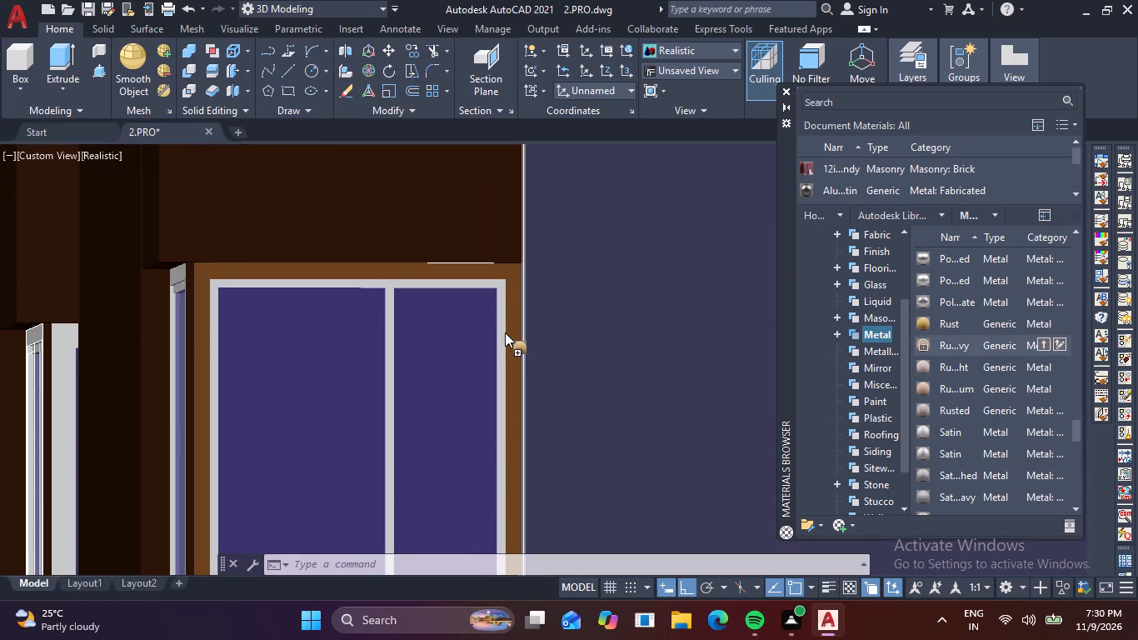
drag(505, 332, 501, 332)
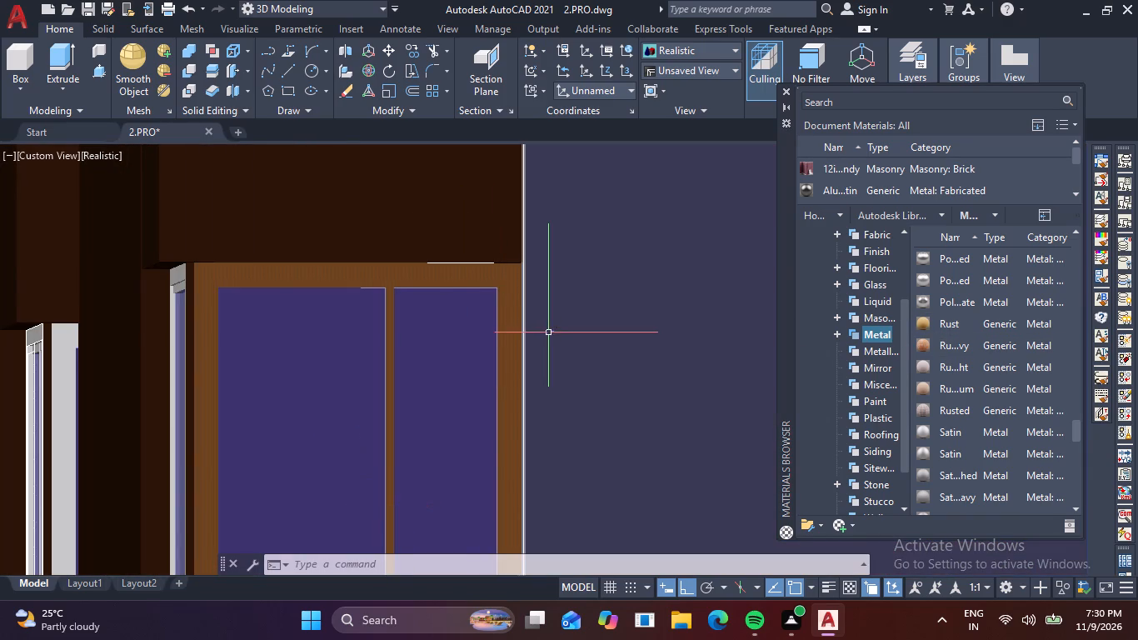
Apply the Rust metal to the outer frame and sash frame of the adjoining single-pane window around that upper-floor corner.
shift+middle_drag(549, 333, 528, 342)
scroll(508, 346, down, 1)
middle_drag(483, 368, 596, 330)
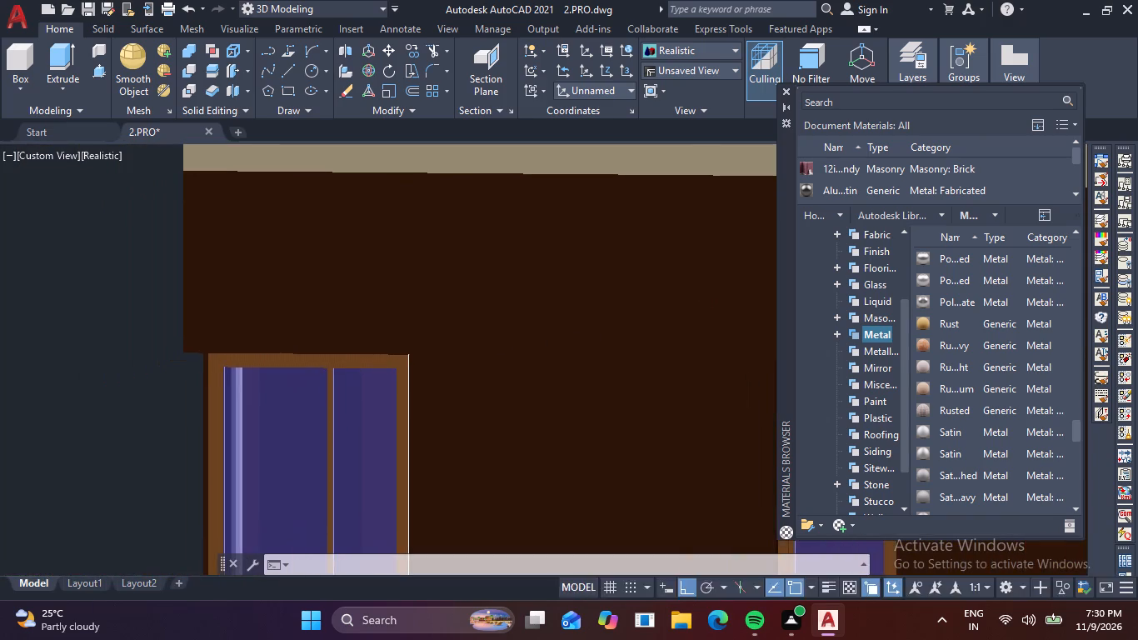
shift+middle_drag(445, 372, 554, 372)
middle_drag(482, 347, 209, 314)
shift+middle_drag(437, 322, 479, 342)
scroll(517, 329, down, 2)
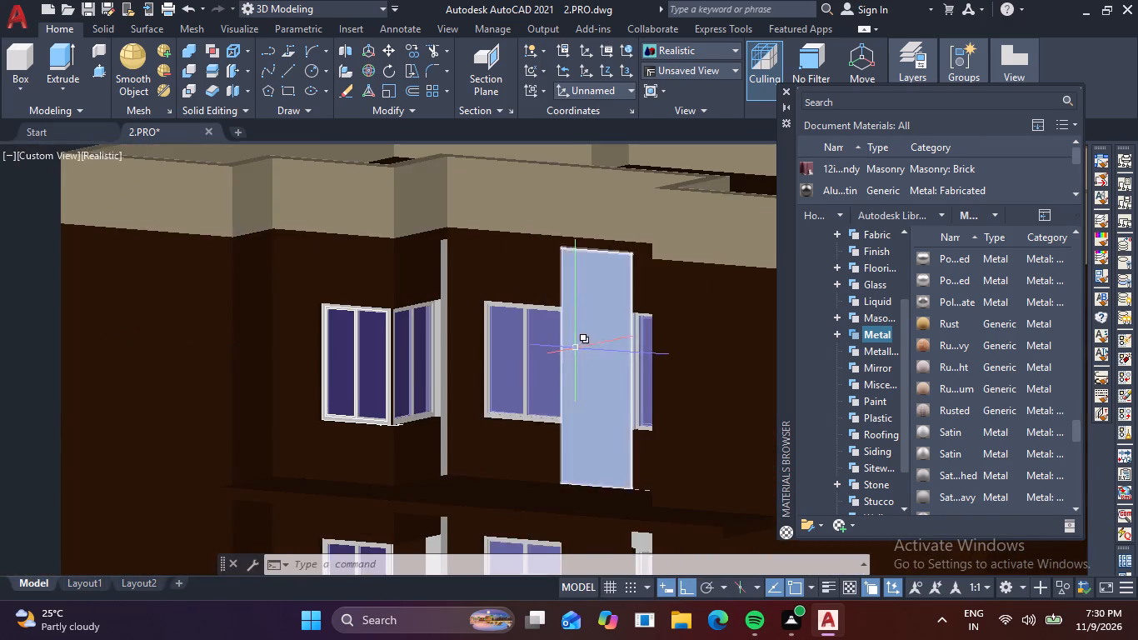
middle_drag(577, 347, 395, 317)
scroll(461, 326, down, 1)
middle_drag(570, 339, 413, 339)
scroll(532, 333, up, 3)
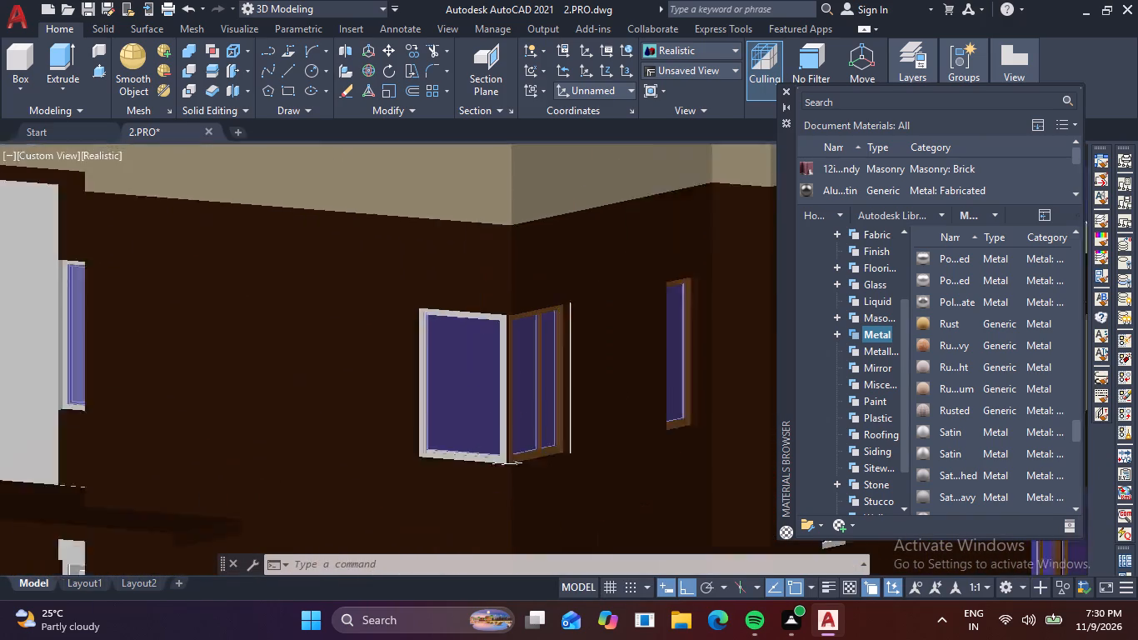
scroll(532, 323, up, 1)
drag(923, 324, 477, 315)
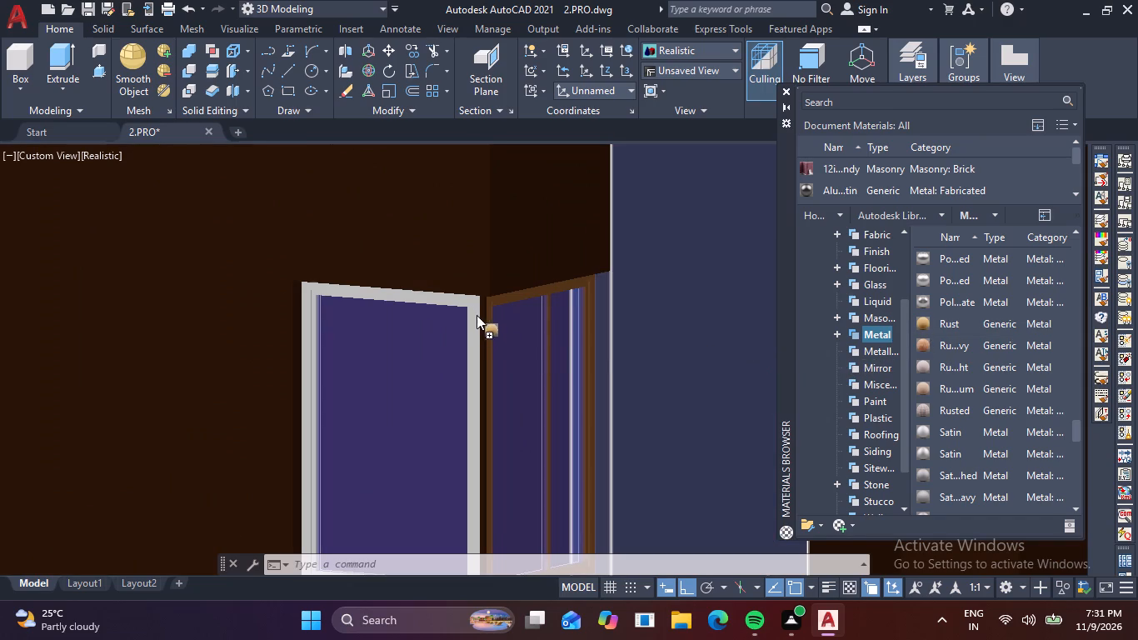
drag(477, 315, 472, 308)
scroll(472, 316, up, 3)
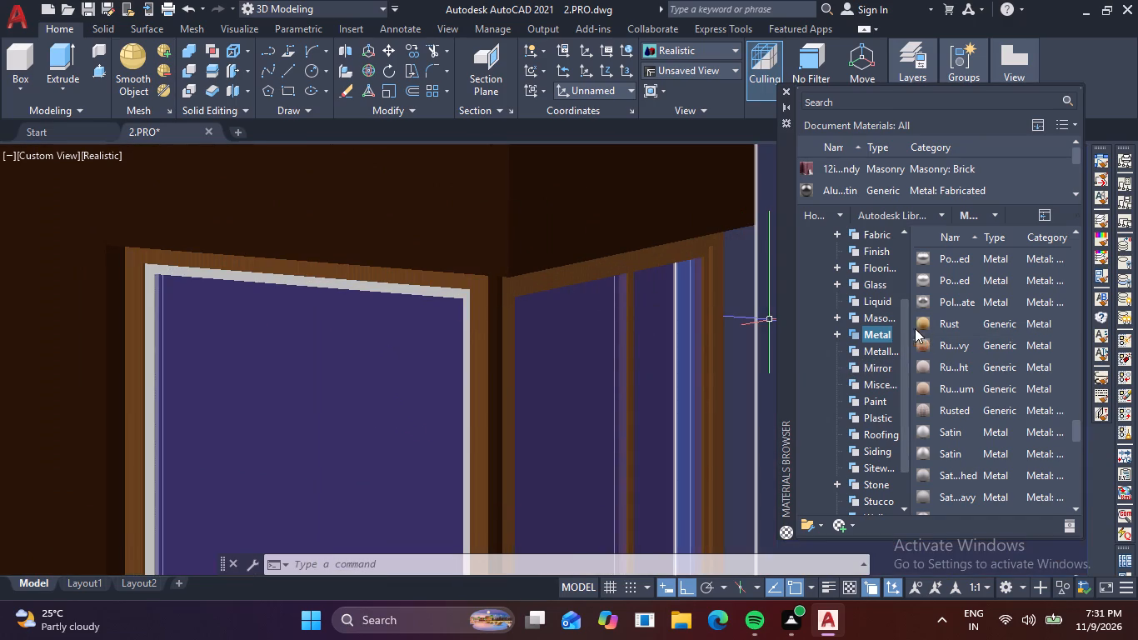
drag(919, 327, 467, 332)
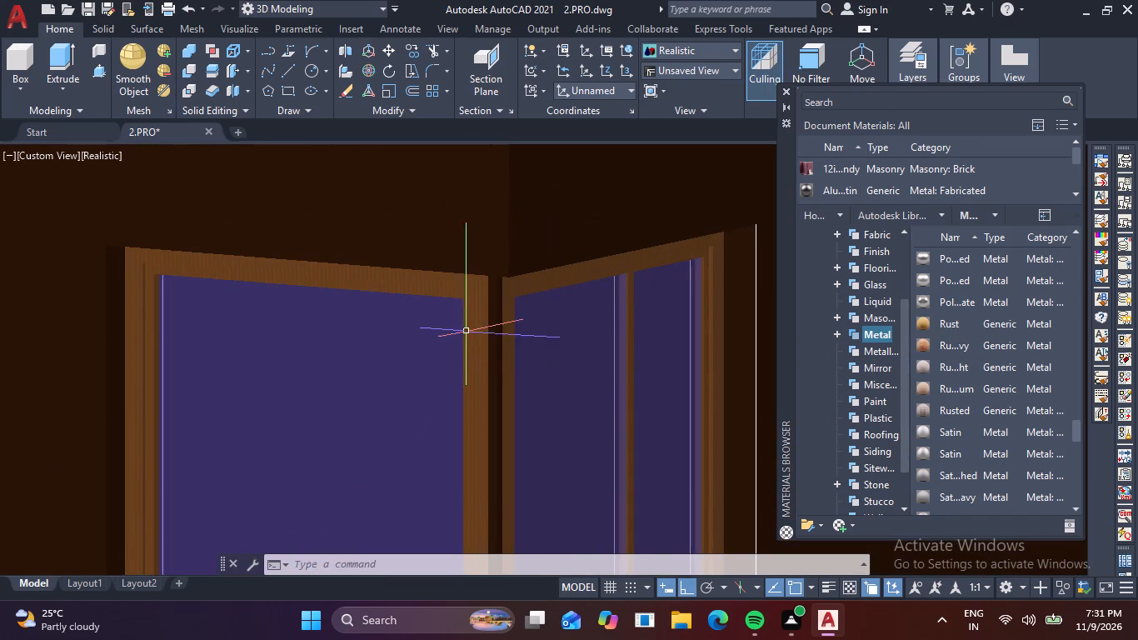
Apply the Rust metal to the outer frame and a sash frame of the two-pane upper-floor window between the tall blank panel and that corner.
scroll(462, 338, down, 1)
middle_drag(298, 357, 646, 365)
scroll(304, 355, down, 3)
middle_drag(272, 380, 397, 402)
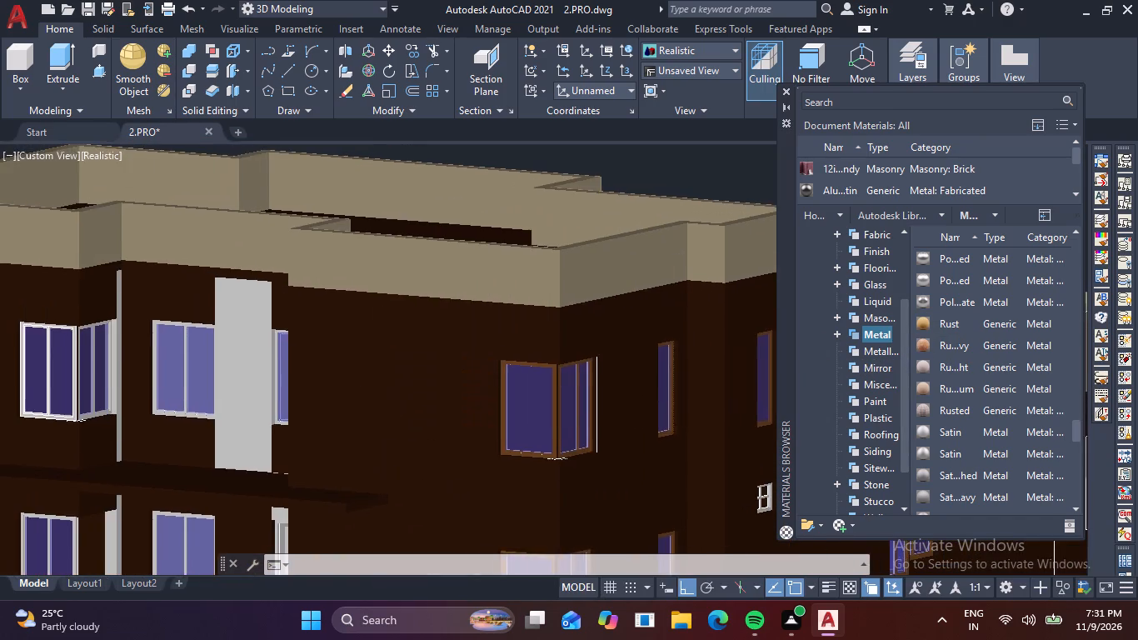
scroll(232, 370, up, 3)
shift+middle_drag(123, 400, 185, 422)
middle_drag(467, 394, 339, 293)
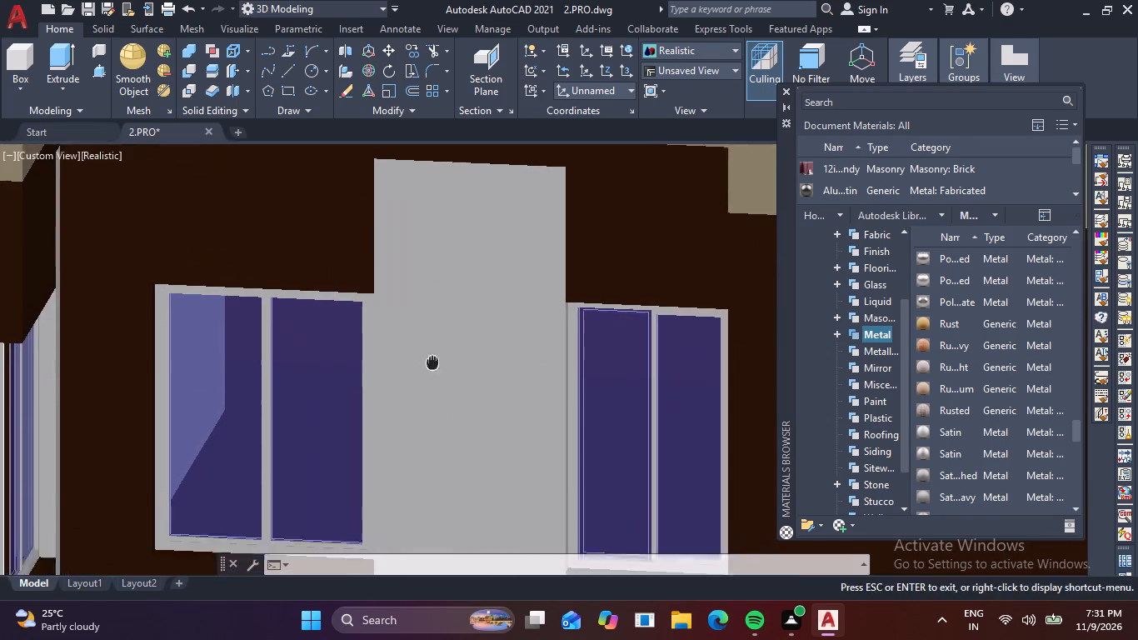
middle_drag(339, 293, 327, 284)
scroll(598, 255, up, 4)
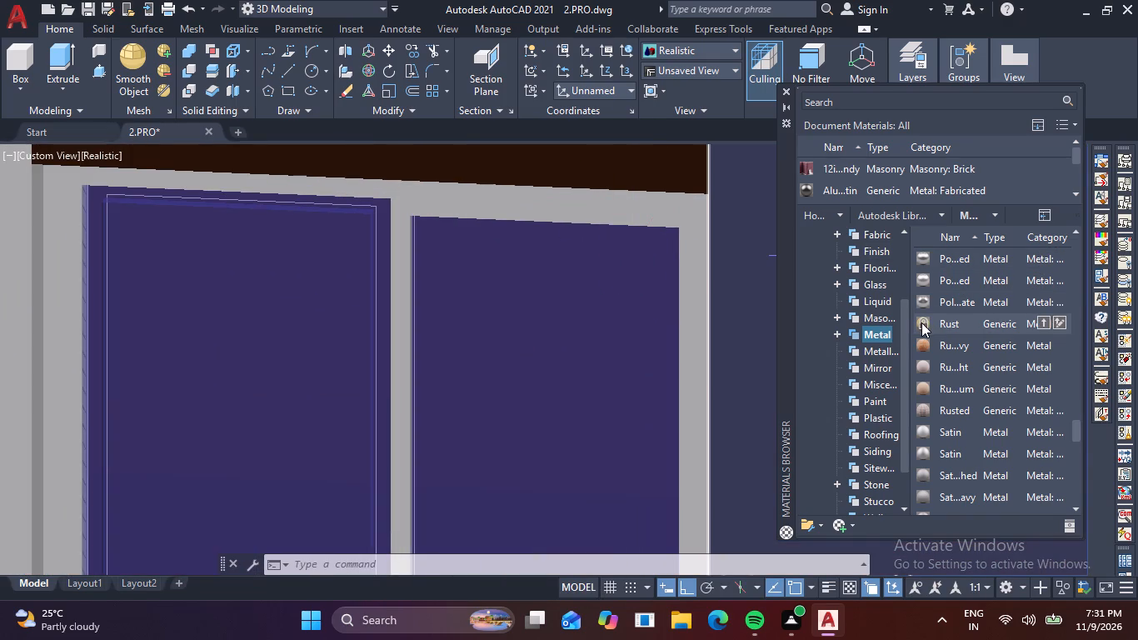
drag(924, 324, 666, 207)
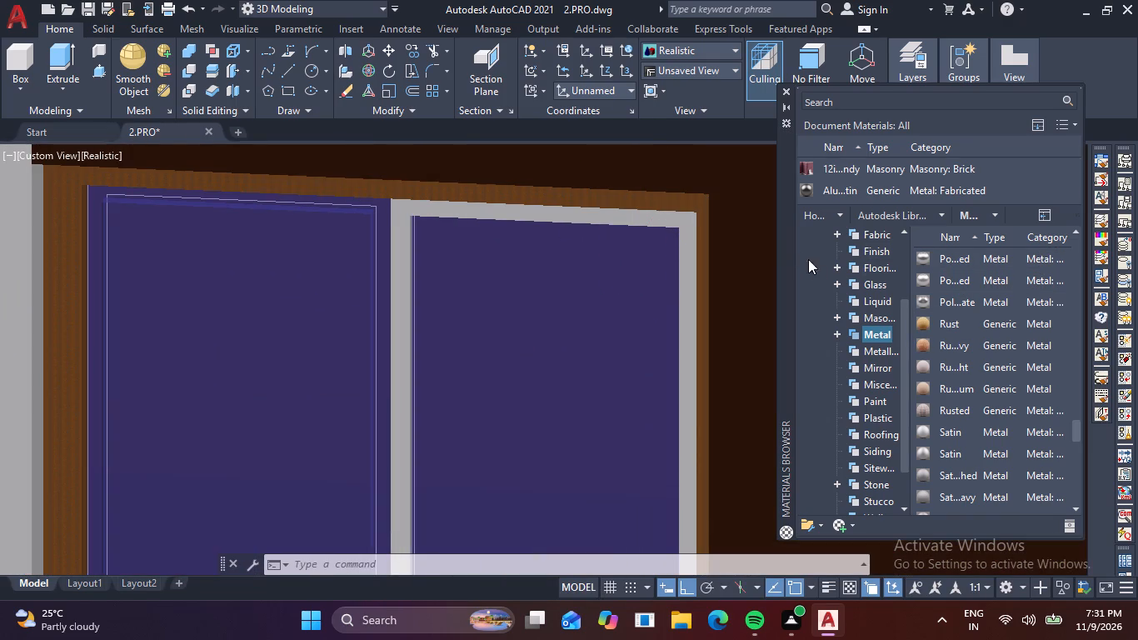
drag(926, 323, 690, 218)
Apply the Rust metal to the outer frame of the two-pane upper-floor window on the other side of the tall blank panel.
scroll(693, 231, down, 3)
middle_drag(357, 329, 593, 359)
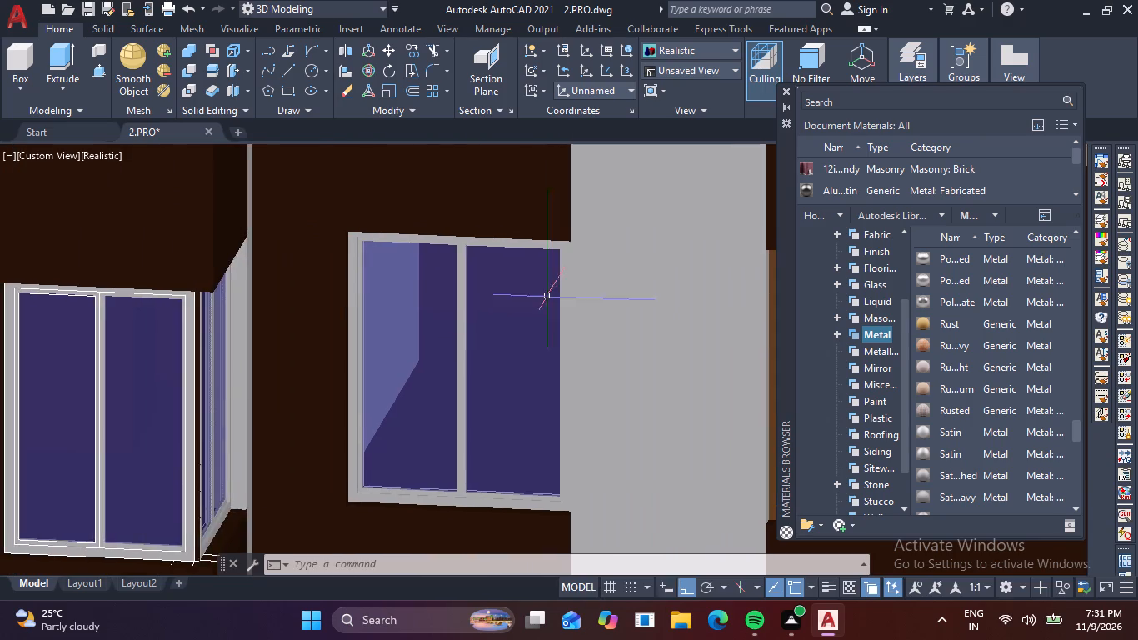
scroll(519, 251, up, 2)
drag(930, 322, 589, 251)
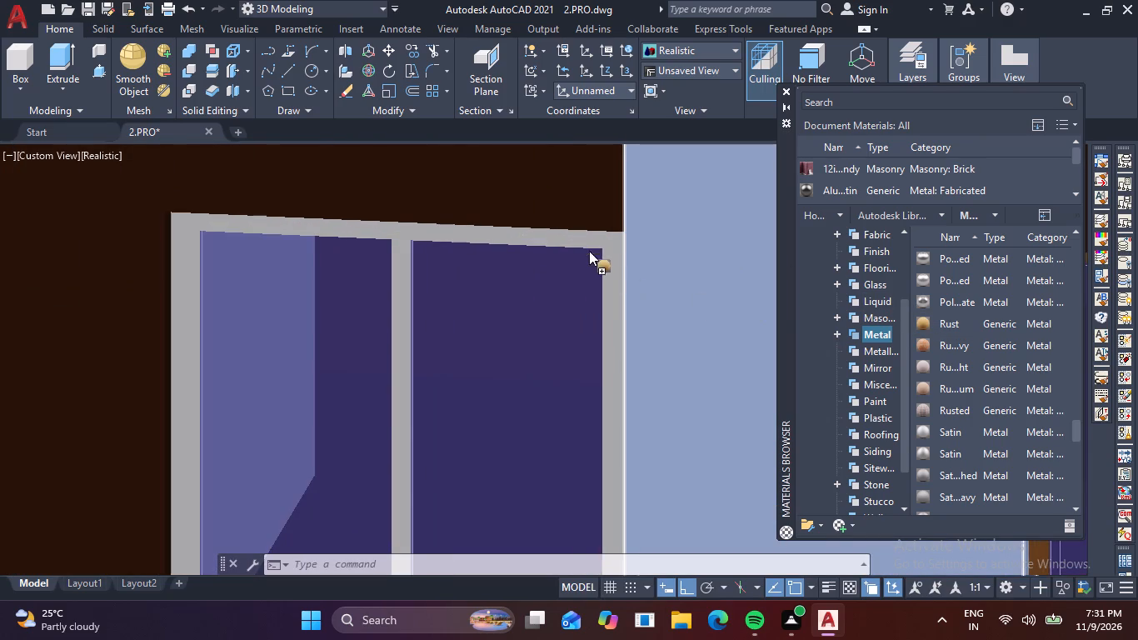
drag(589, 251, 584, 237)
Apply the Rust metal to both sash frames of the two-pane upper-floor window on the other side of the tall blank panel.
drag(918, 325, 914, 325)
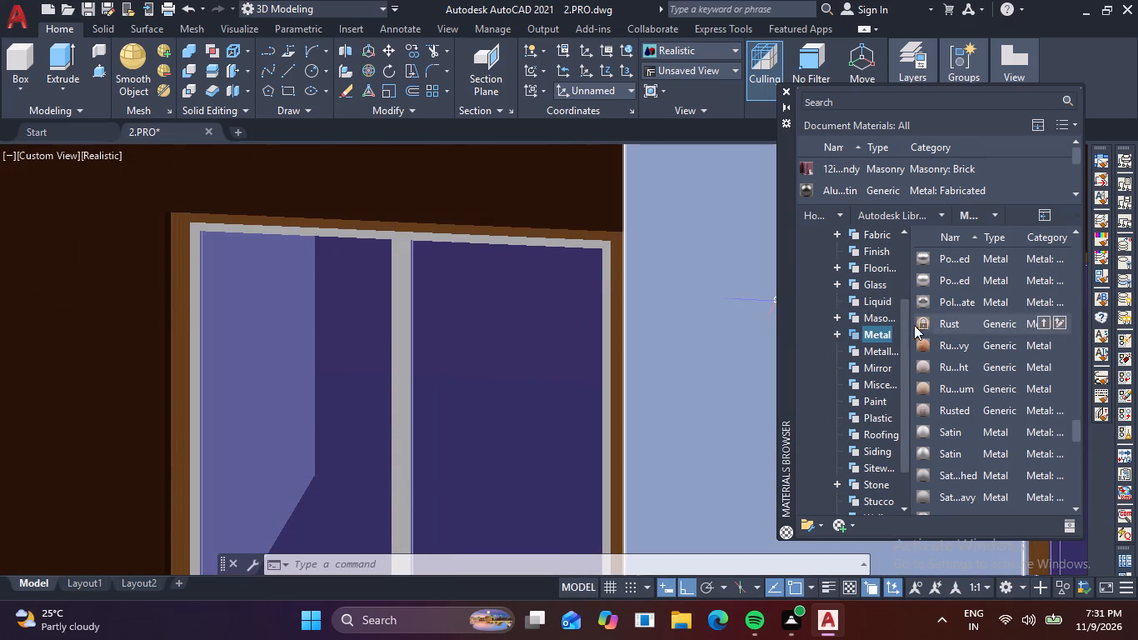
drag(914, 325, 569, 239)
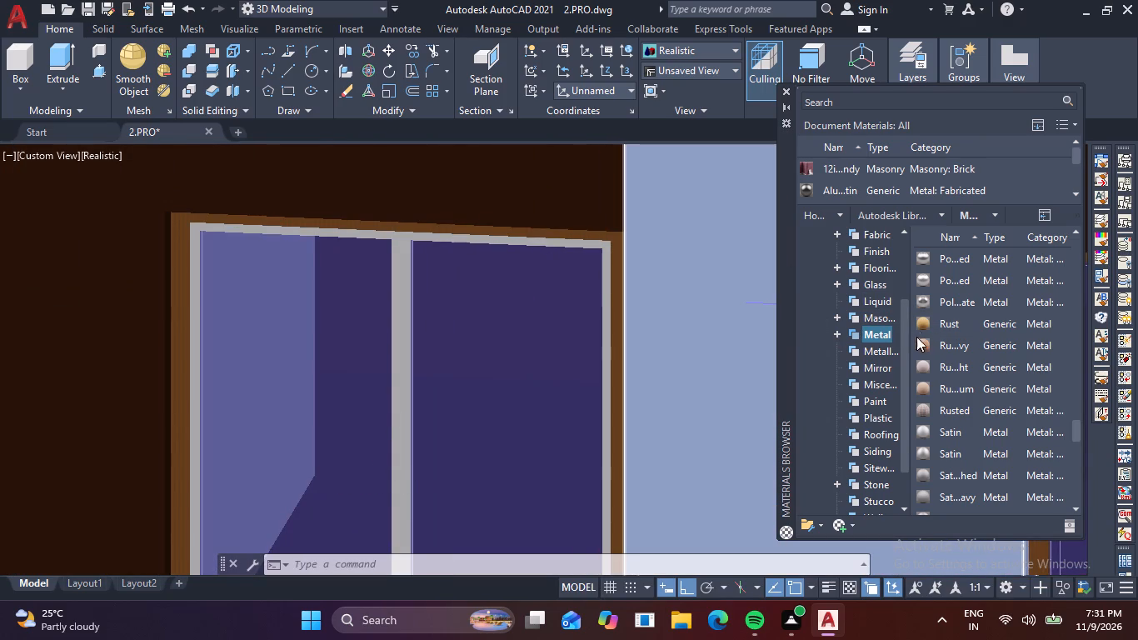
drag(921, 328, 606, 284)
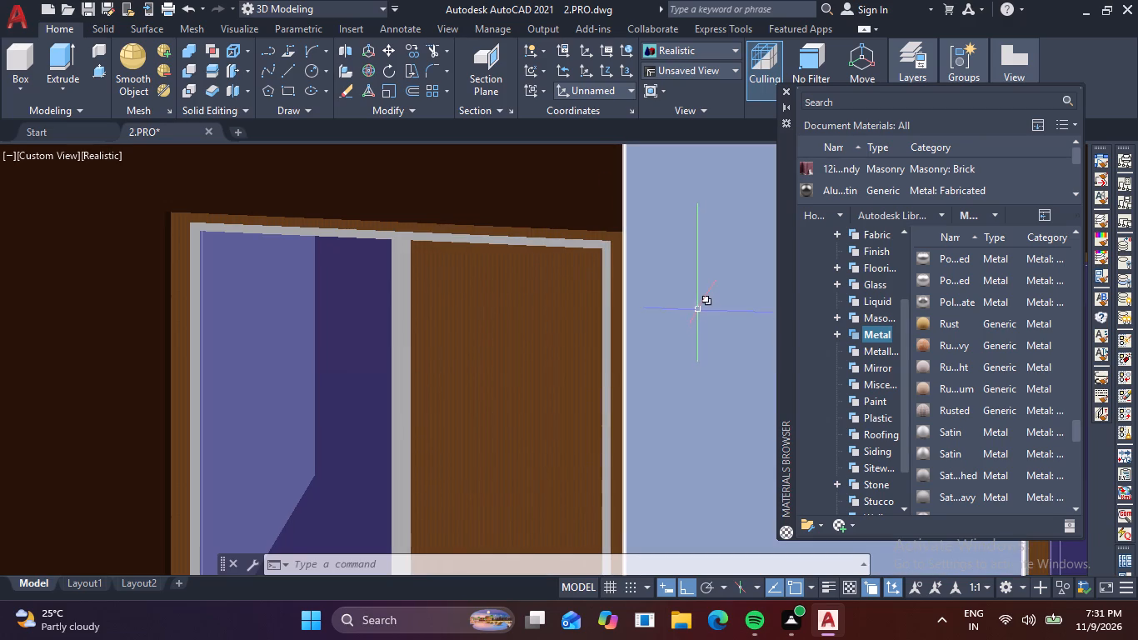
key(ctrl+z)
drag(922, 322, 673, 329)
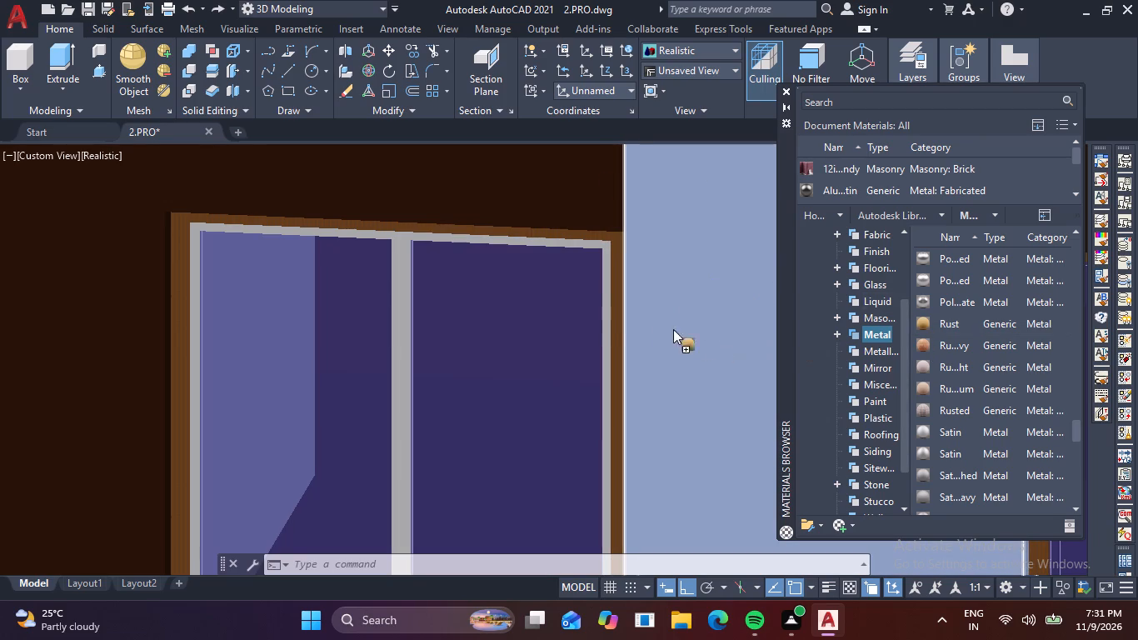
drag(673, 329, 606, 305)
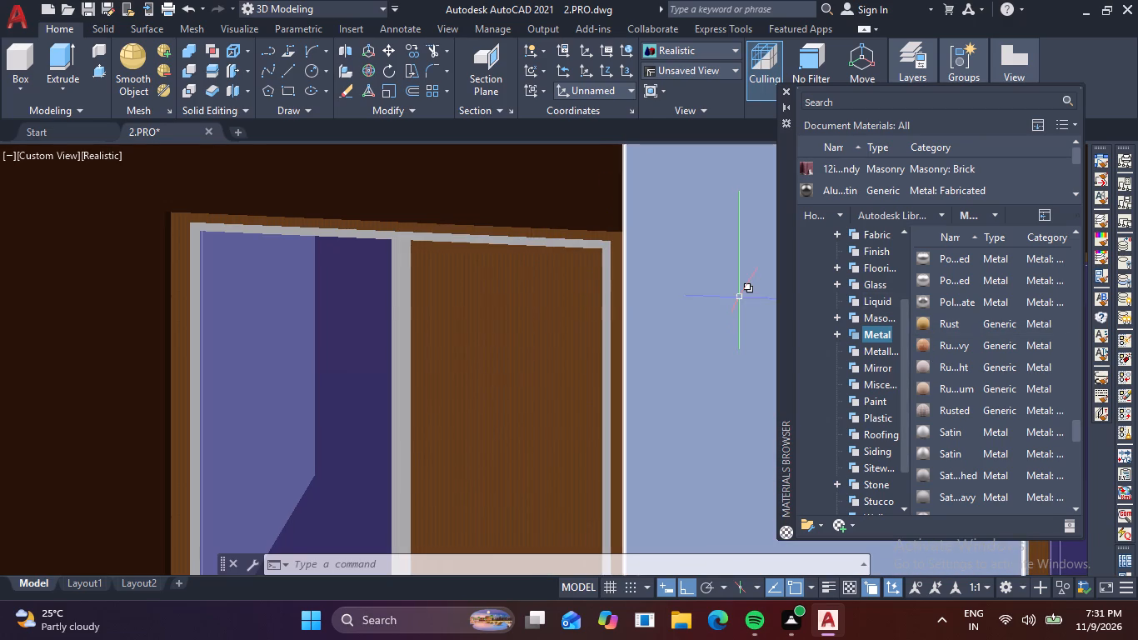
key(ctrl+z)
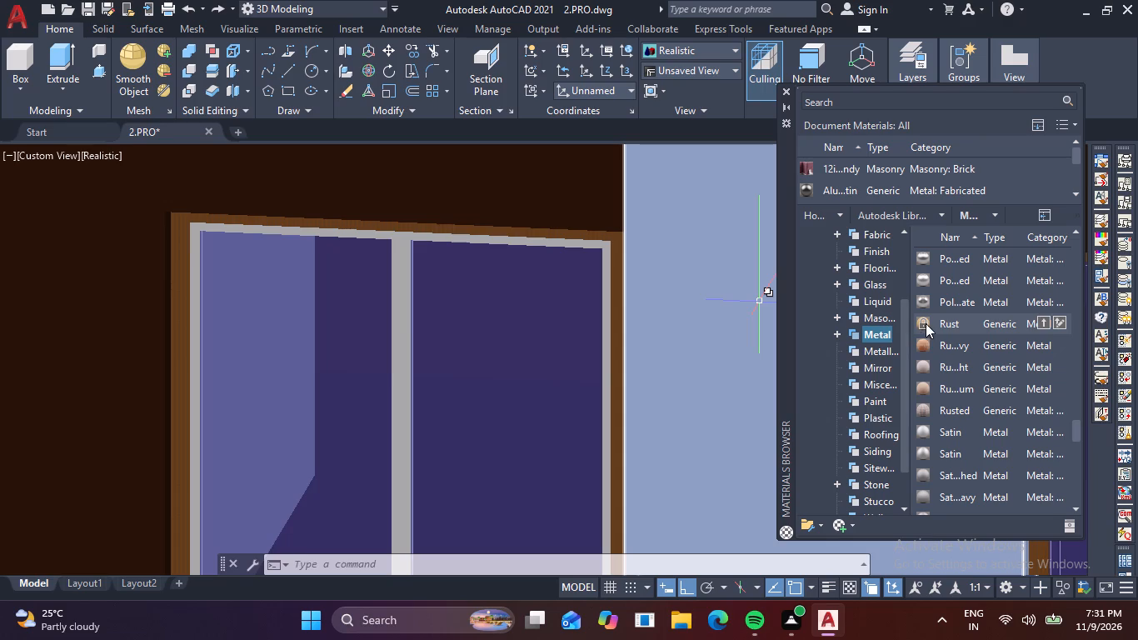
drag(925, 323, 405, 333)
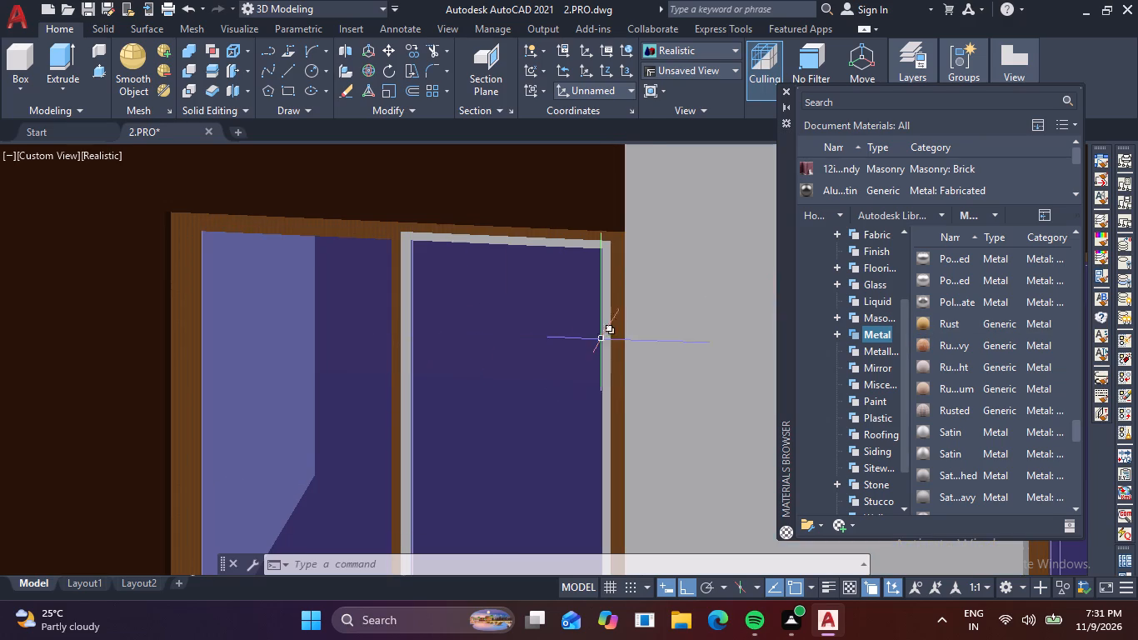
drag(929, 324, 383, 279)
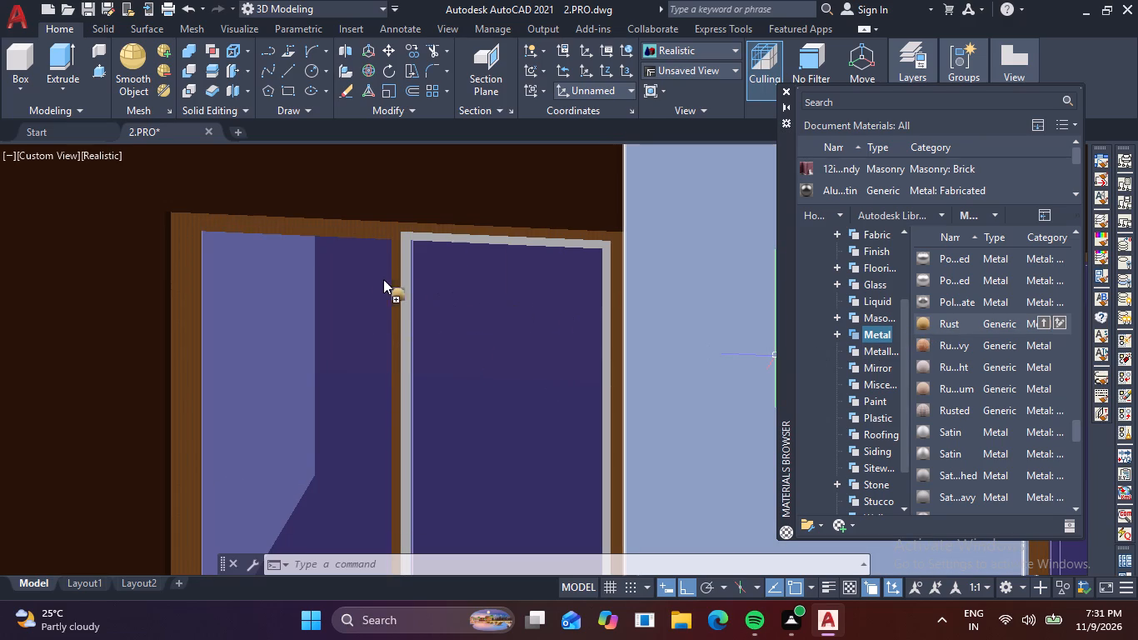
drag(383, 279, 407, 237)
Apply the Rust metal to the outer frame of the two-pane upper-floor window on the neighbouring projecting bay.
scroll(581, 270, down, 2)
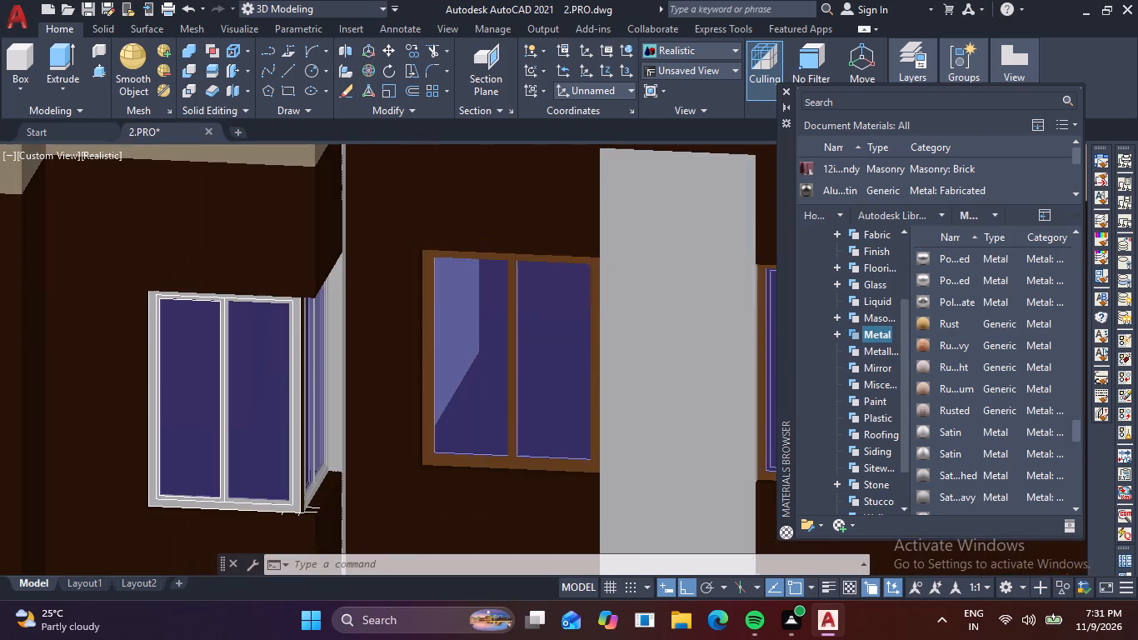
scroll(511, 337, down, 1)
scroll(293, 377, up, 4)
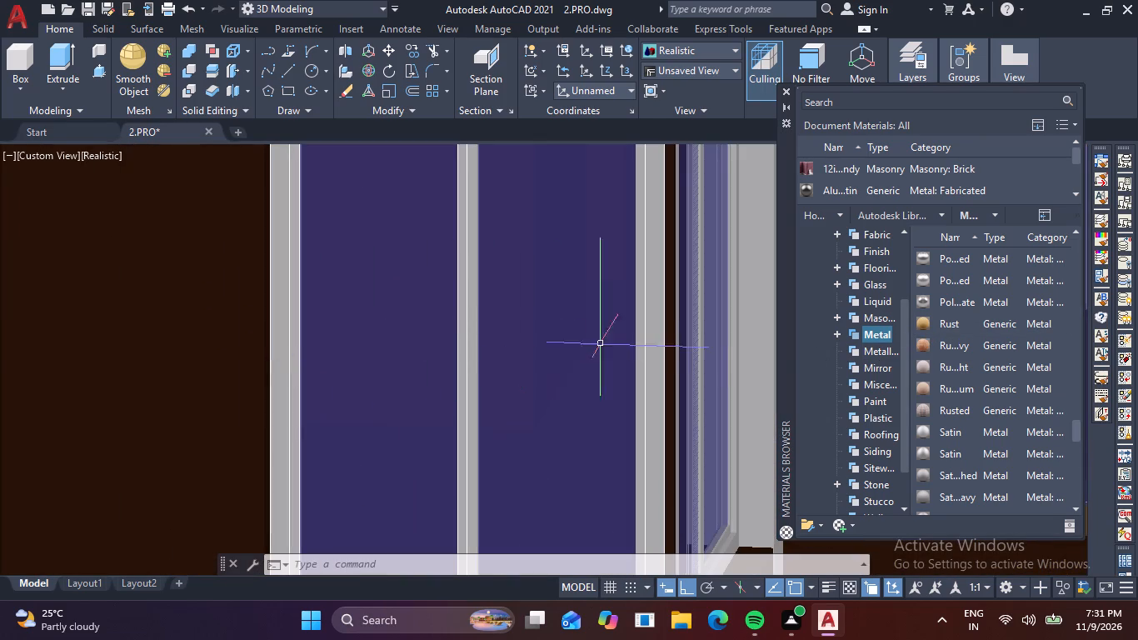
scroll(617, 316, down, 2)
middle_drag(586, 327, 549, 387)
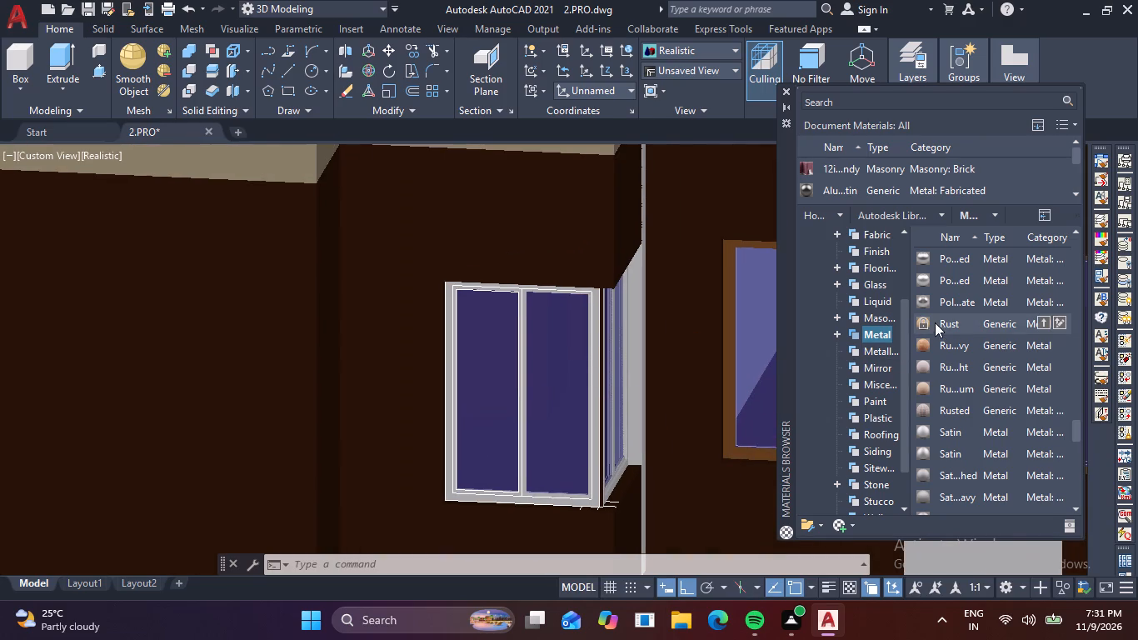
drag(933, 323, 517, 284)
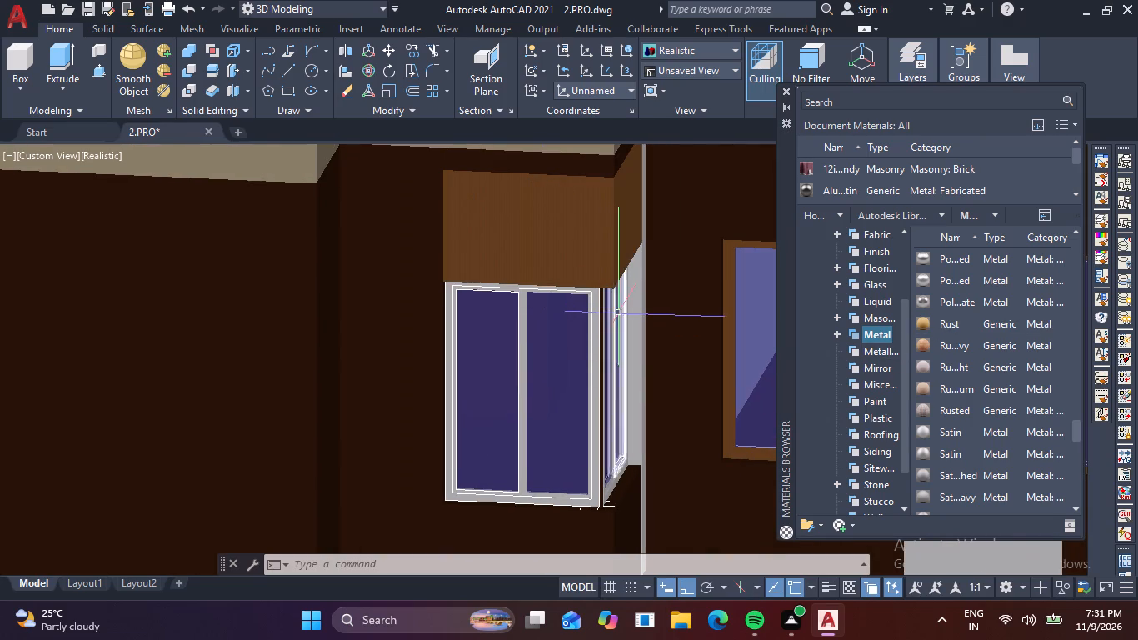
key(ctrl+z)
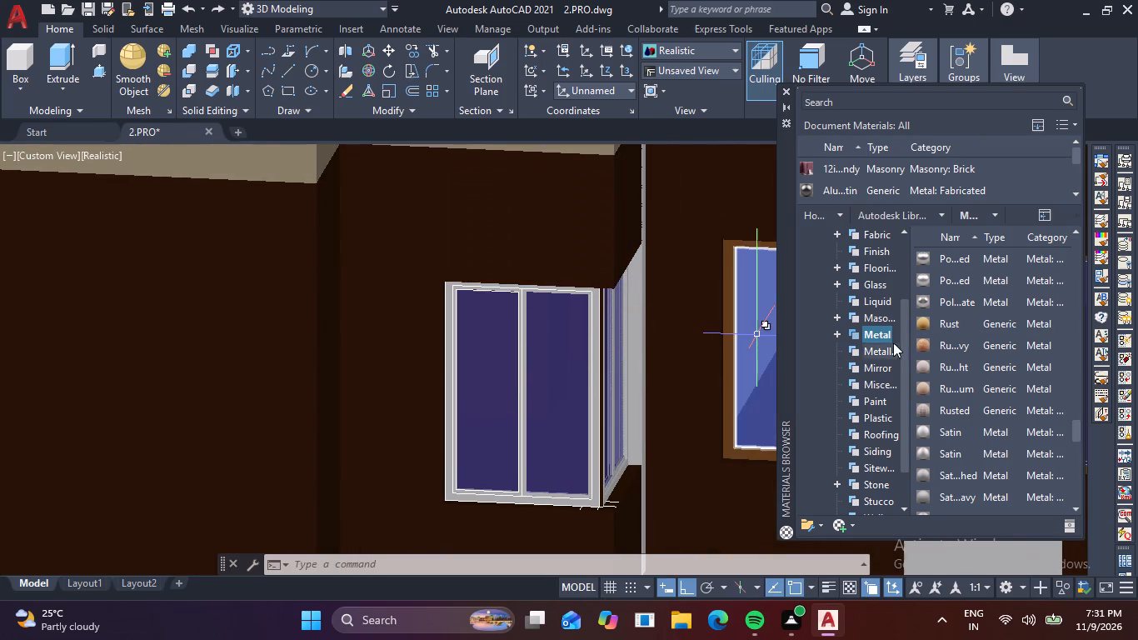
drag(924, 323, 592, 300)
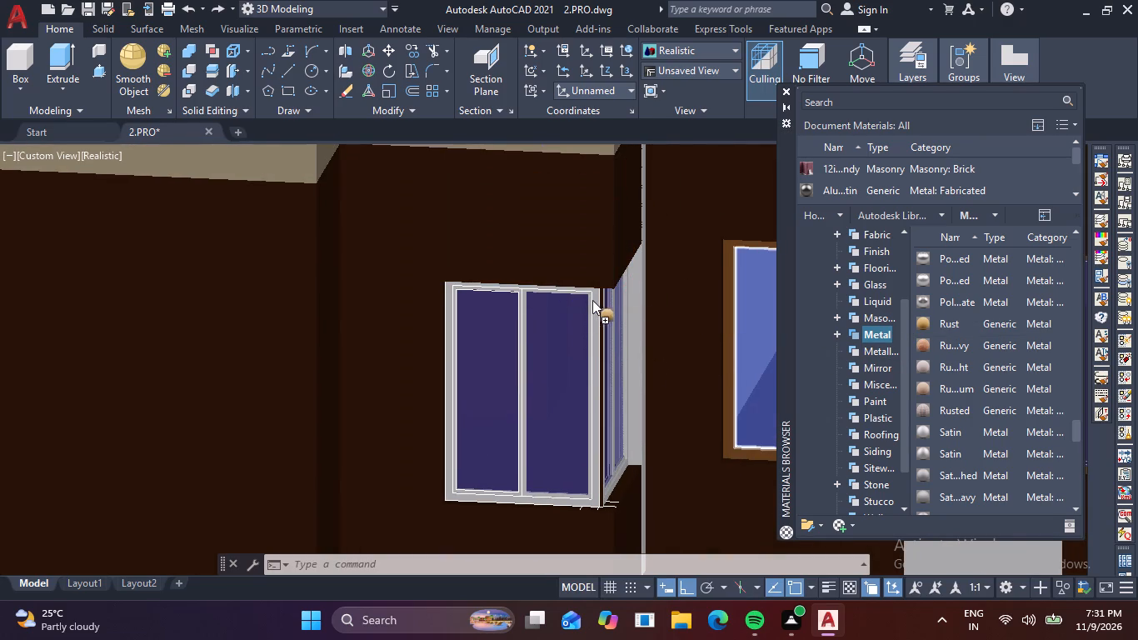
drag(592, 300, 596, 299)
scroll(597, 302, up, 3)
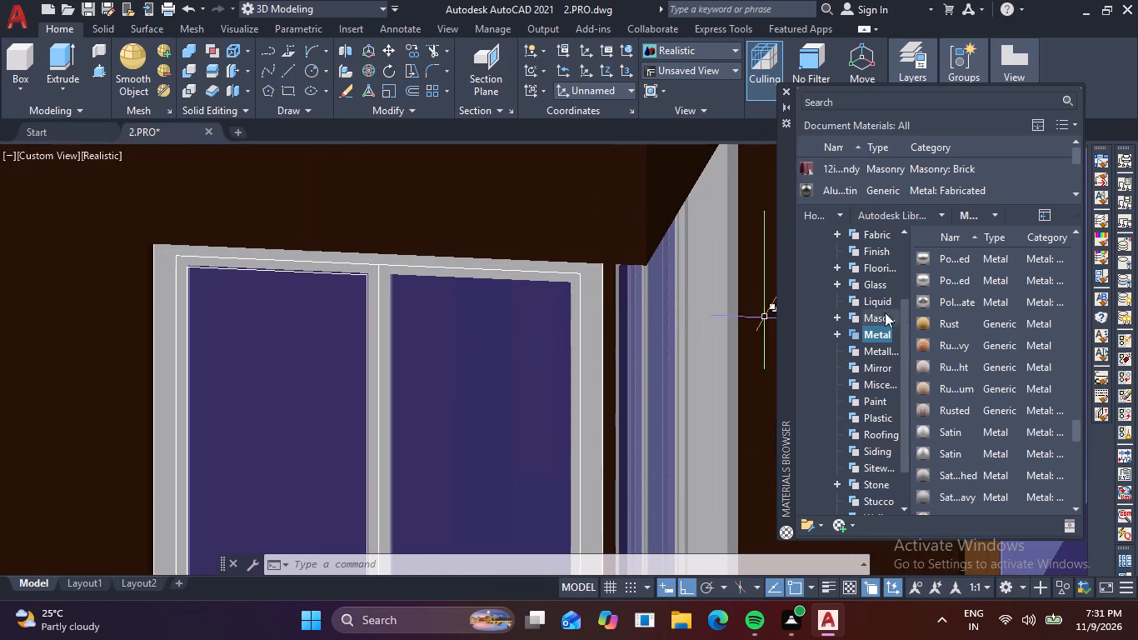
drag(924, 327, 593, 330)
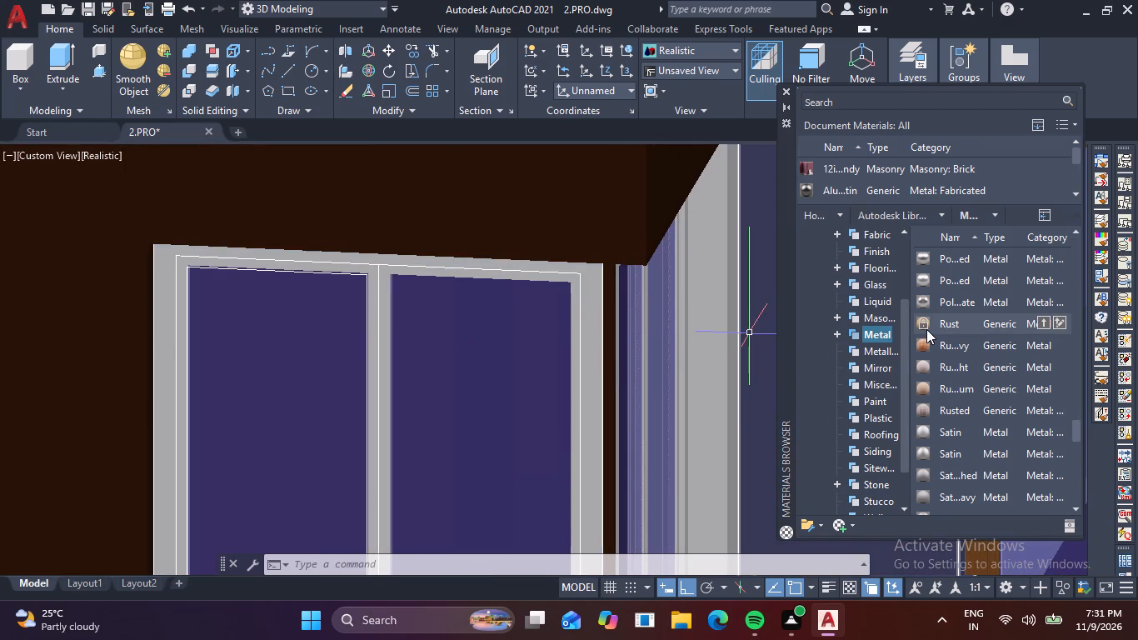
drag(925, 327, 170, 266)
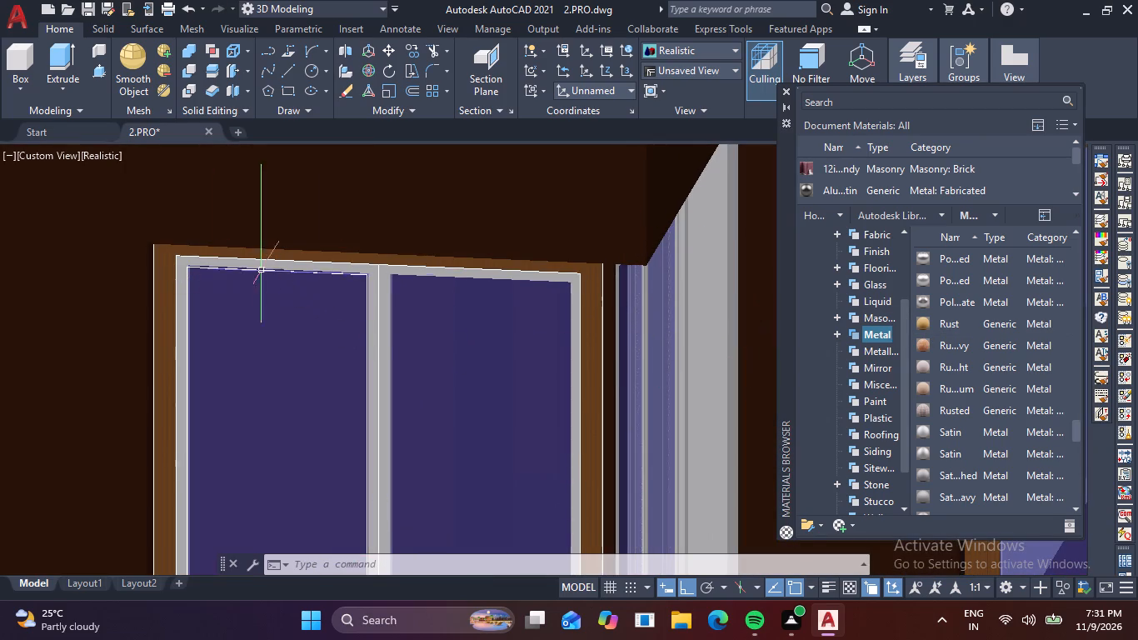
Apply the Rust metal to both sash frames of the projecting bay's two-pane upper-floor window.
drag(925, 322, 200, 277)
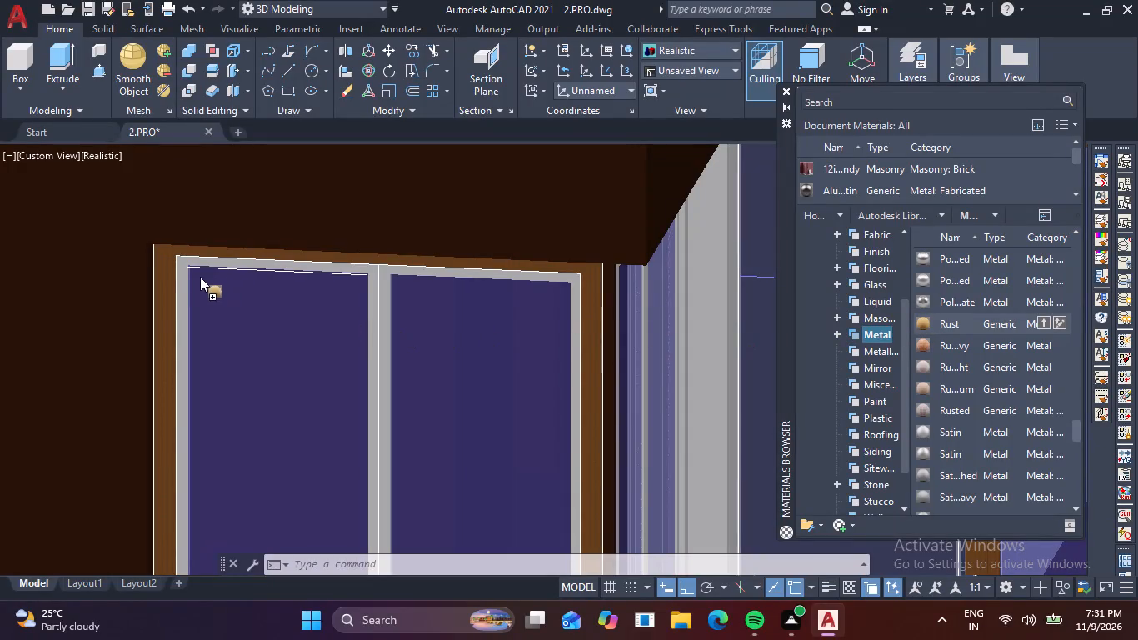
drag(200, 277, 179, 270)
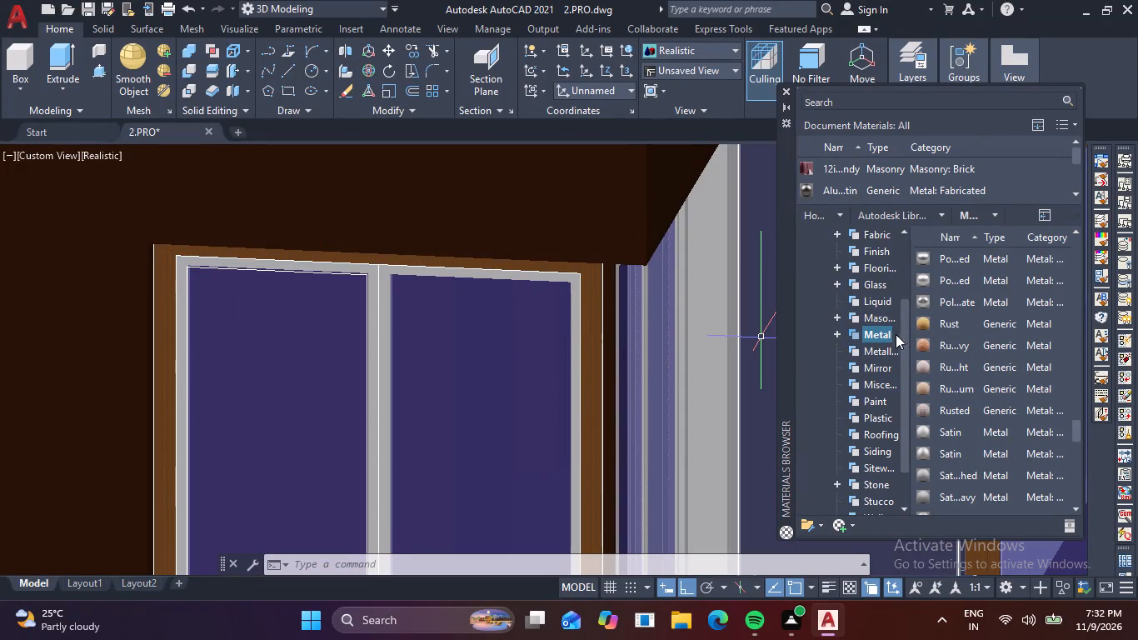
drag(916, 326, 377, 334)
drag(926, 328, 874, 340)
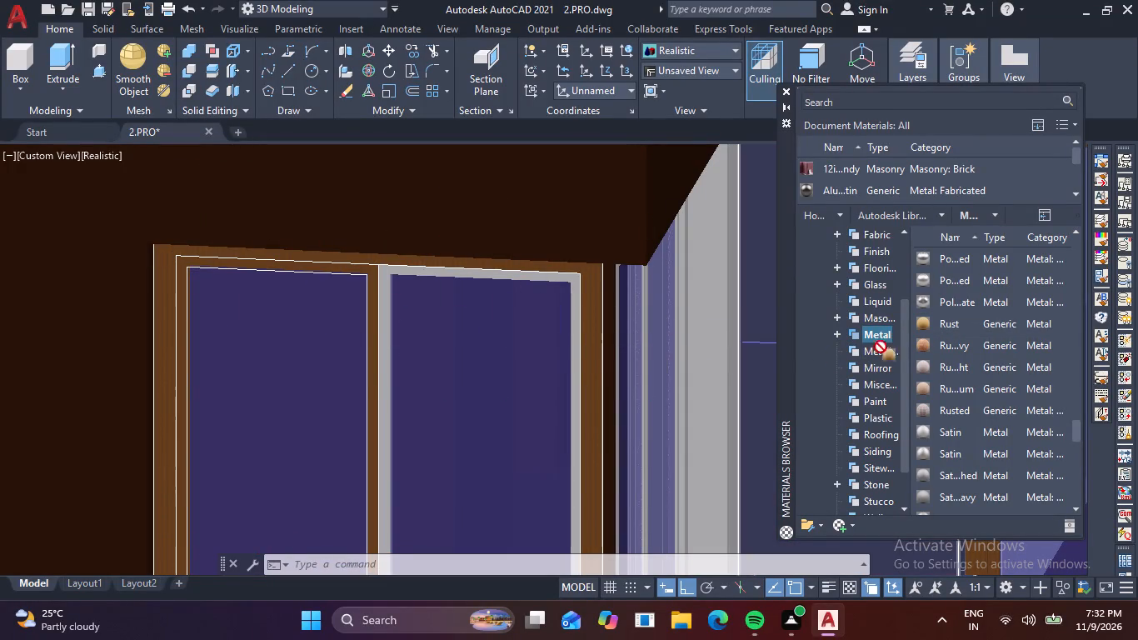
drag(874, 340, 382, 362)
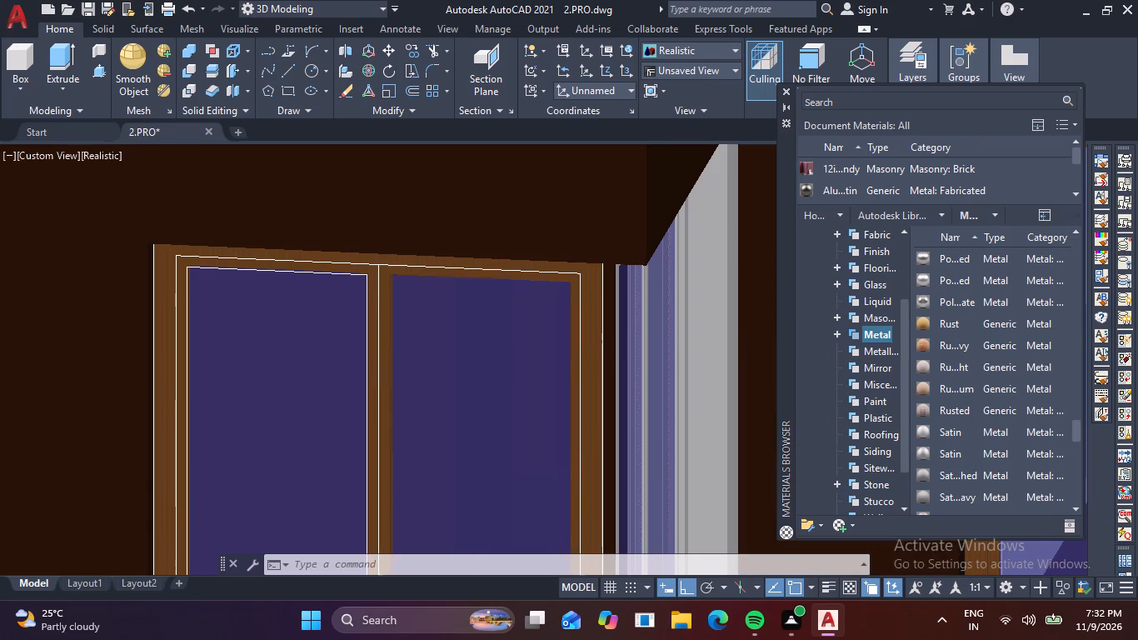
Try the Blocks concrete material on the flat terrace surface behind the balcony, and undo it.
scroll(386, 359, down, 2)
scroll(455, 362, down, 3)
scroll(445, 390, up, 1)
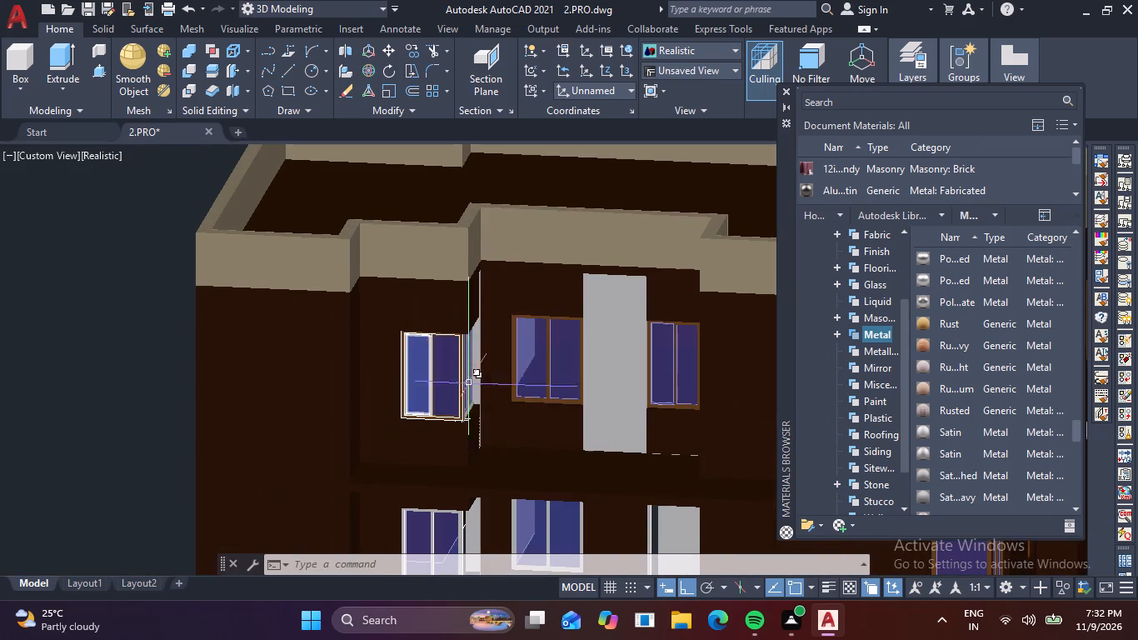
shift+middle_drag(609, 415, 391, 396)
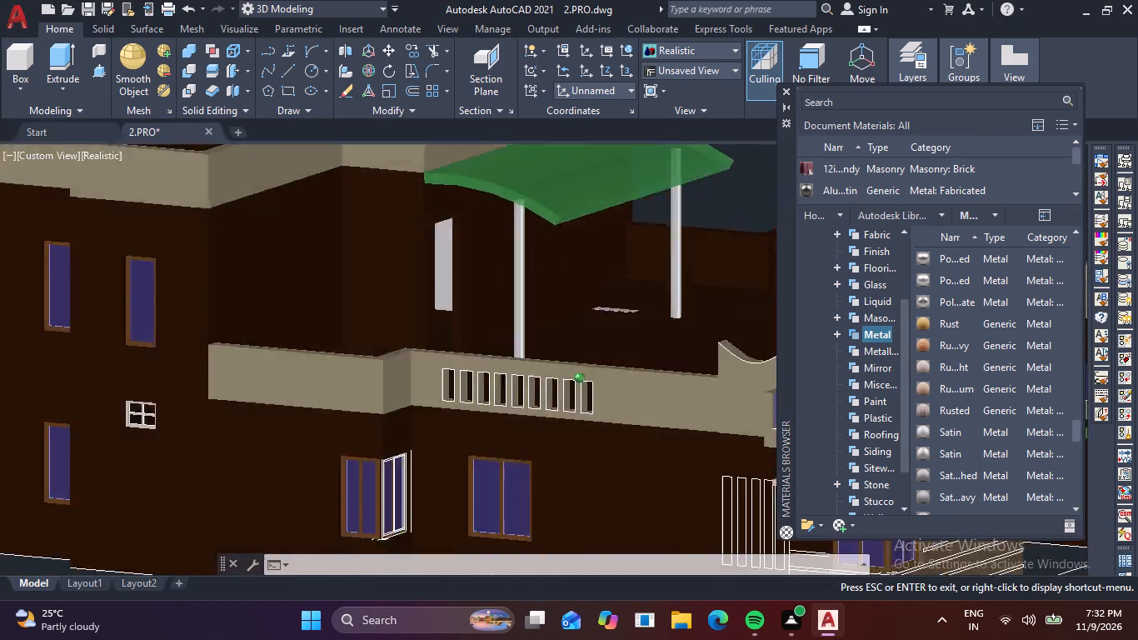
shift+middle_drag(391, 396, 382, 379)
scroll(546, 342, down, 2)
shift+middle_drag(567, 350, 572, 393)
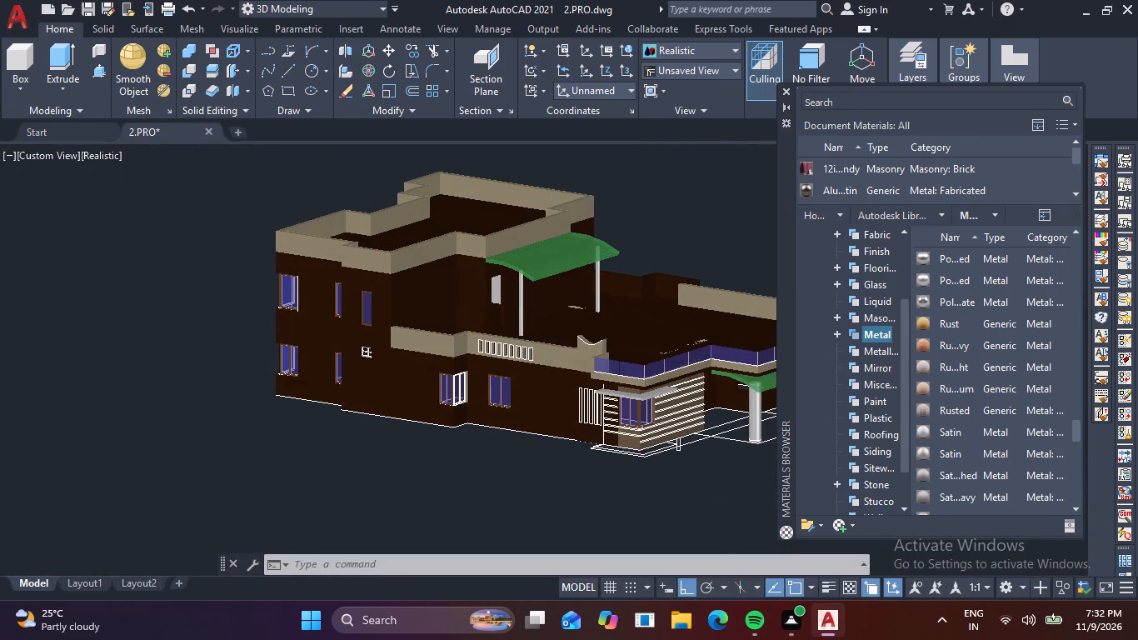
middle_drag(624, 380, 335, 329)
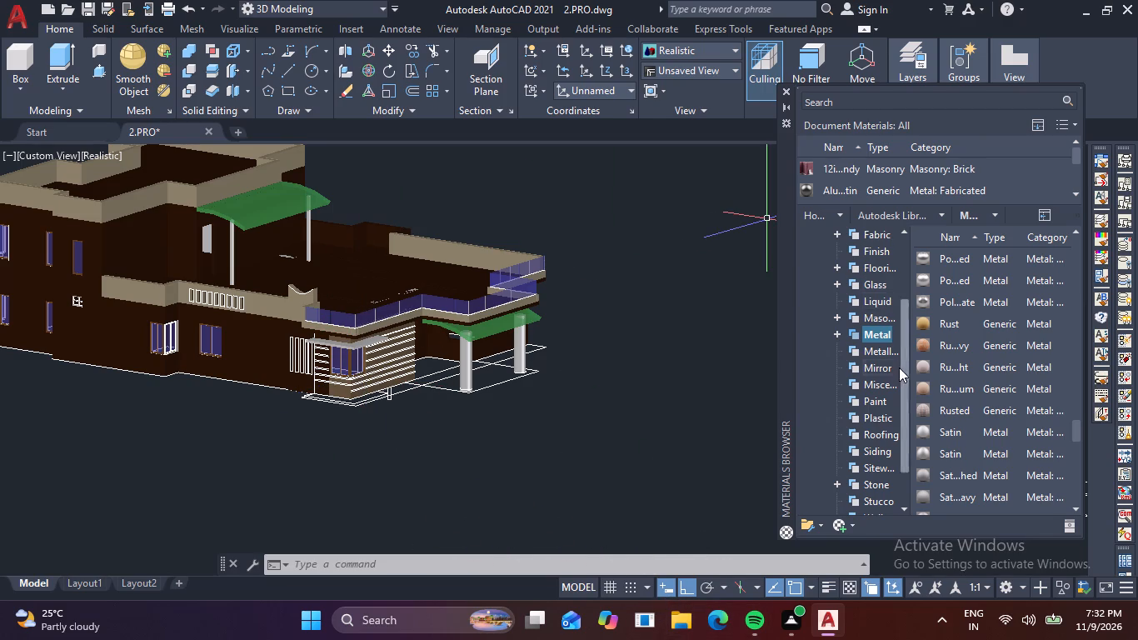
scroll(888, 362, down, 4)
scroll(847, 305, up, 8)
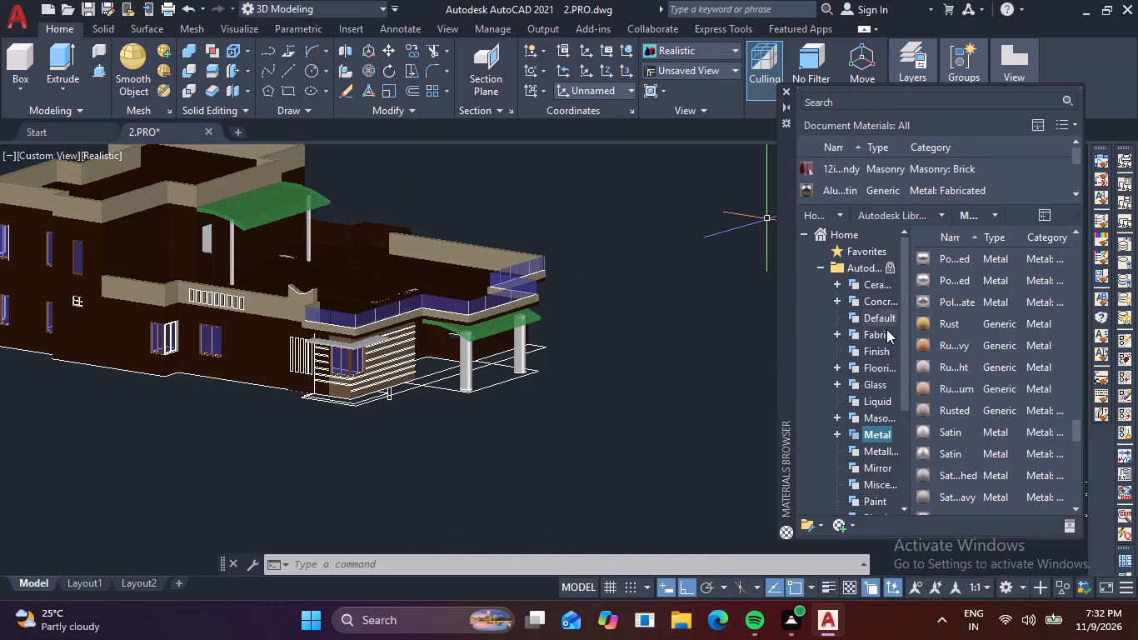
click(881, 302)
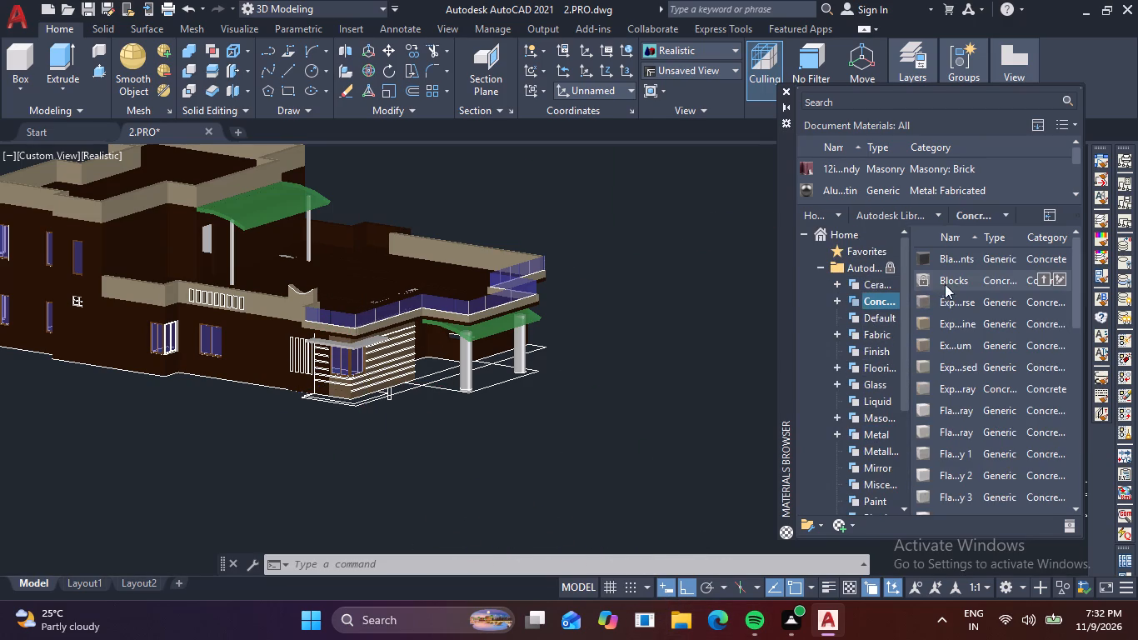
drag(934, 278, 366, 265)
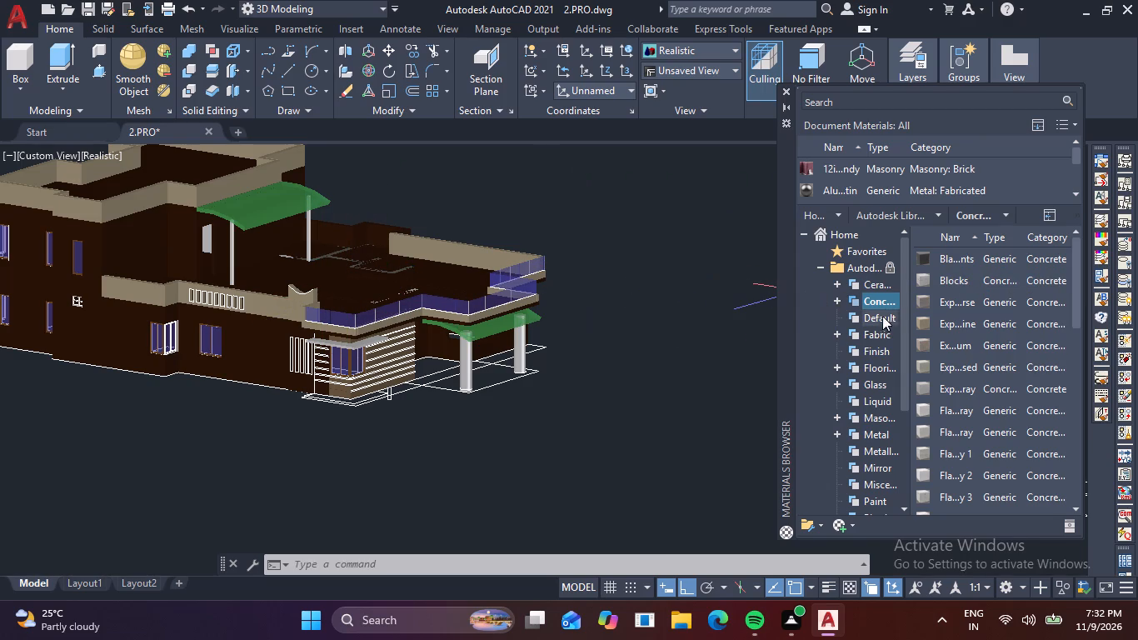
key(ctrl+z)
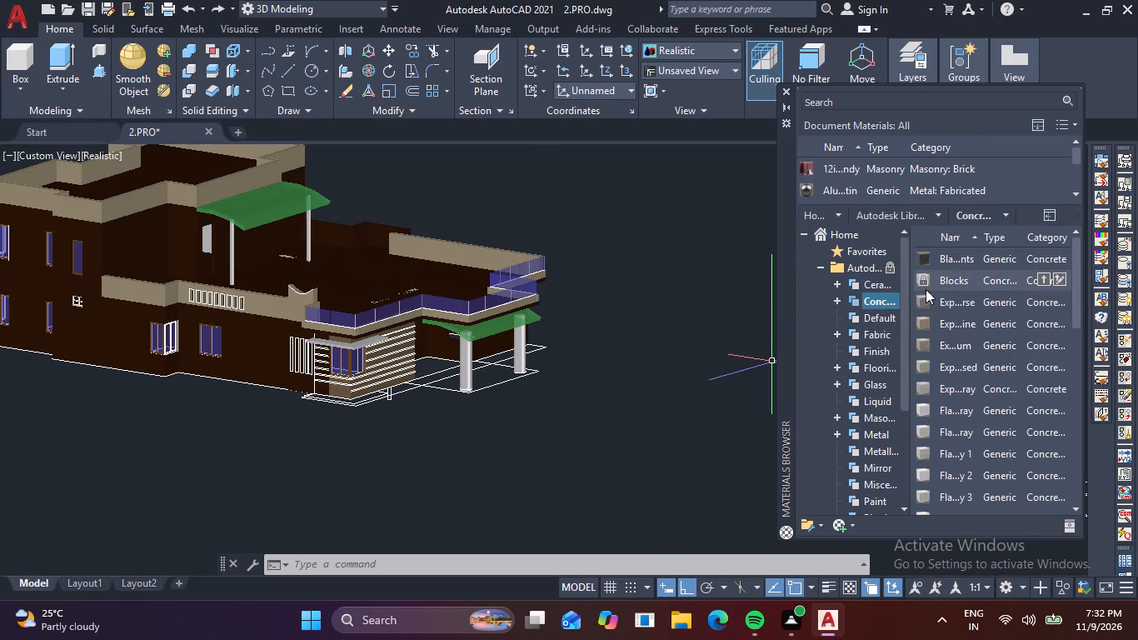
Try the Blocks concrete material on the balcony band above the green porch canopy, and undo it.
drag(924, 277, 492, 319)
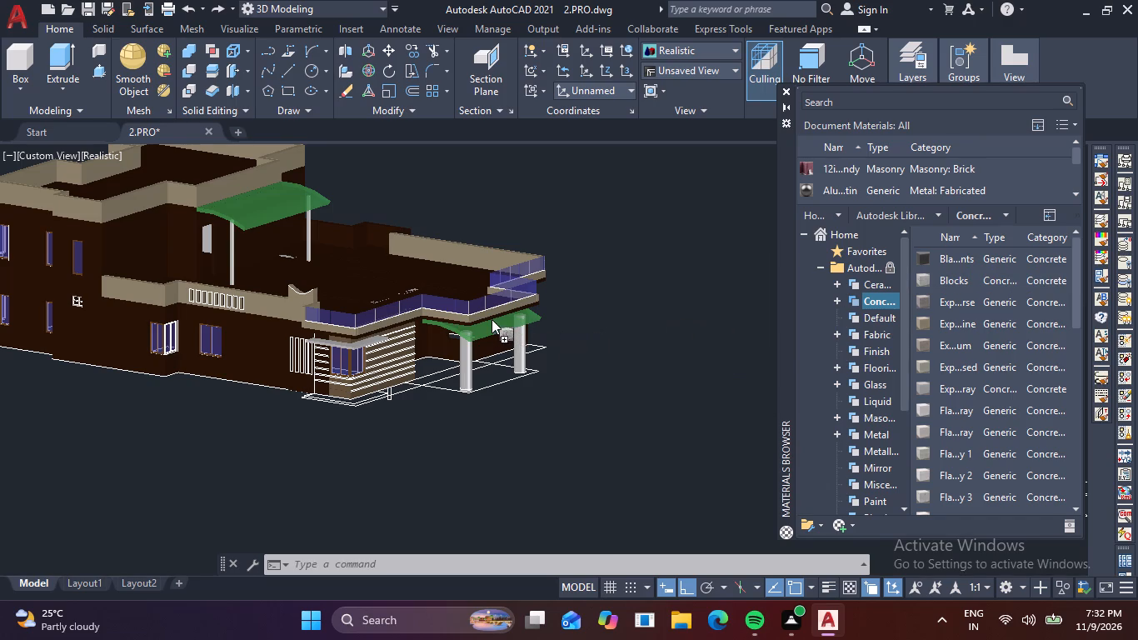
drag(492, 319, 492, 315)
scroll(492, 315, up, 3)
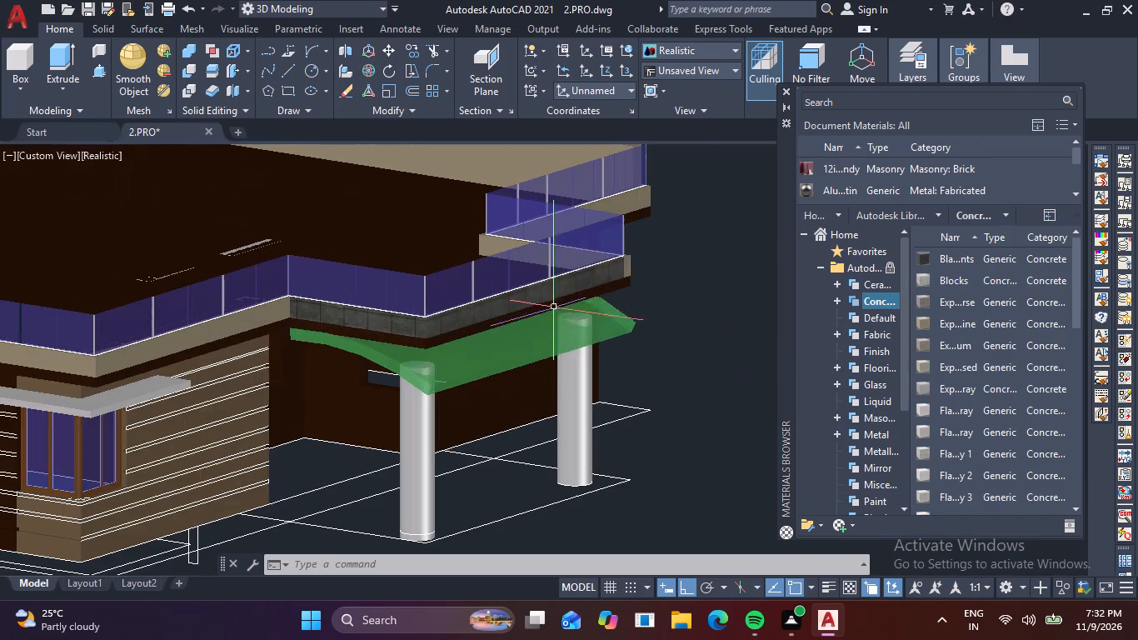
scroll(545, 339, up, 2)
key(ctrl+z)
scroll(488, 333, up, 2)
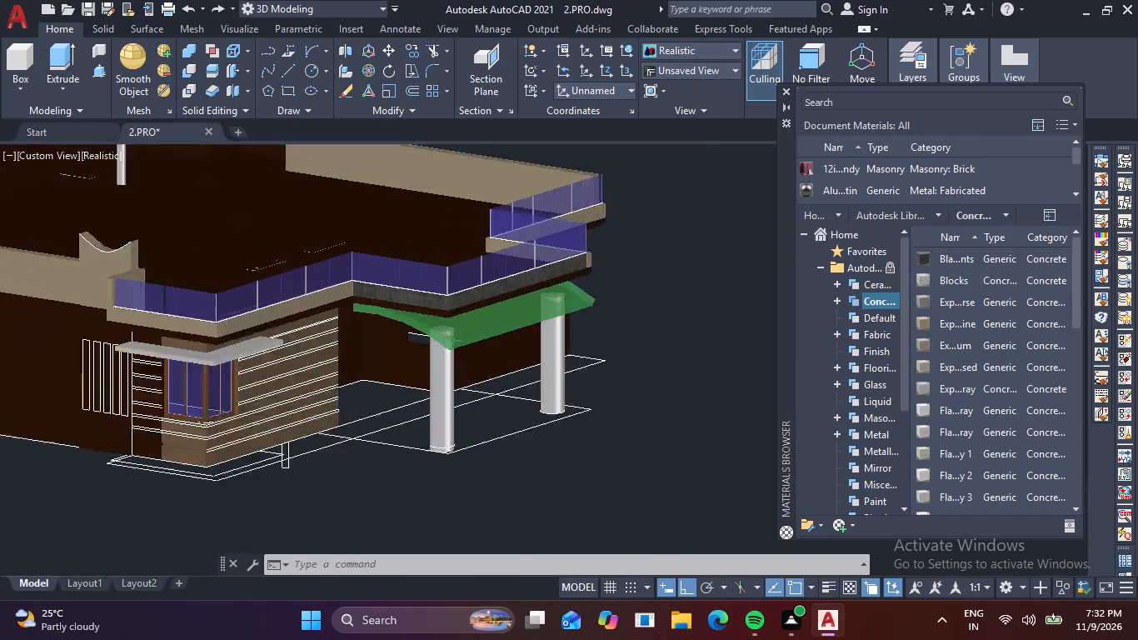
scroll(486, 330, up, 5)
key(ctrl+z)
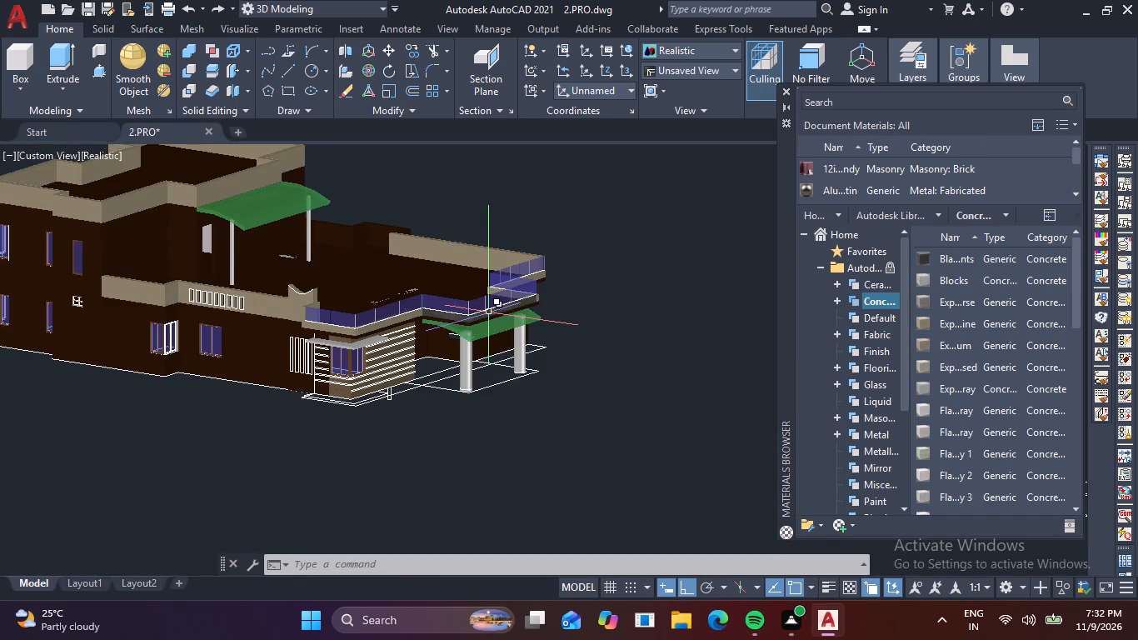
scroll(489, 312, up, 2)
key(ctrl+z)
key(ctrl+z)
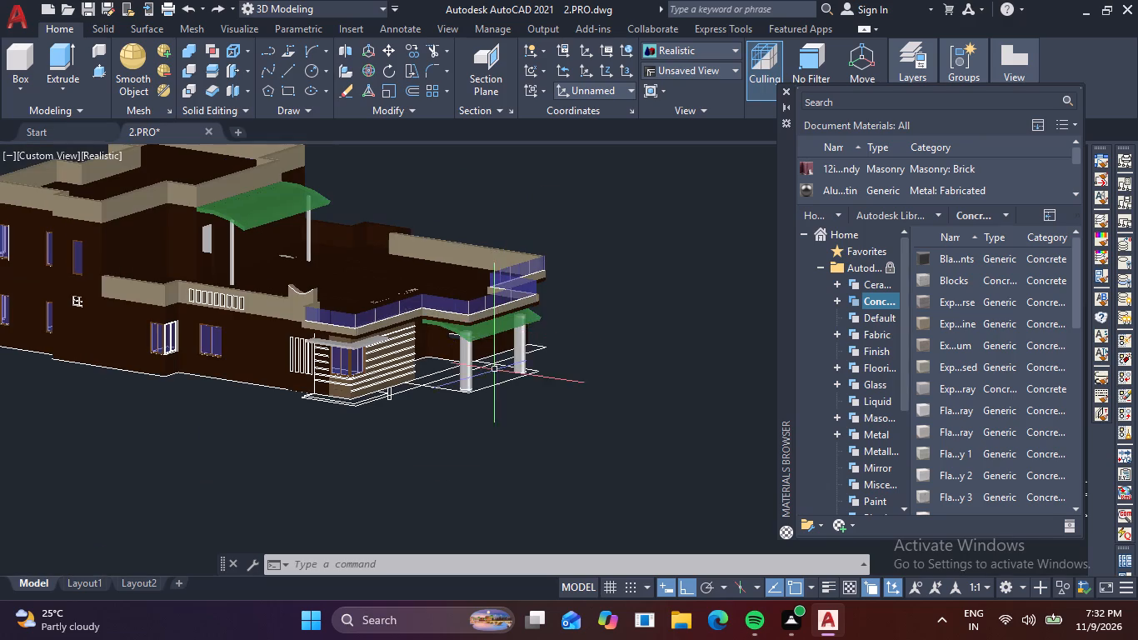
Apply the Blocks concrete material to the terrace slab, on its exposed edge below the balcony band above the green porch canopy.
scroll(482, 366, up, 4)
scroll(469, 270, up, 4)
middle_drag(465, 269, 616, 639)
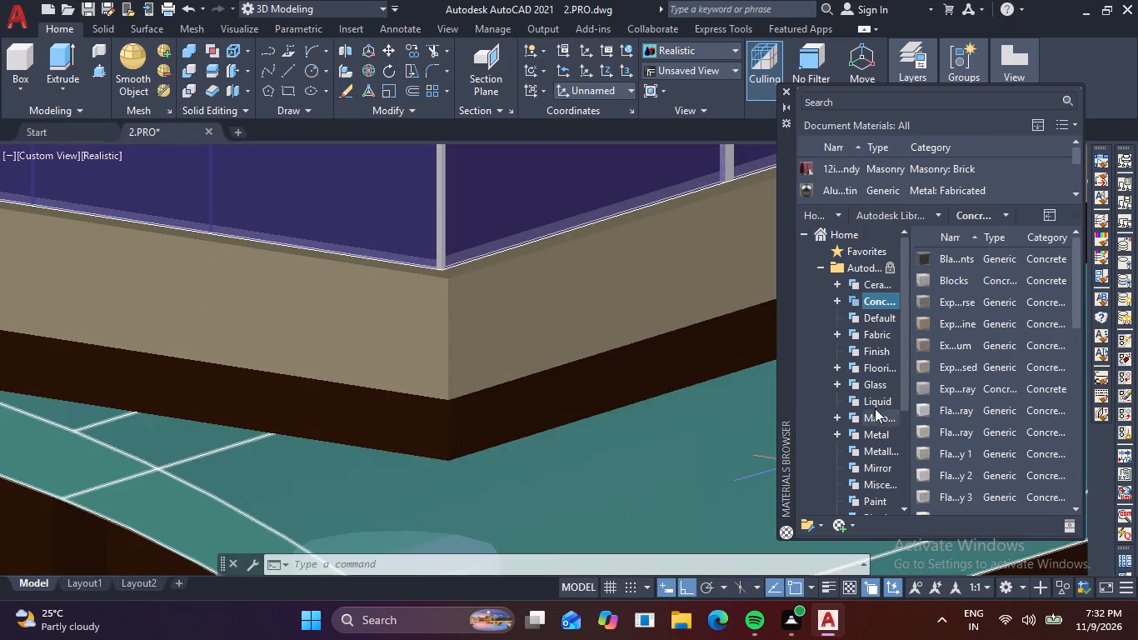
drag(926, 275, 561, 405)
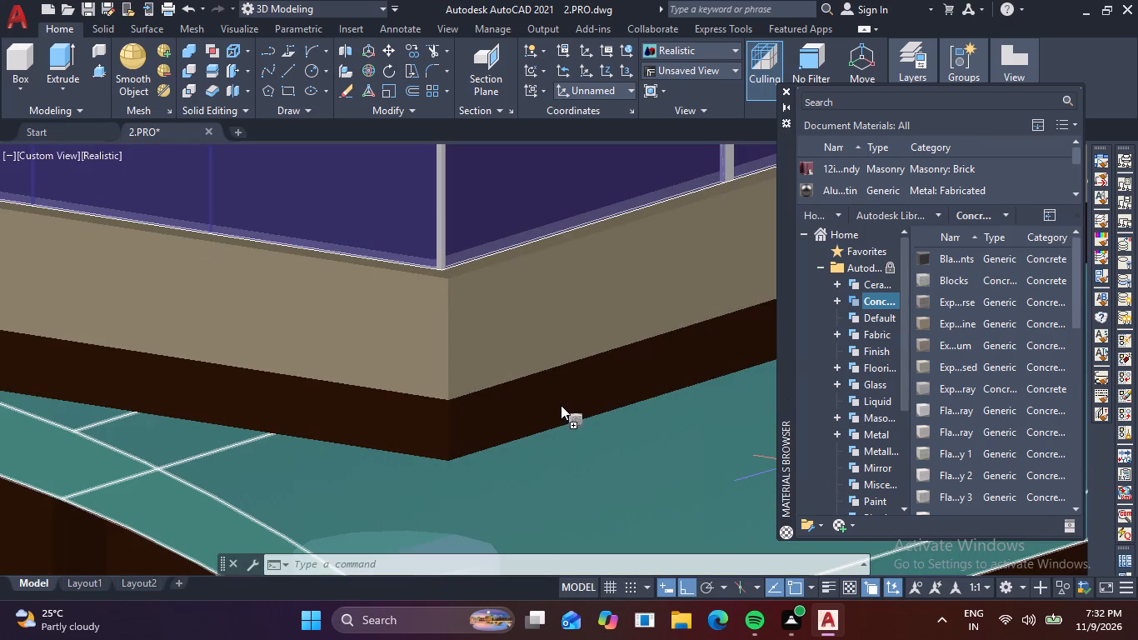
click(561, 405)
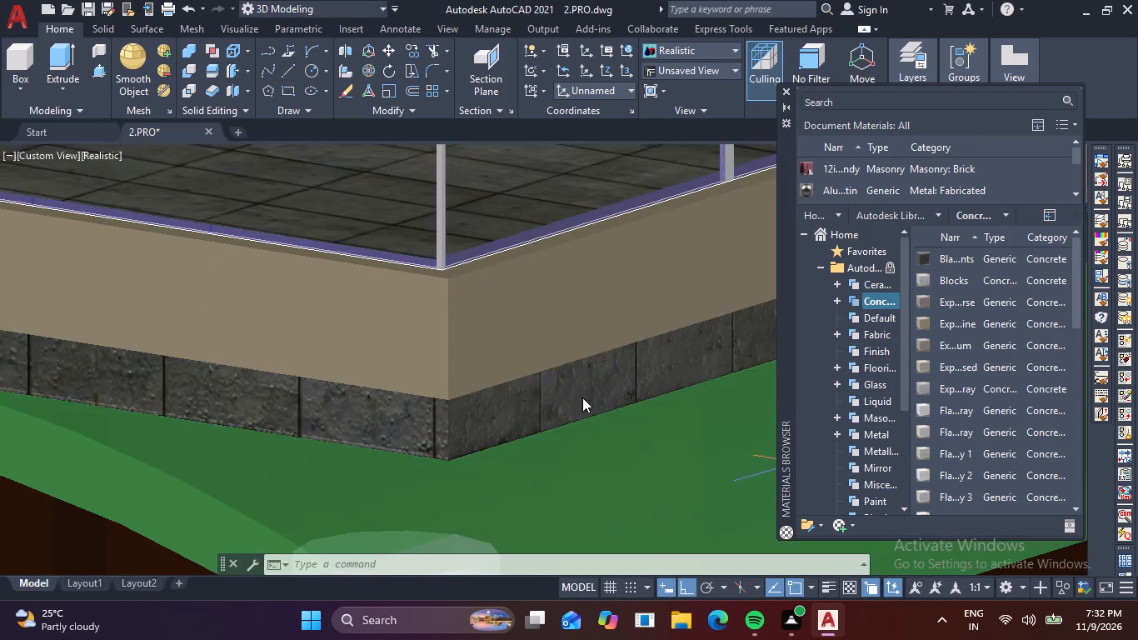
scroll(522, 420, down, 6)
scroll(386, 483, down, 1)
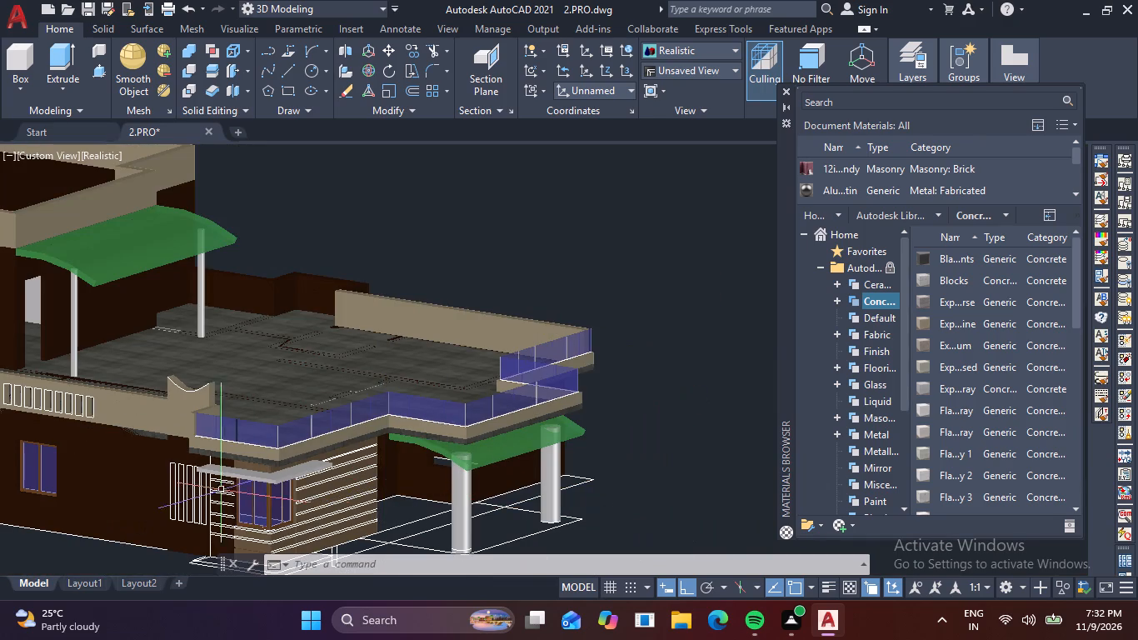
key(Escape)
Review the terrace slab's finish against the whole house and close the Materials Browser.
middle_drag(437, 437, 580, 419)
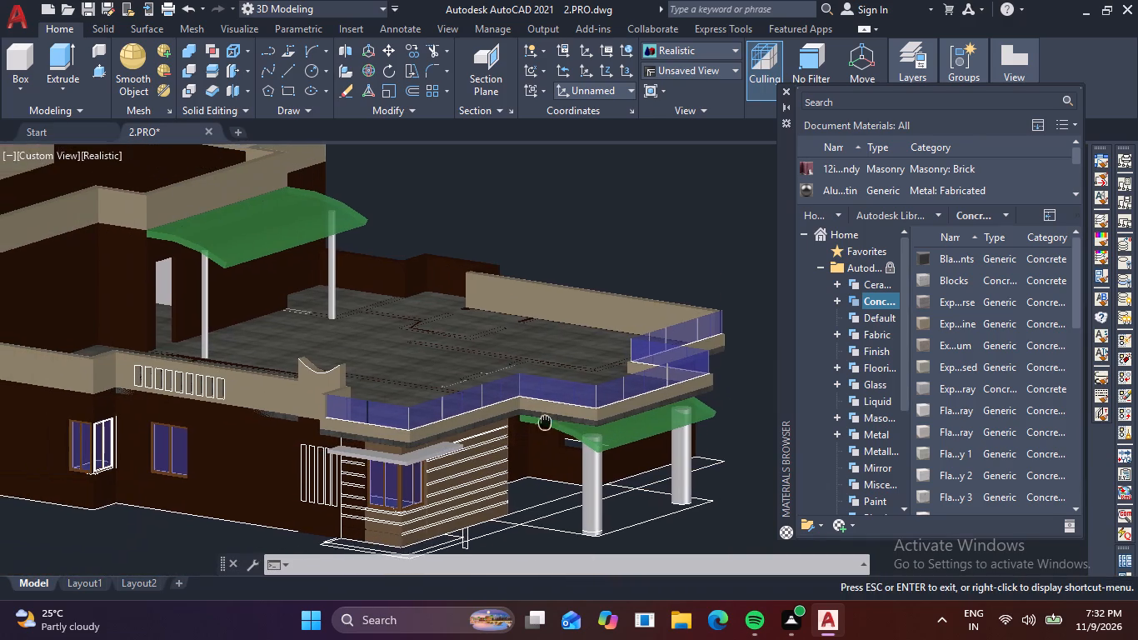
middle_drag(580, 419, 636, 419)
scroll(477, 422, down, 1)
scroll(586, 394, up, 1)
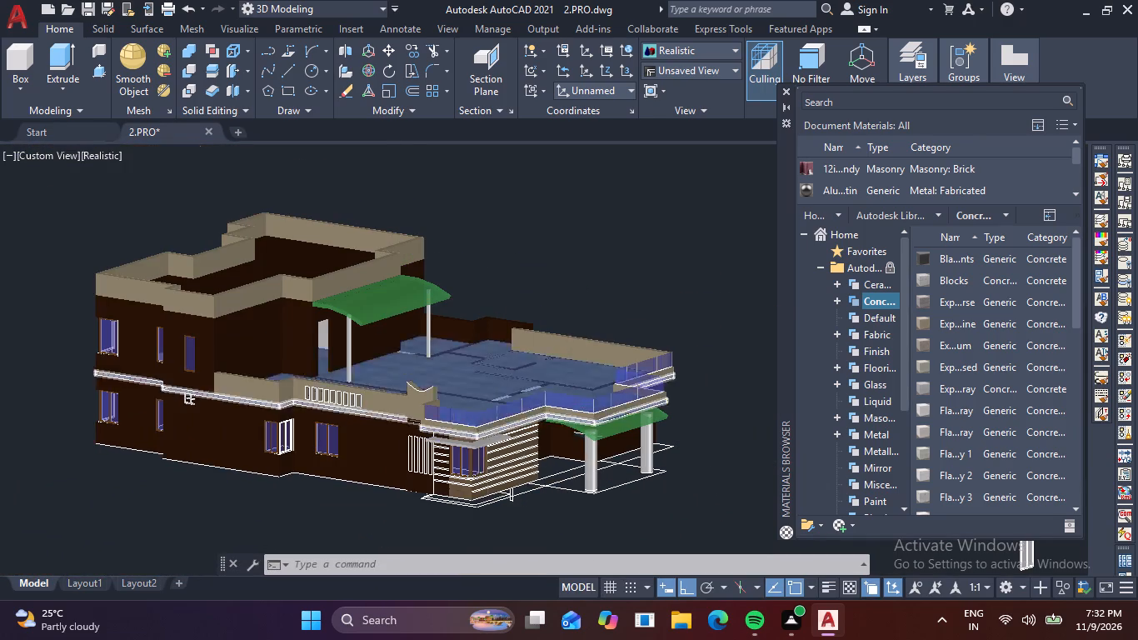
middle_drag(233, 472, 402, 466)
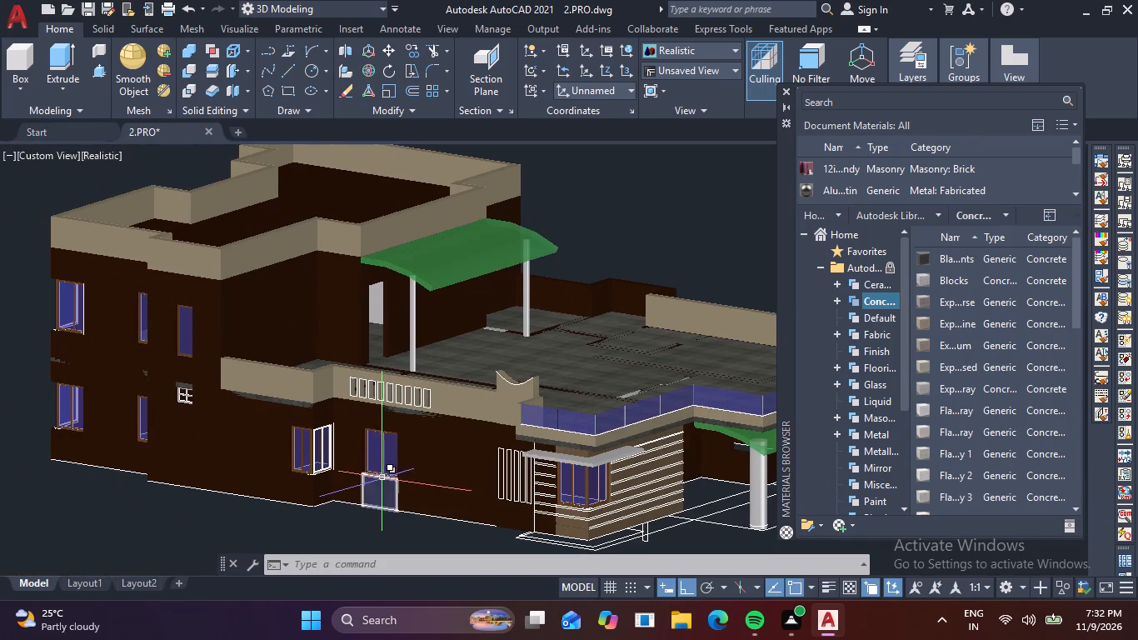
middle_drag(421, 482, 194, 501)
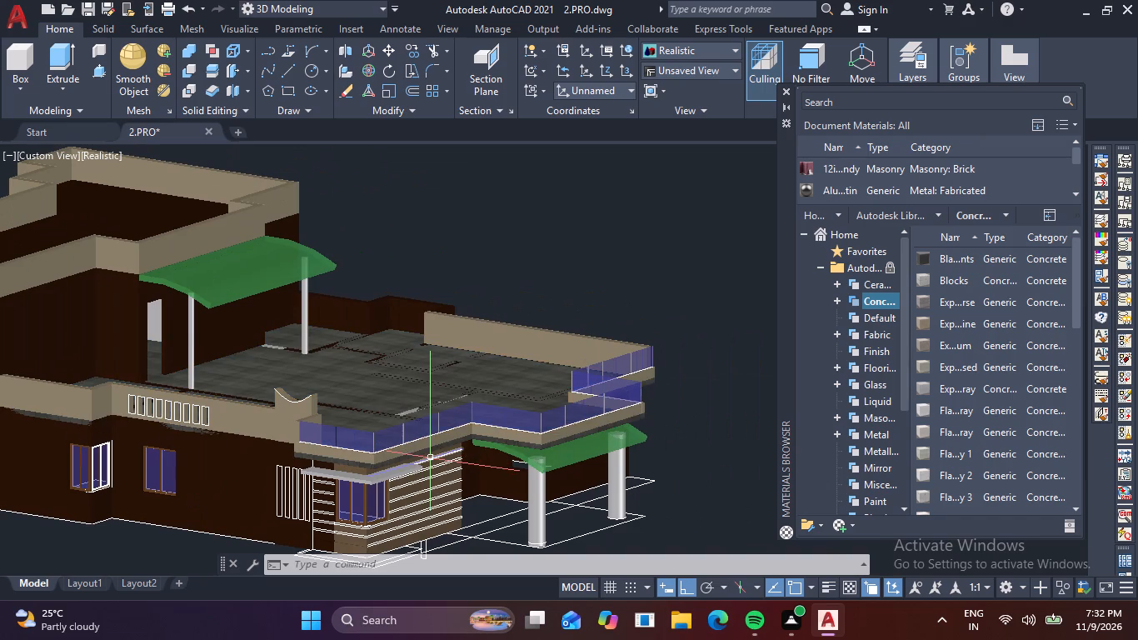
scroll(512, 422, down, 1)
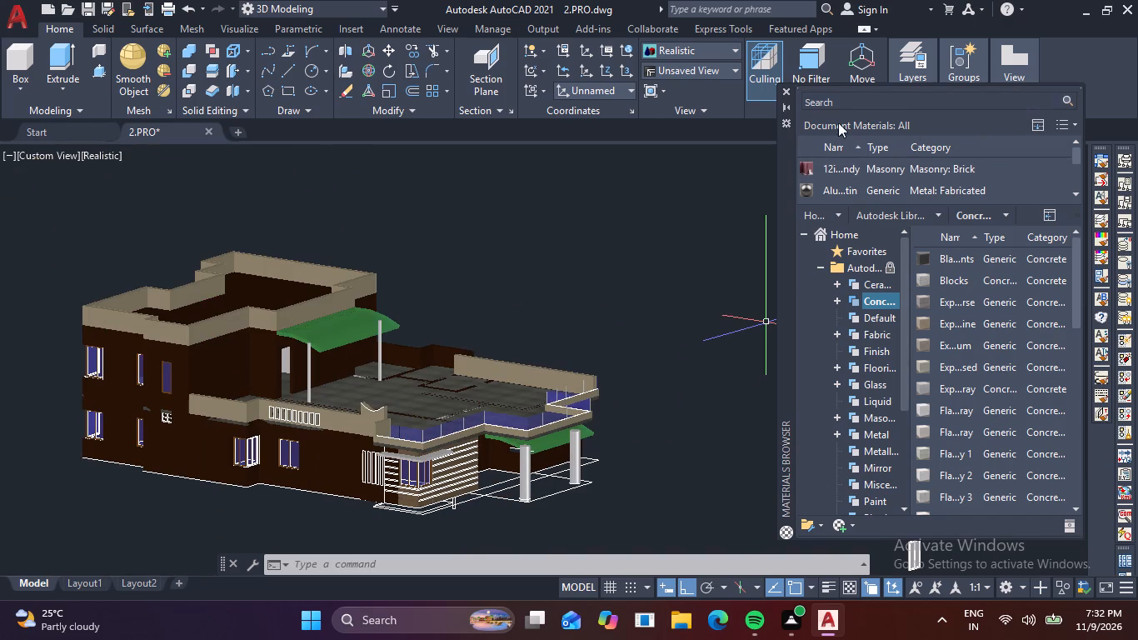
click(784, 91)
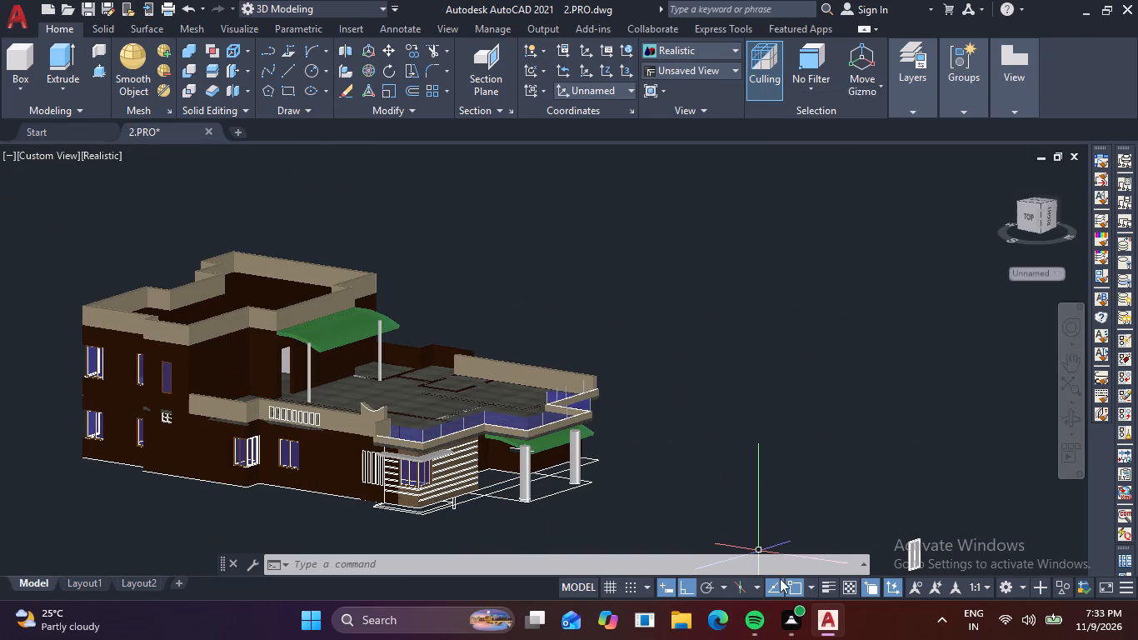
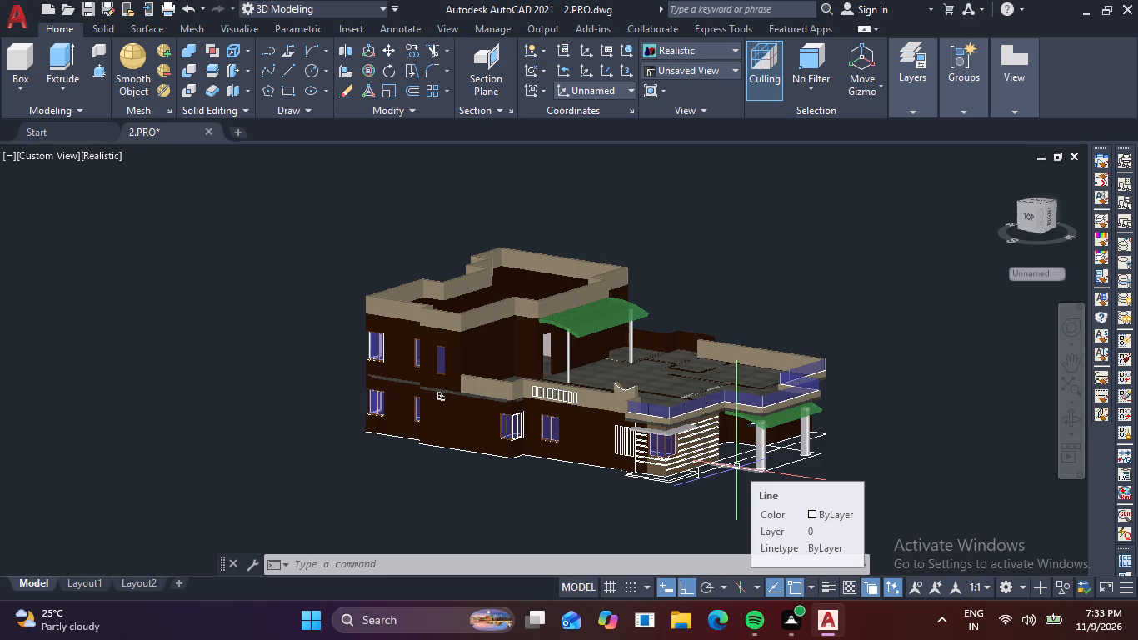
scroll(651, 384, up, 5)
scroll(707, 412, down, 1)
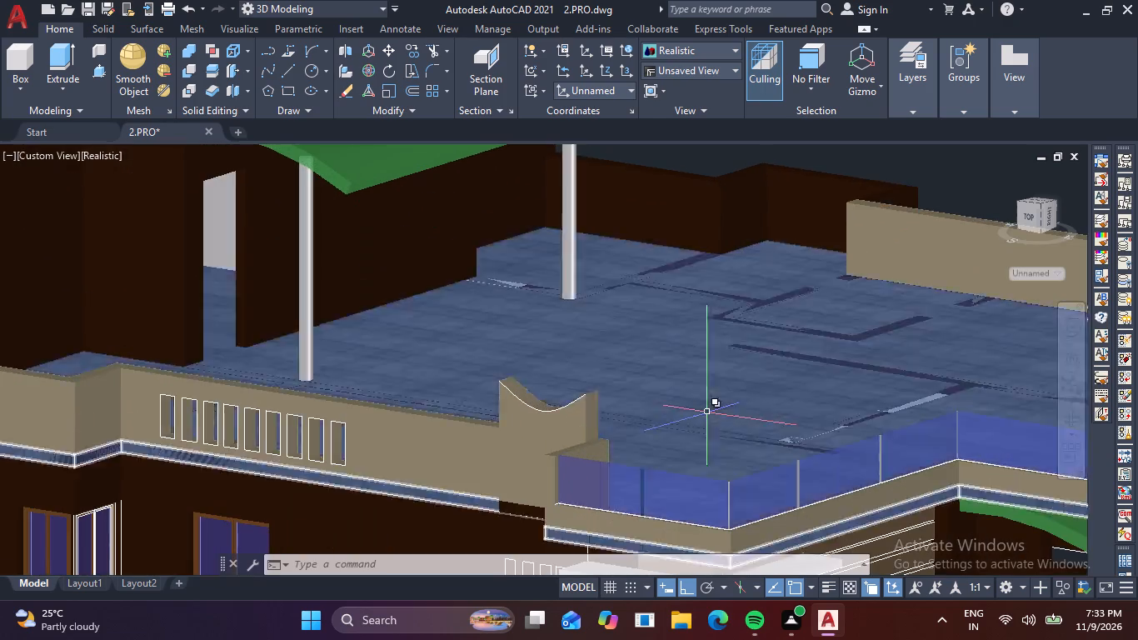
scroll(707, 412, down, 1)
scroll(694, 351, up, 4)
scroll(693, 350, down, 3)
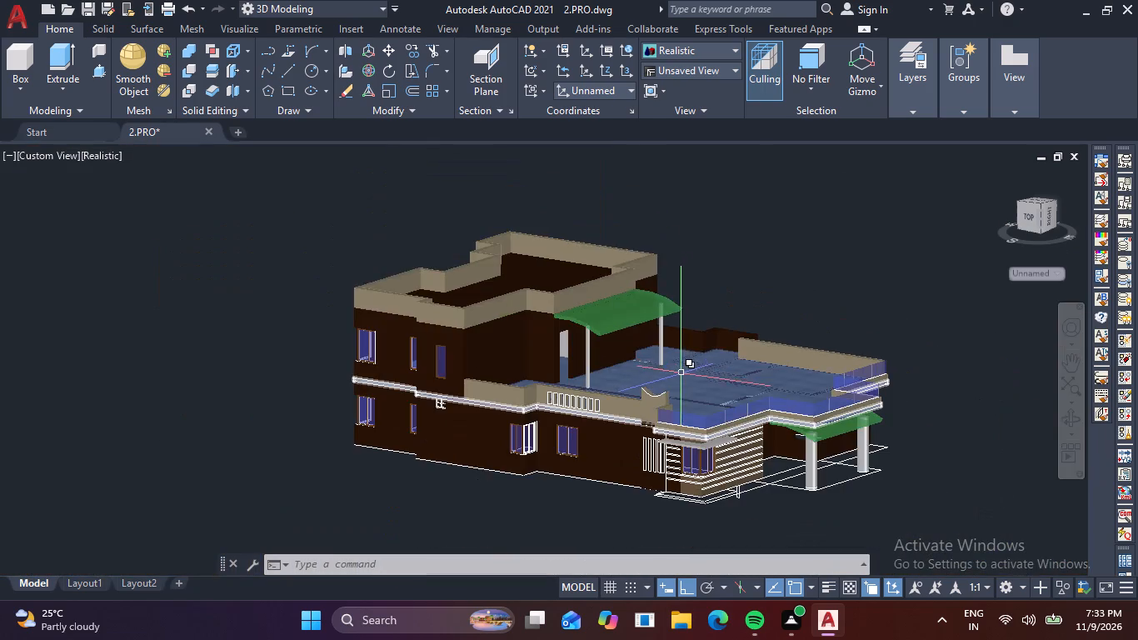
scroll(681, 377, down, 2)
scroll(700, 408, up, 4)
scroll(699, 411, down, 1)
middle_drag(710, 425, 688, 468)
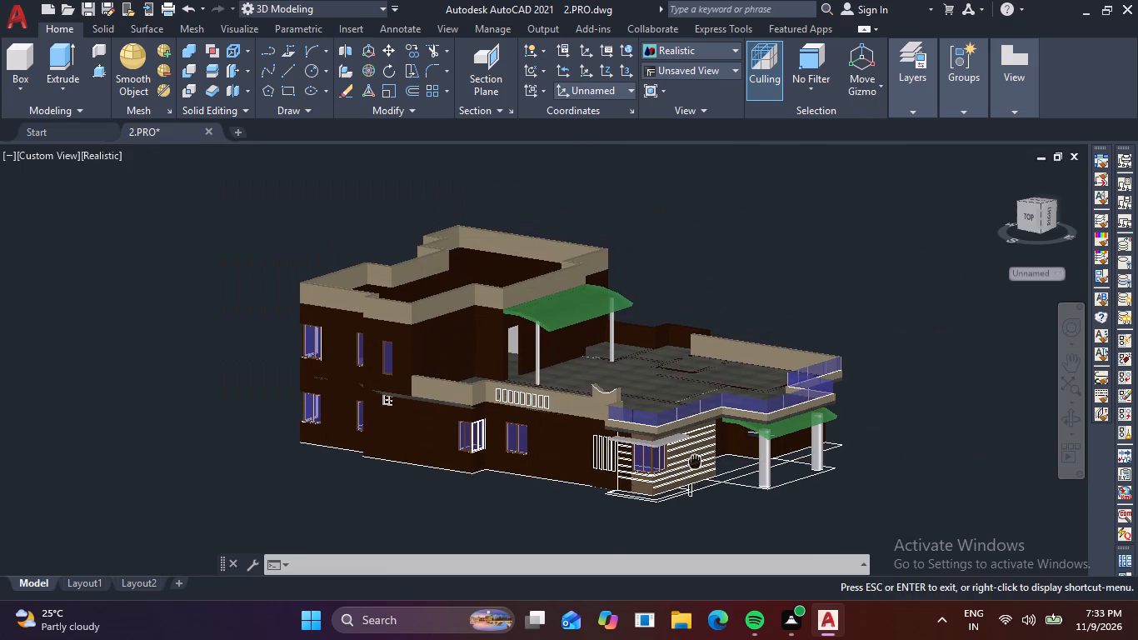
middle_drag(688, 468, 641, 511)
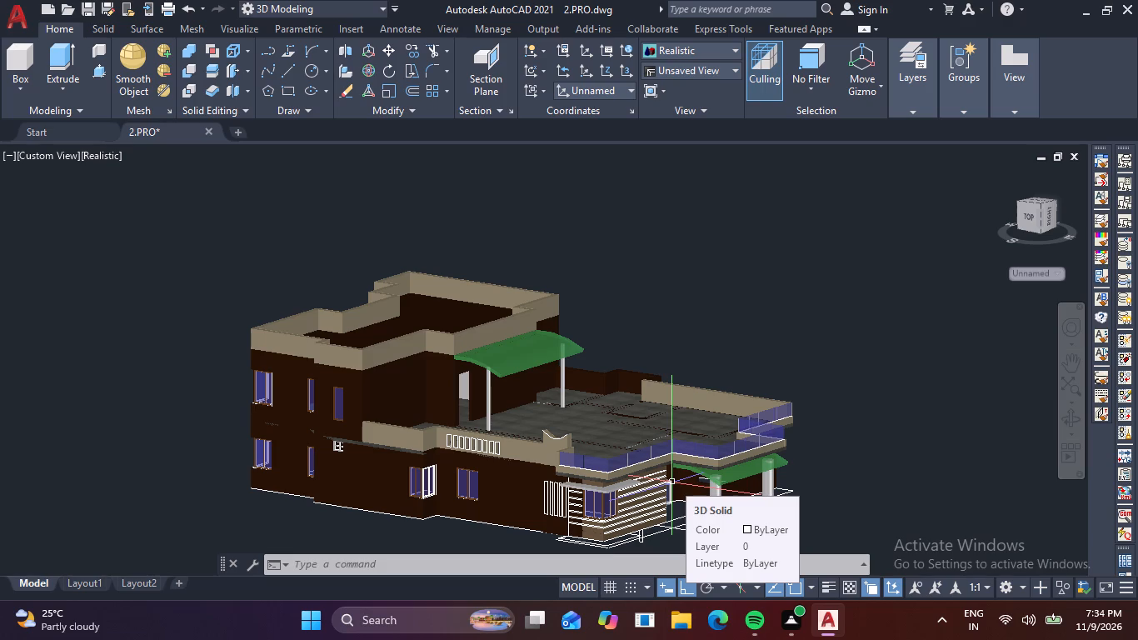
Erase the floor plan linework and the separate outline lying on the east side of the 3D house model.
scroll(681, 444, down, 1)
shift+middle_drag(497, 362, 563, 466)
scroll(628, 403, down, 2)
middle_drag(693, 389, 480, 347)
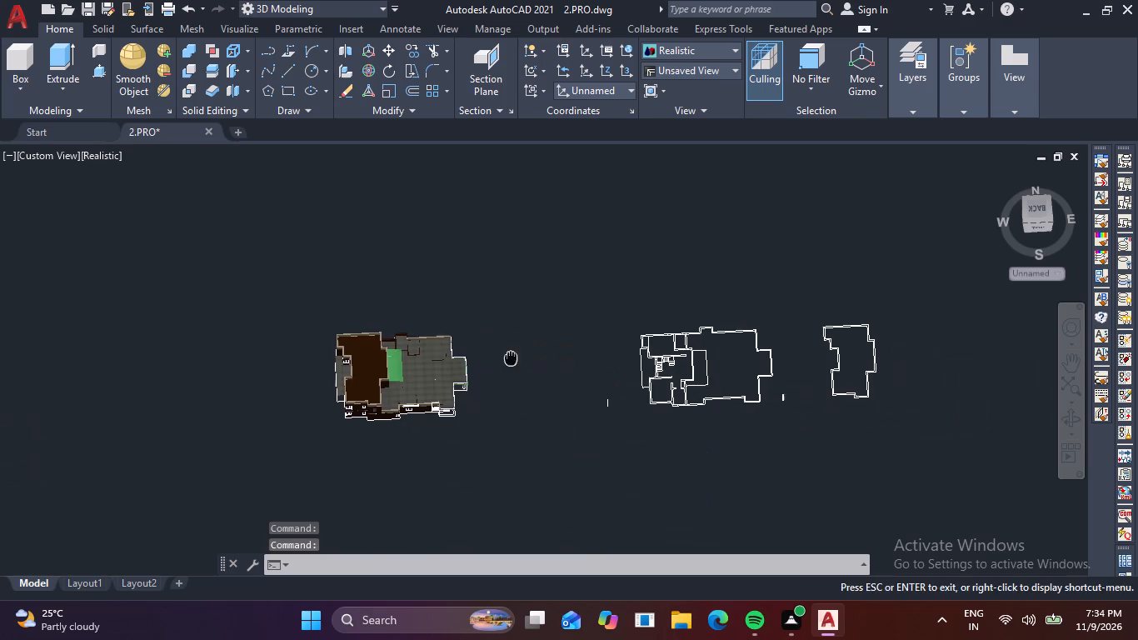
middle_drag(480, 347, 477, 347)
drag(531, 282, 540, 287)
click(923, 458)
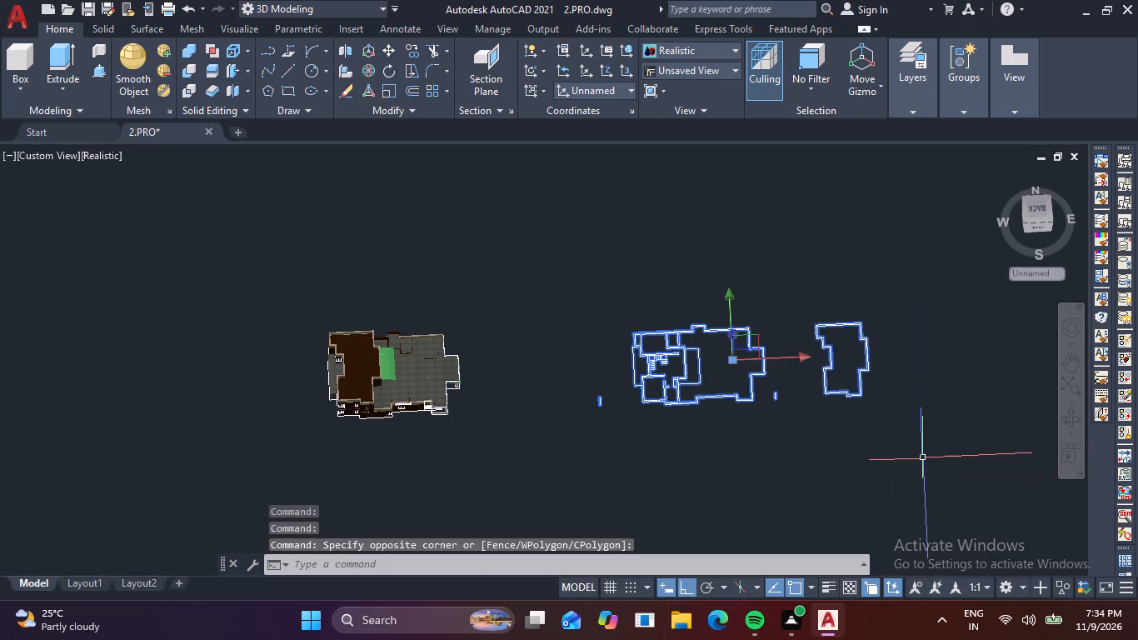
key(Delete)
Erase the remaining floor plan and building outline lying on the west side of the 3D house model.
scroll(352, 394, down, 1)
middle_drag(354, 396, 729, 365)
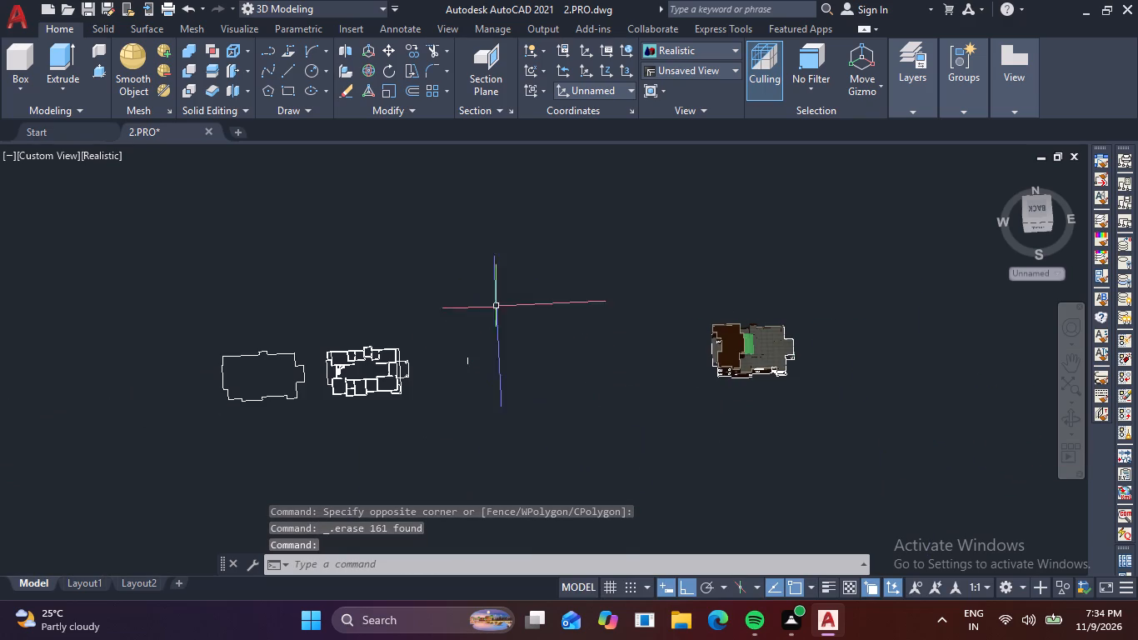
drag(536, 291, 503, 297)
click(10, 445)
key(Delete)
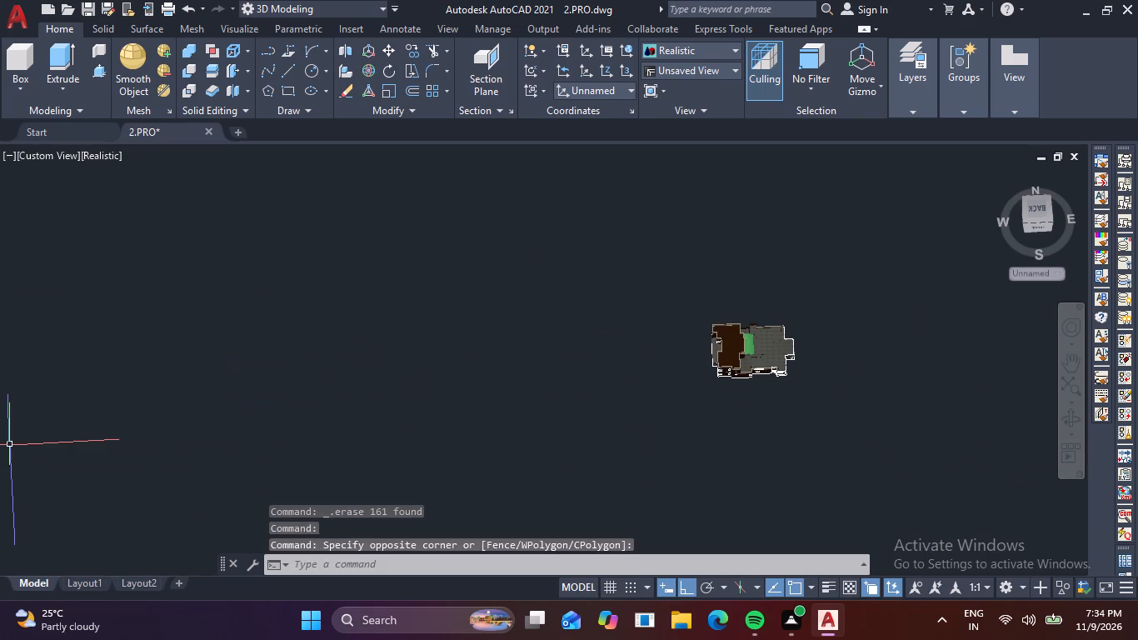
Erase the small stray upright object standing in front of the striped corner wall of the house.
shift+middle_drag(689, 487, 608, 347)
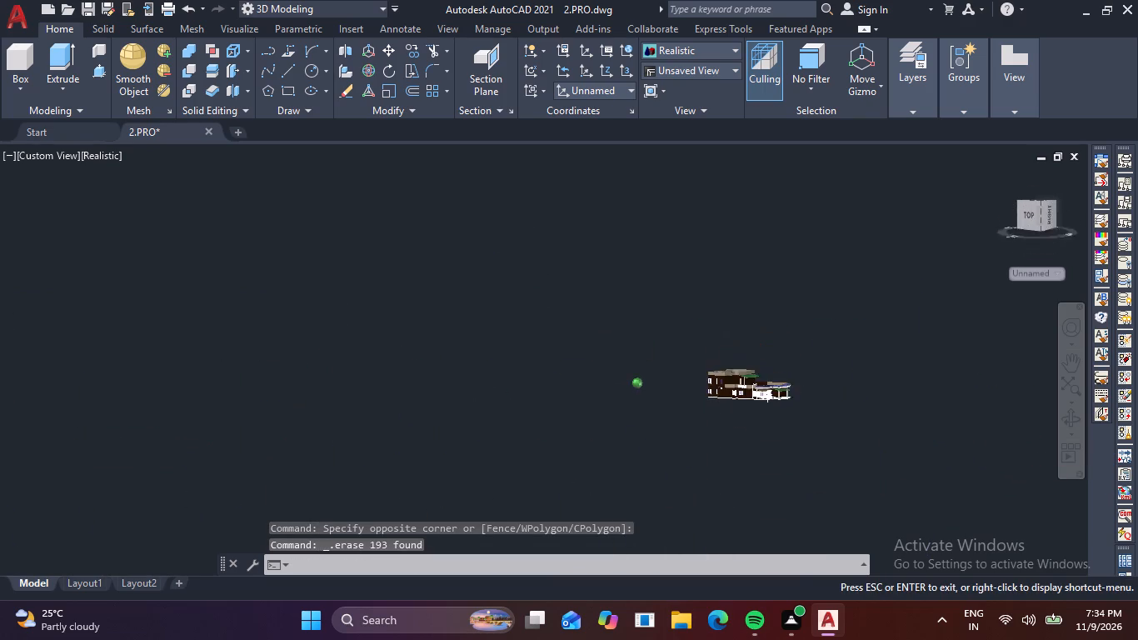
shift+middle_drag(608, 347, 609, 345)
scroll(826, 402, up, 4)
middle_drag(697, 369, 706, 407)
shift+scroll(702, 385, up, 1)
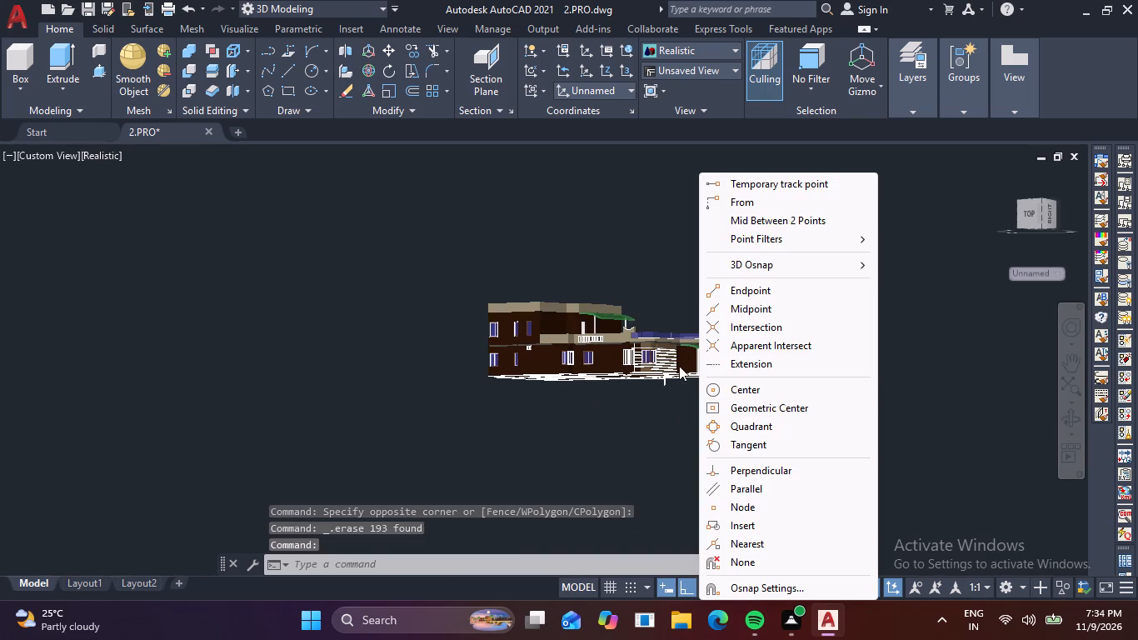
key(Escape)
shift+middle_drag(713, 397, 725, 426)
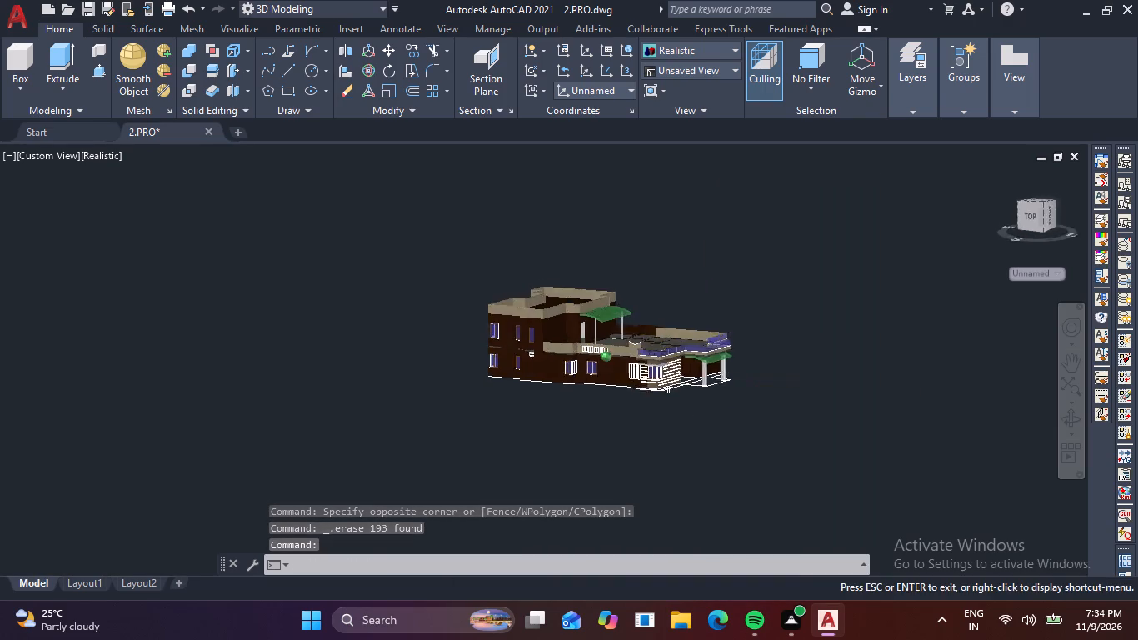
shift+middle_drag(725, 426, 734, 450)
scroll(686, 370, up, 4)
scroll(778, 379, down, 1)
middle_drag(758, 406, 783, 443)
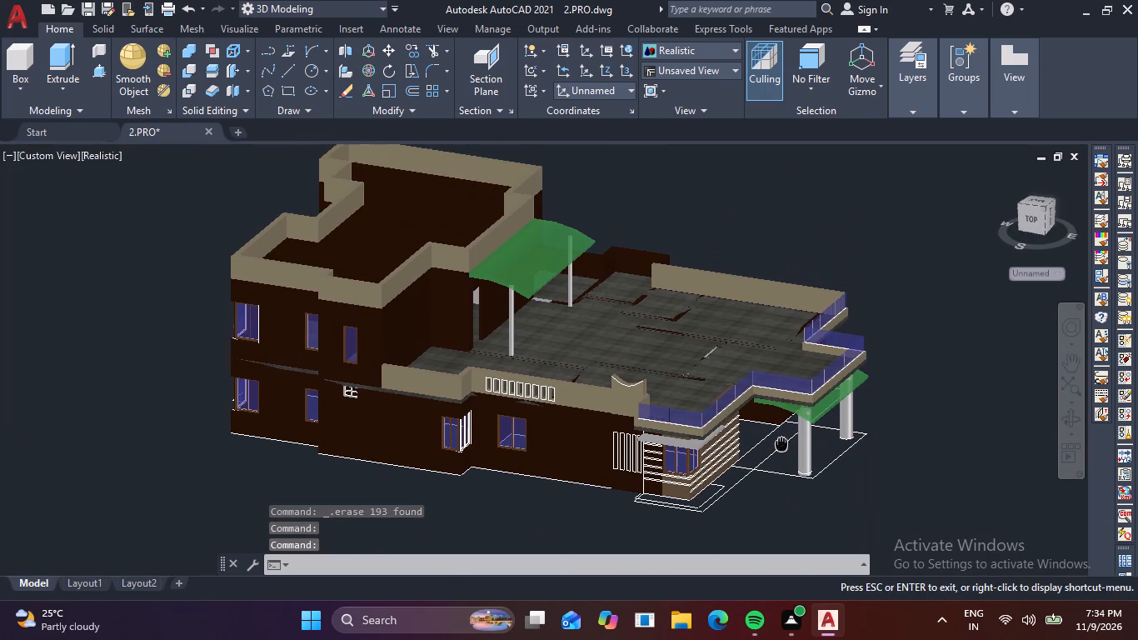
middle_drag(783, 443, 784, 447)
shift+middle_drag(753, 462, 736, 427)
scroll(707, 472, up, 2)
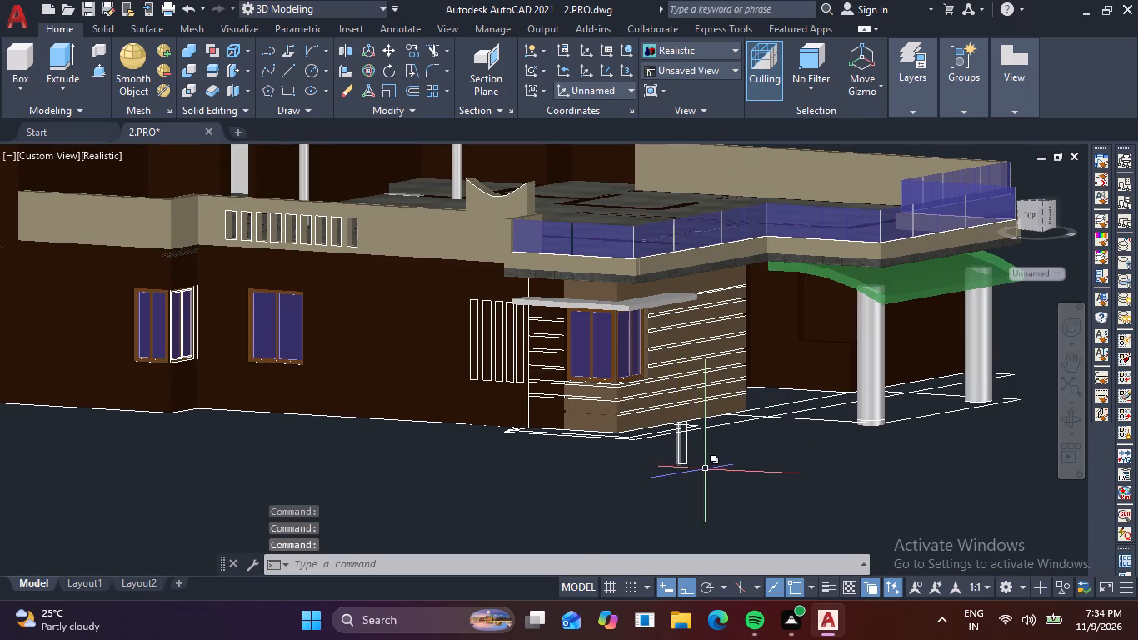
click(707, 470)
click(659, 458)
key(Delete)
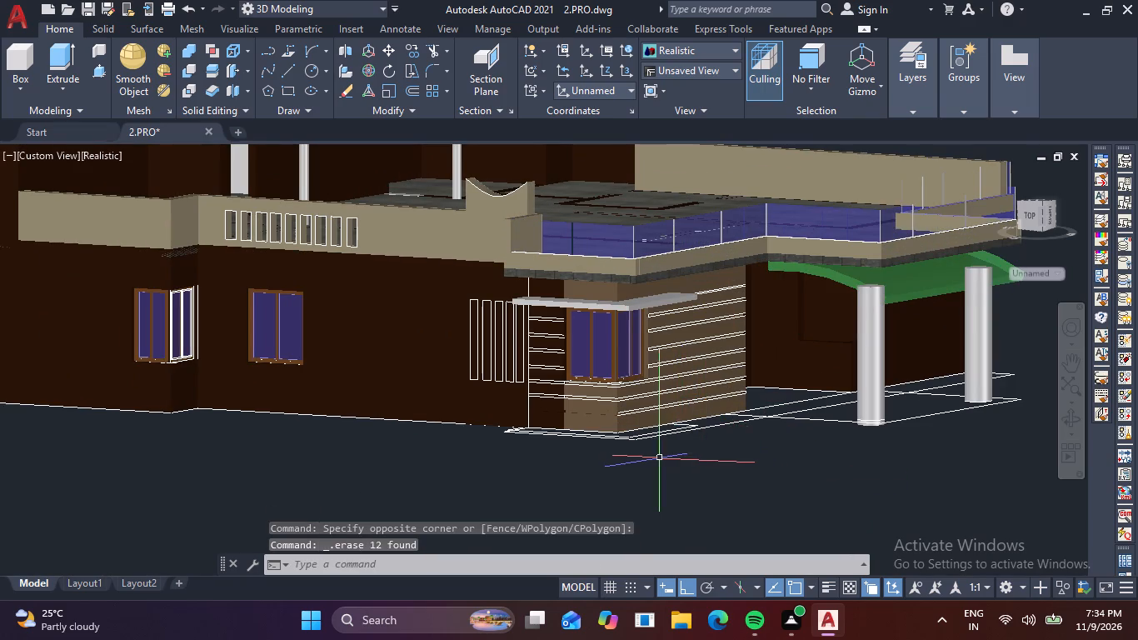
Erase the leftover construction lines on the ground around the base of the striped corner wall.
click(680, 430)
key(Delete)
click(680, 430)
key(Delete)
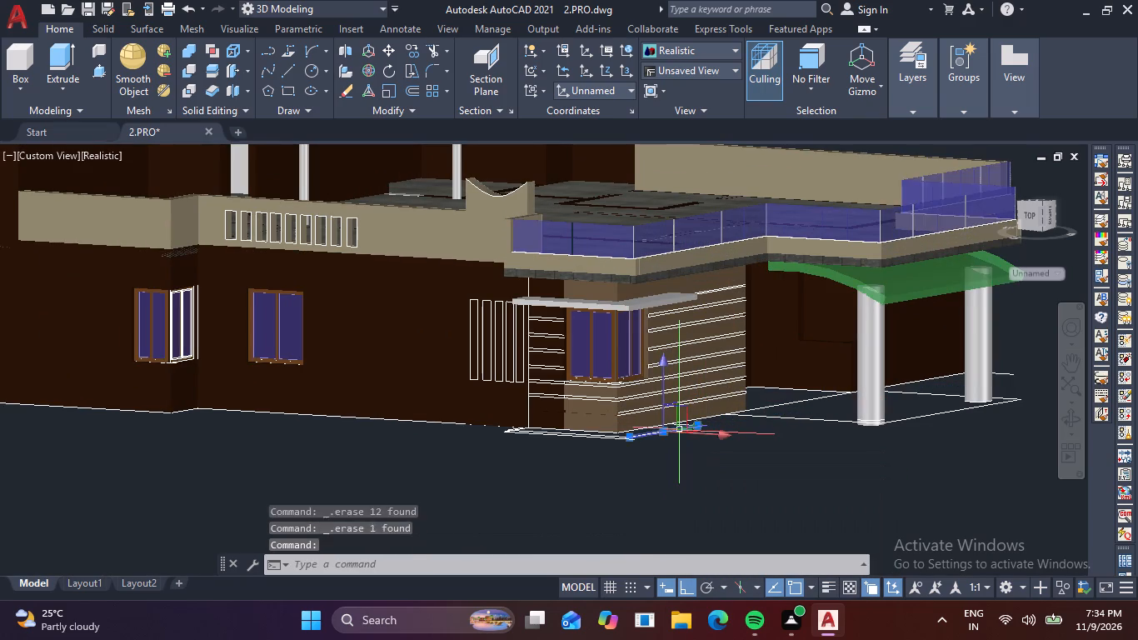
click(622, 437)
key(Delete)
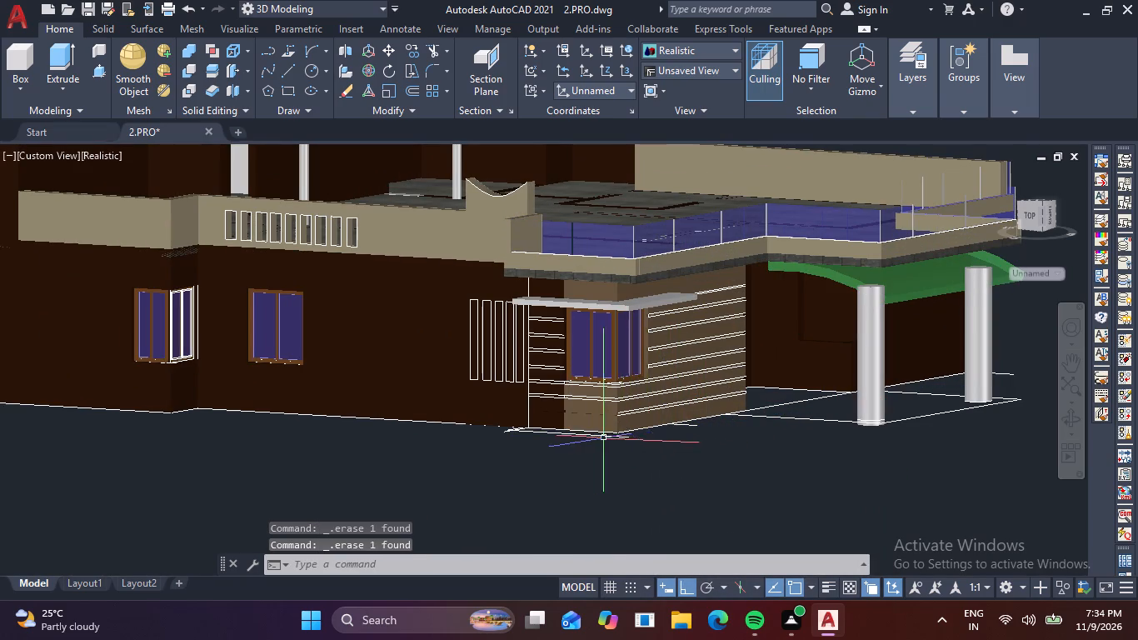
scroll(596, 438, up, 4)
click(614, 434)
key(Delete)
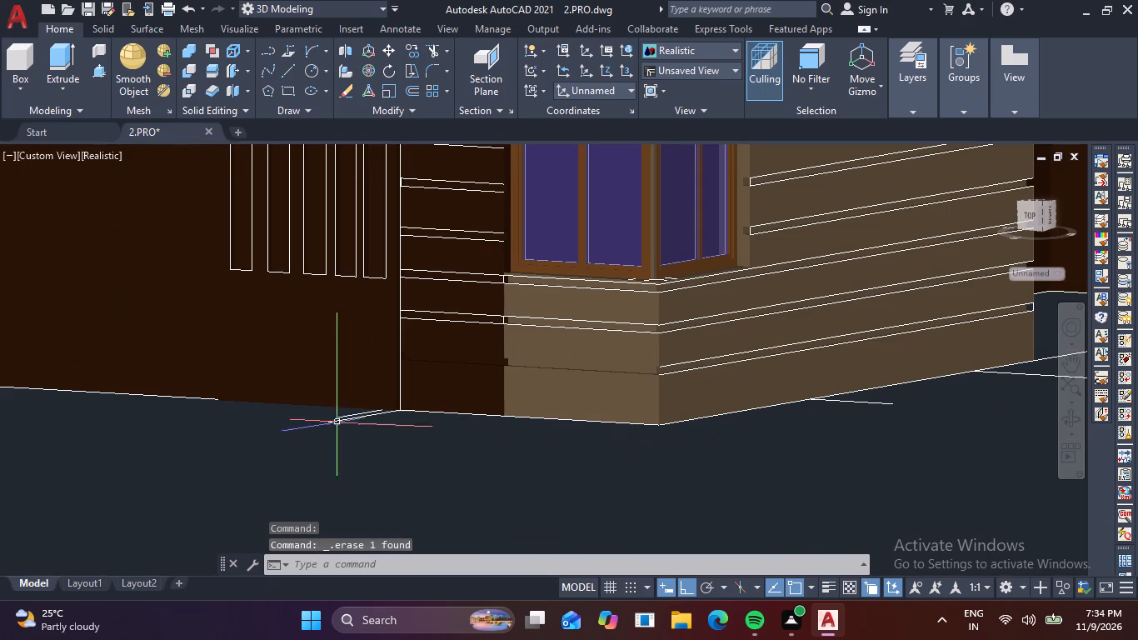
click(357, 416)
key(Delete)
click(357, 416)
key(Delete)
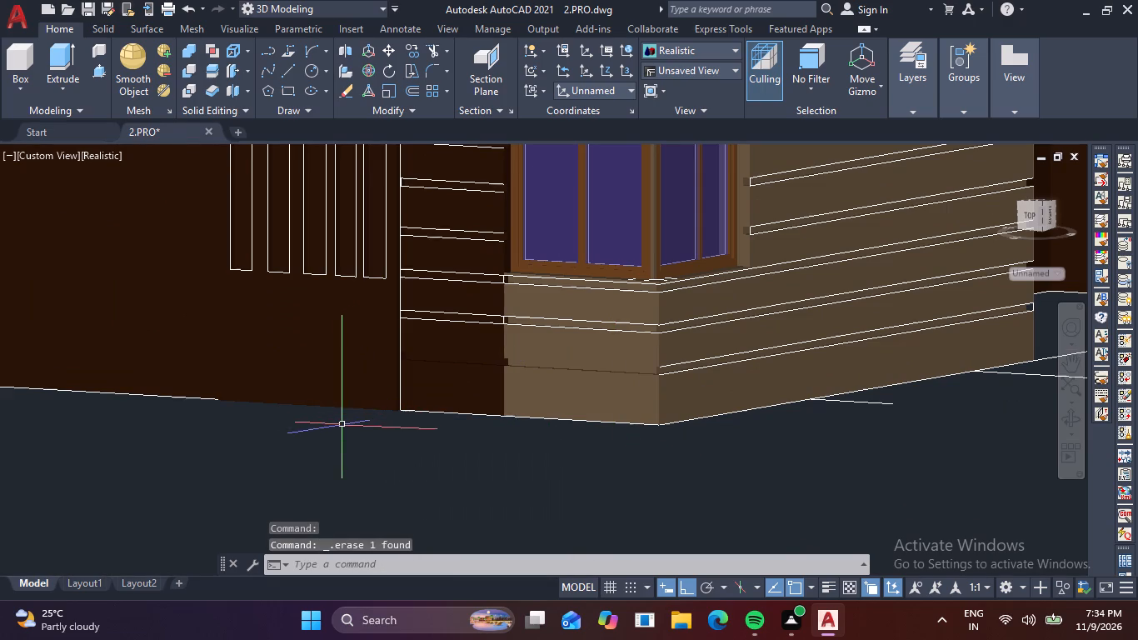
click(851, 402)
key(Delete)
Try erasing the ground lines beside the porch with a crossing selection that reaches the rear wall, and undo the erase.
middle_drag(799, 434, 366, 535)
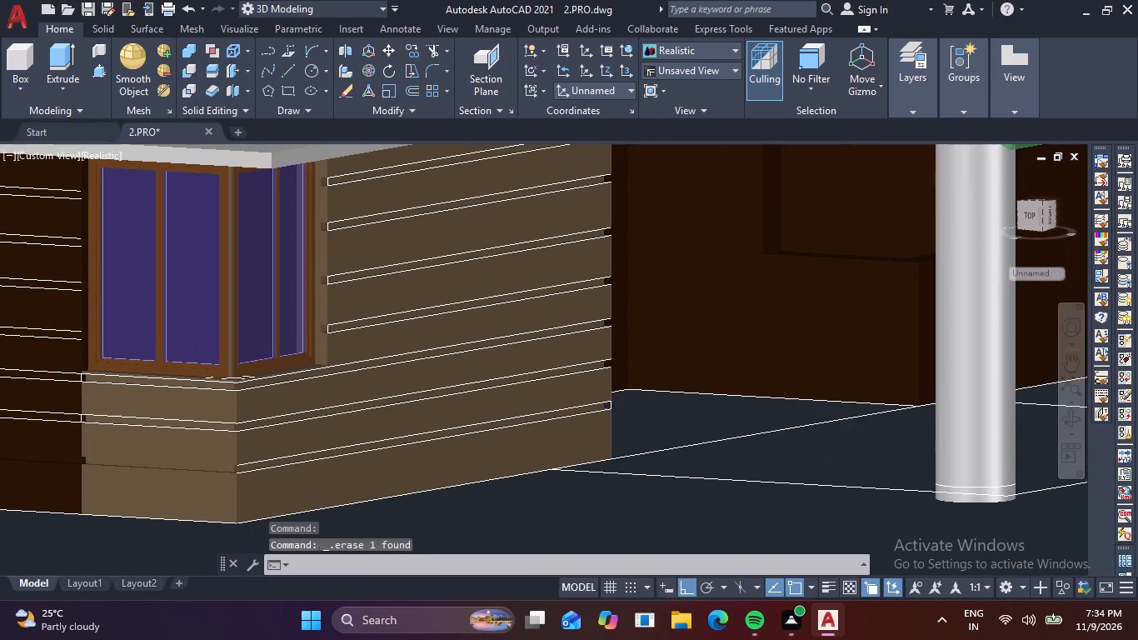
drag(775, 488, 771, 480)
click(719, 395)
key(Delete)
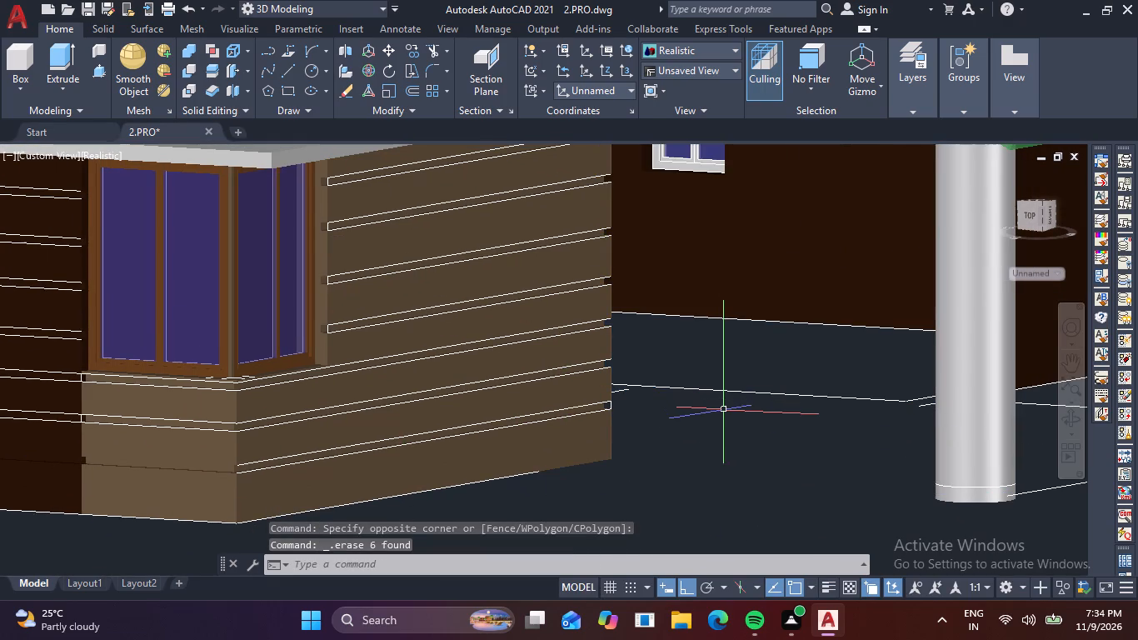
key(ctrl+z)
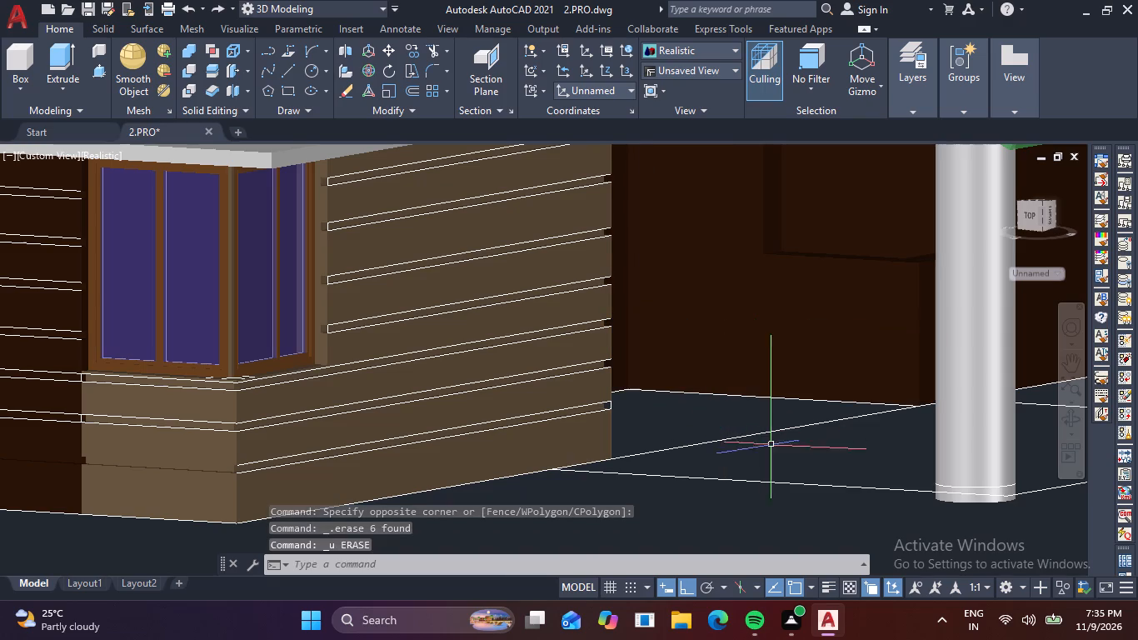
Erase the leftover ground lines under the porch, between the striped wall and the two columns and beside the outer column.
drag(757, 499, 737, 480)
click(687, 420)
key(Delete)
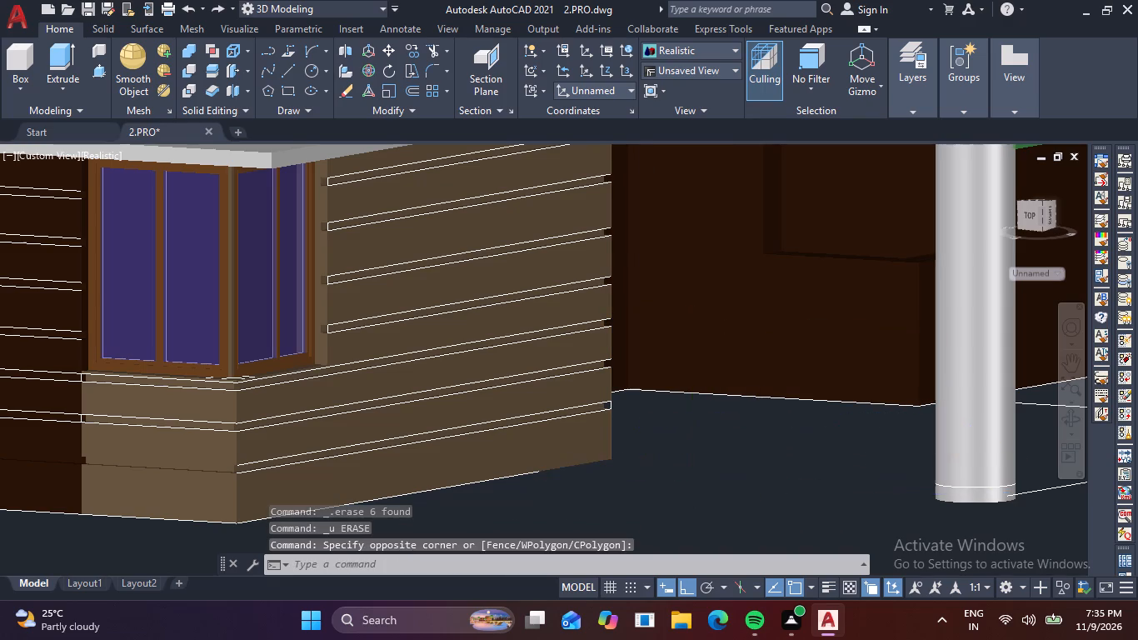
scroll(745, 424, down, 3)
scroll(859, 441, up, 3)
click(854, 436)
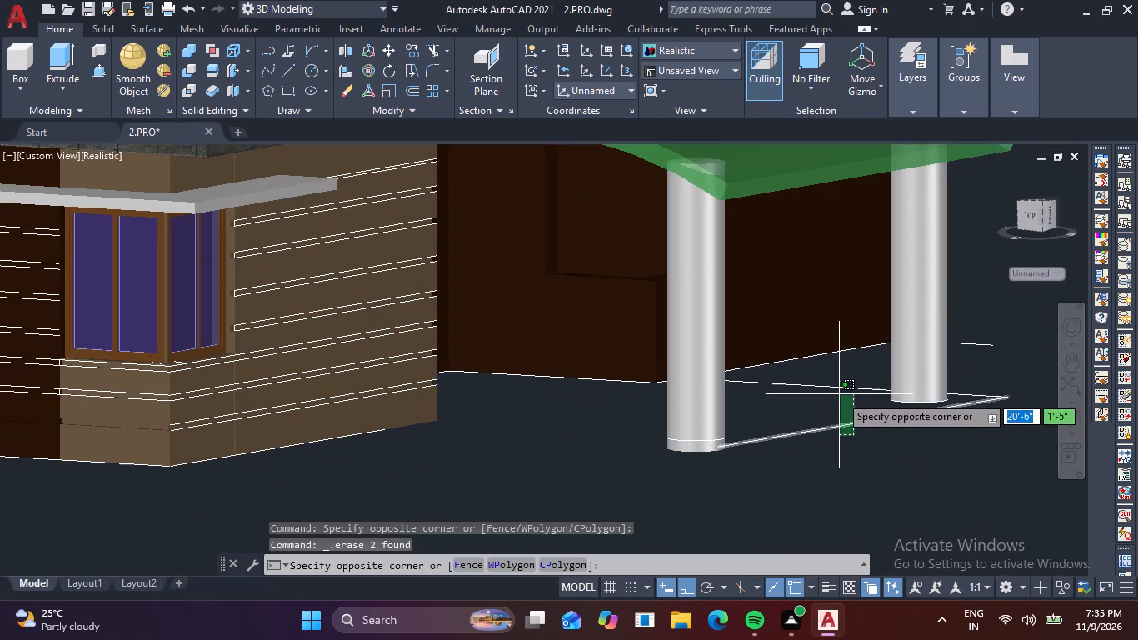
click(831, 382)
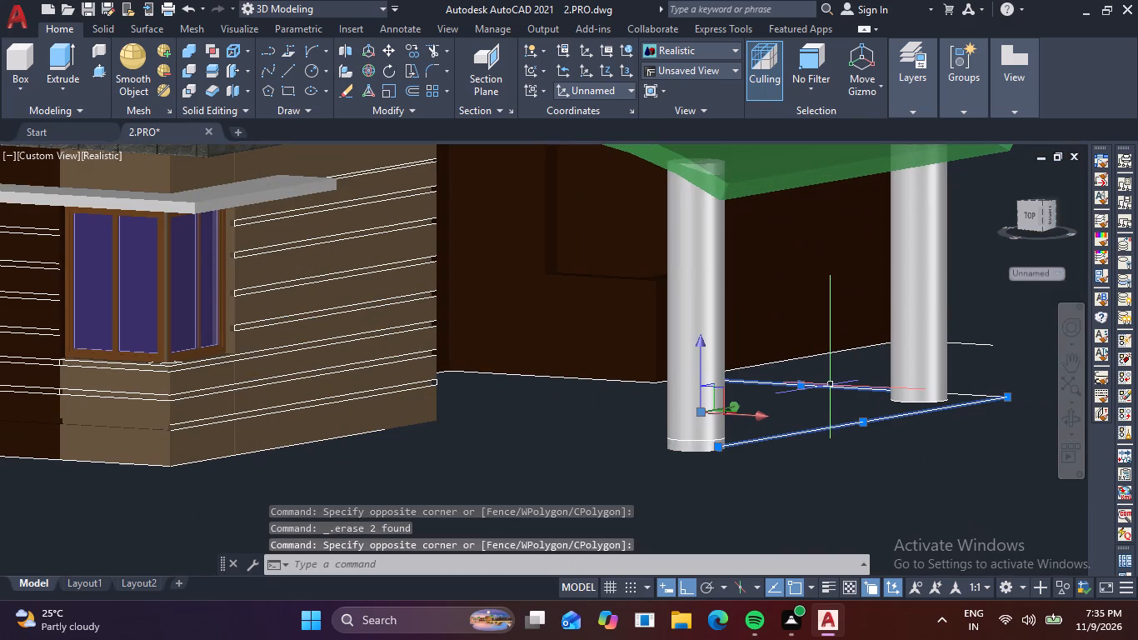
key(Delete)
middle_drag(929, 324, 718, 445)
click(776, 463)
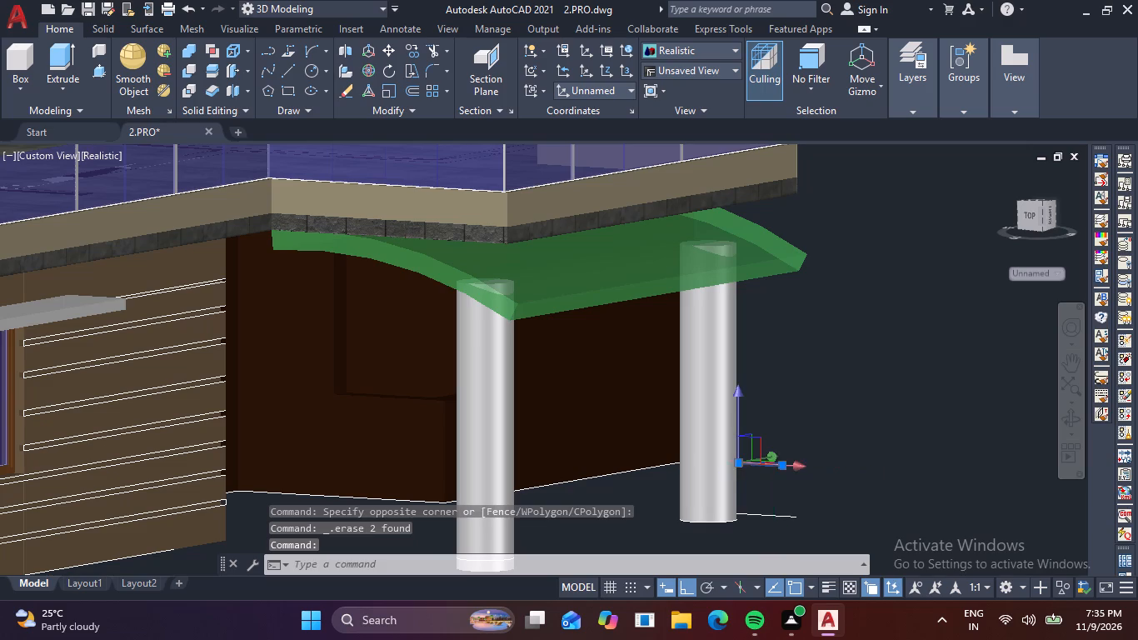
click(784, 513)
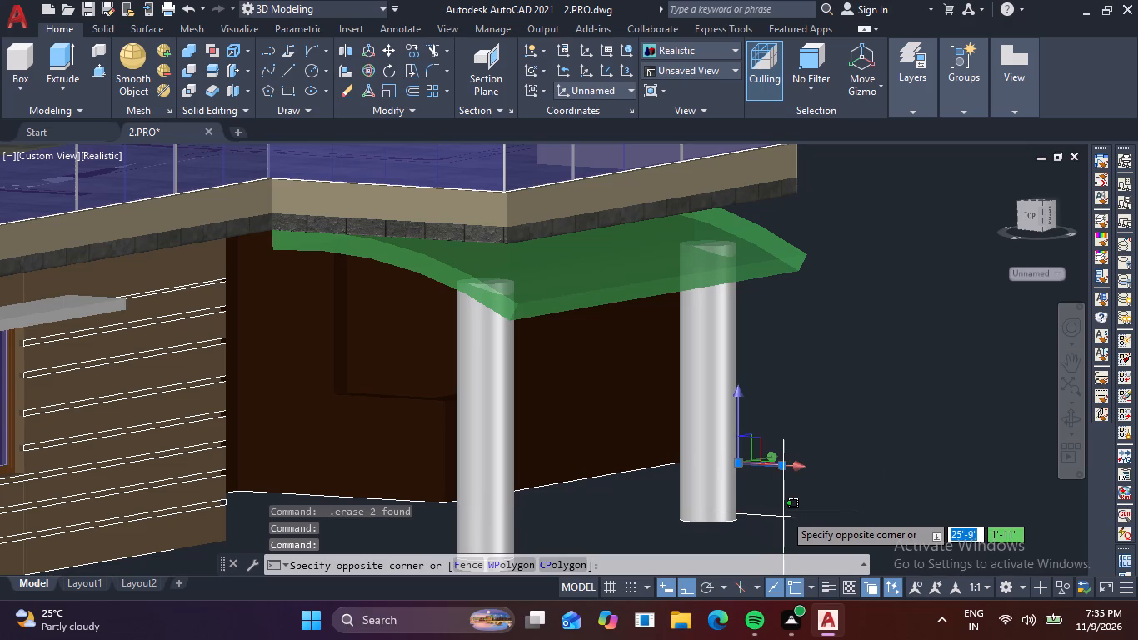
click(778, 522)
key(Delete)
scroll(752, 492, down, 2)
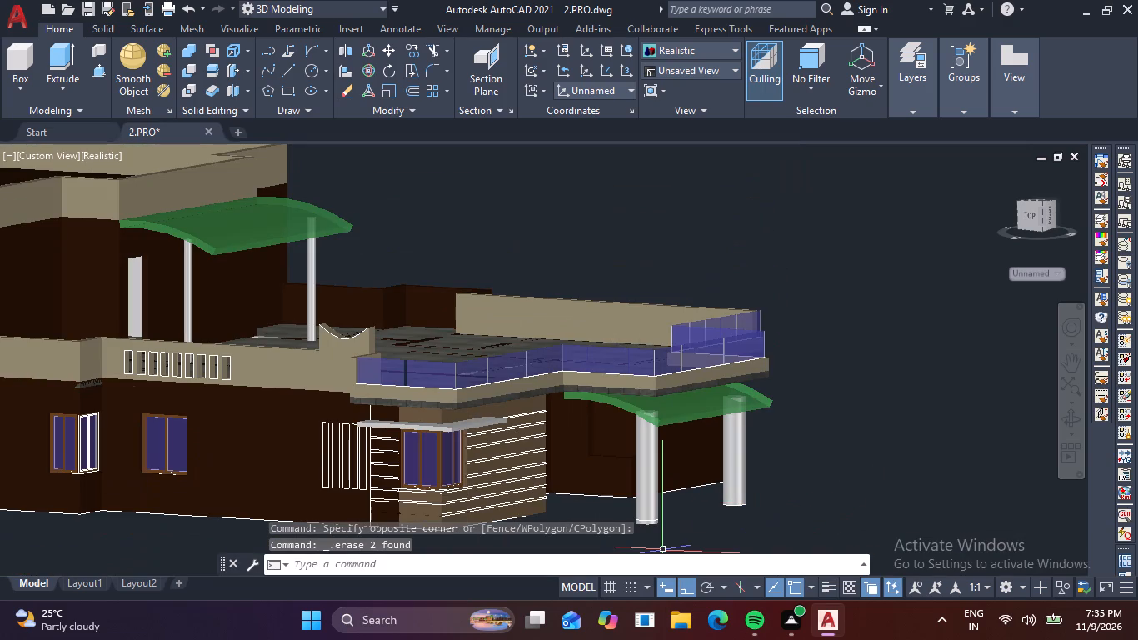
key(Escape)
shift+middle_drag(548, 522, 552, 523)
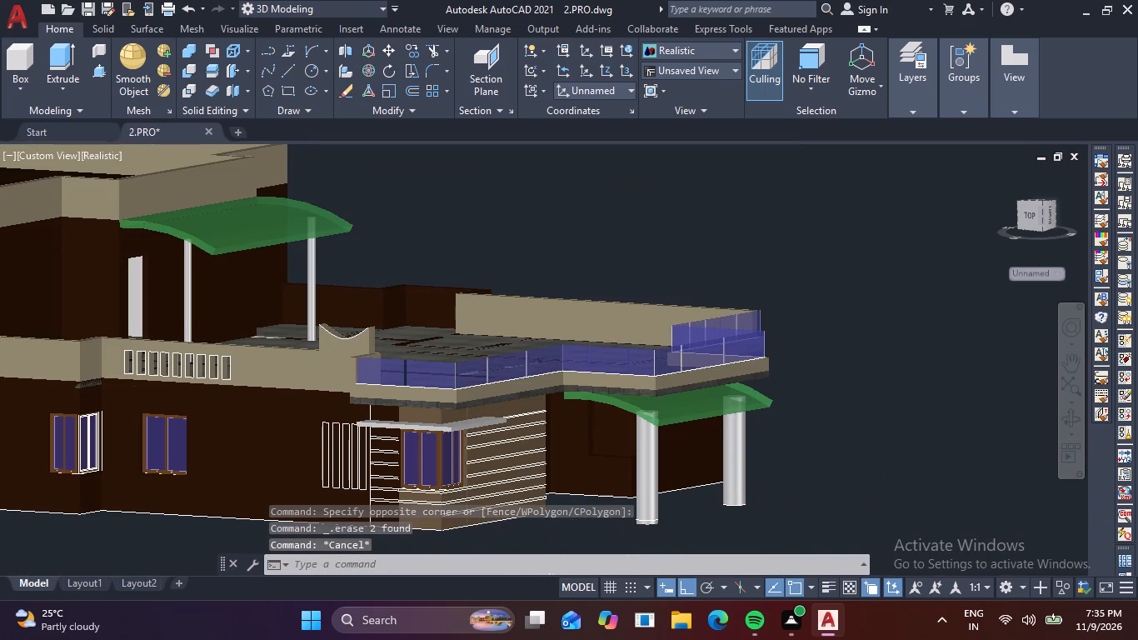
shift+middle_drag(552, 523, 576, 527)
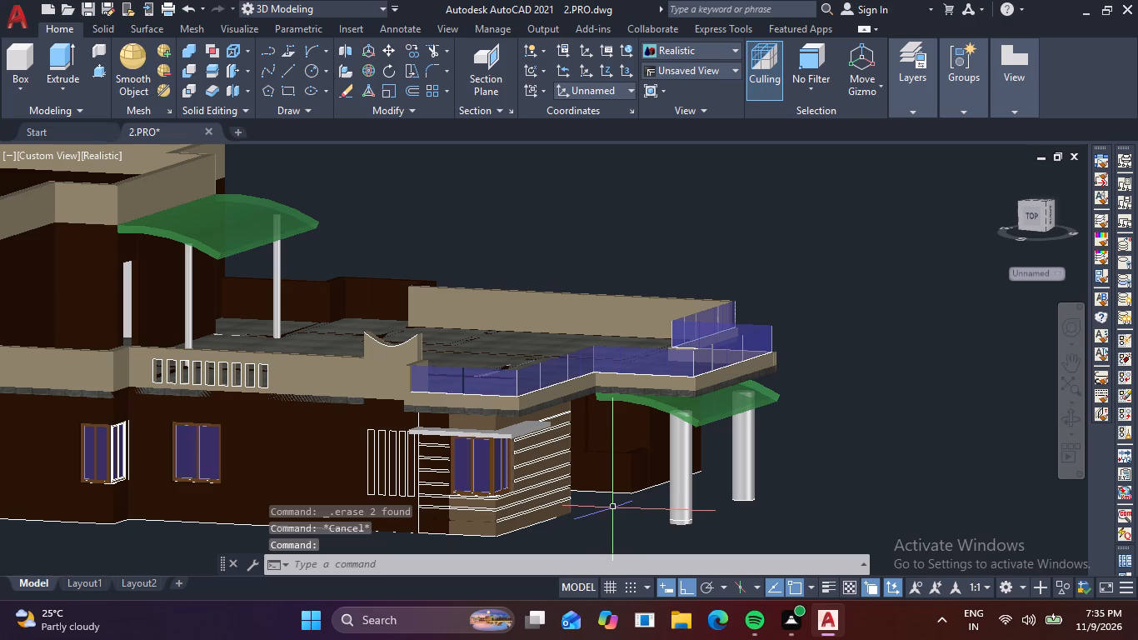
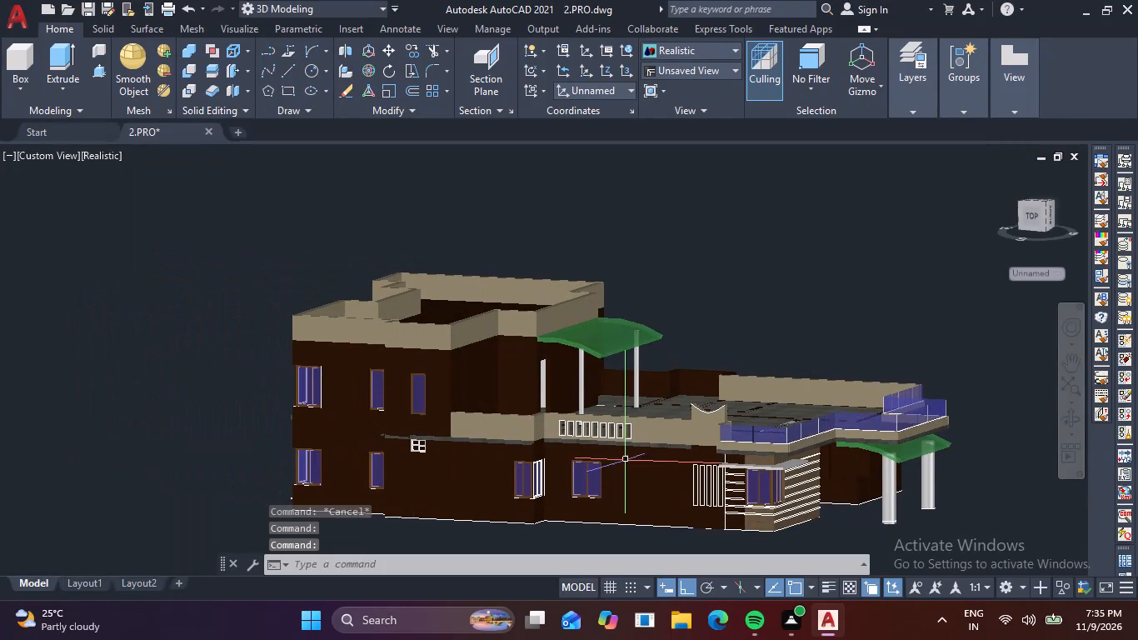
Save the cleaned-up house drawing under its existing name.
middle_drag(618, 465, 619, 385)
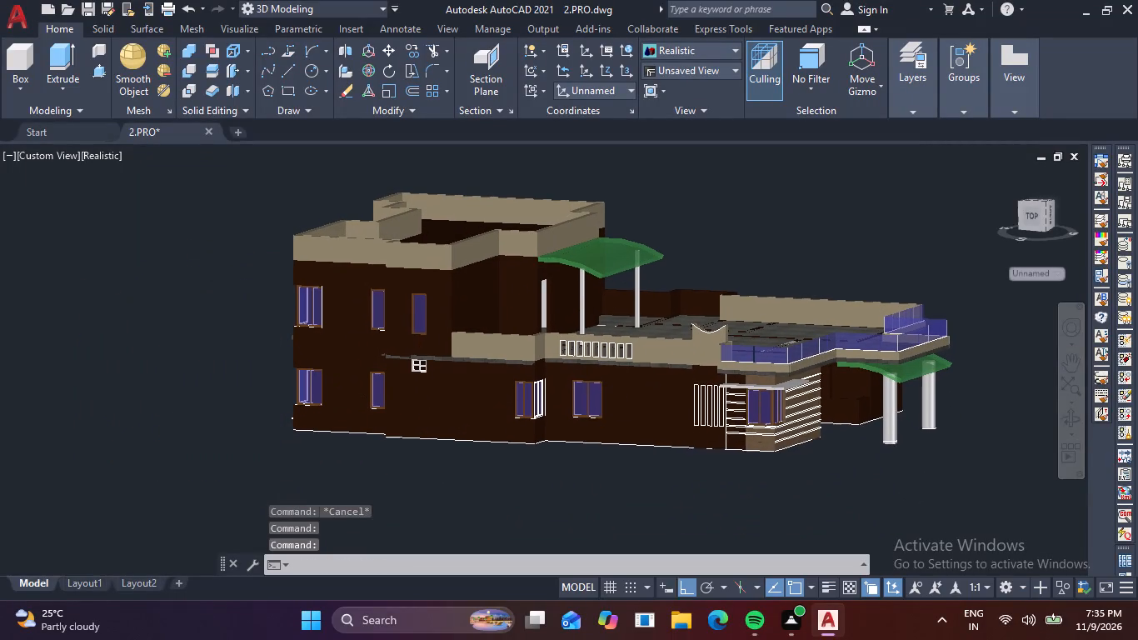
key(ctrl+s)
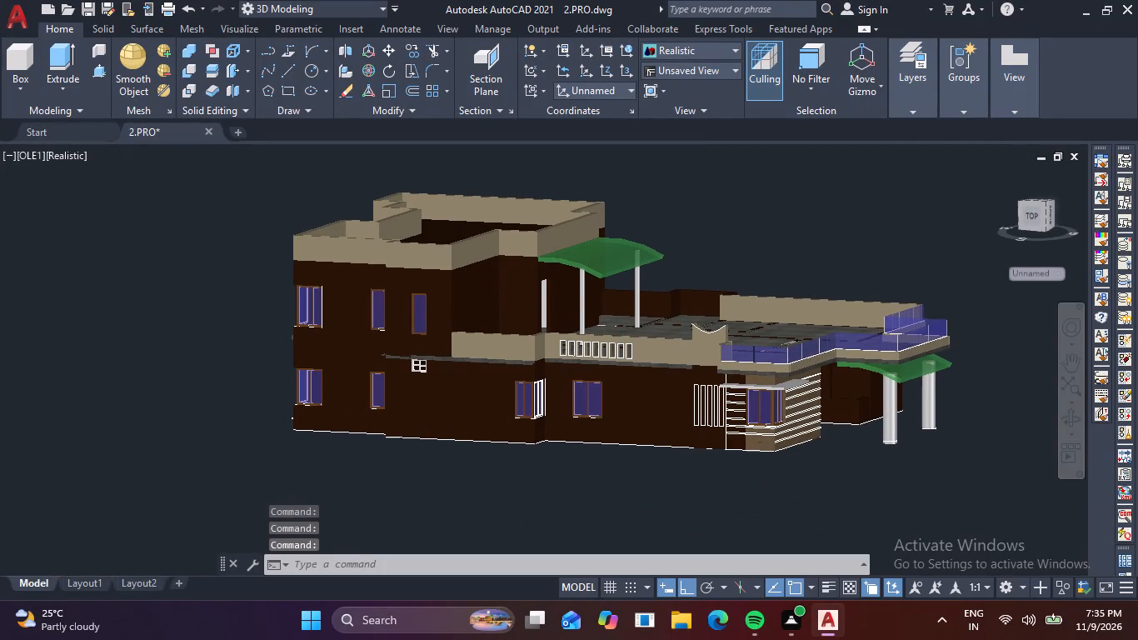
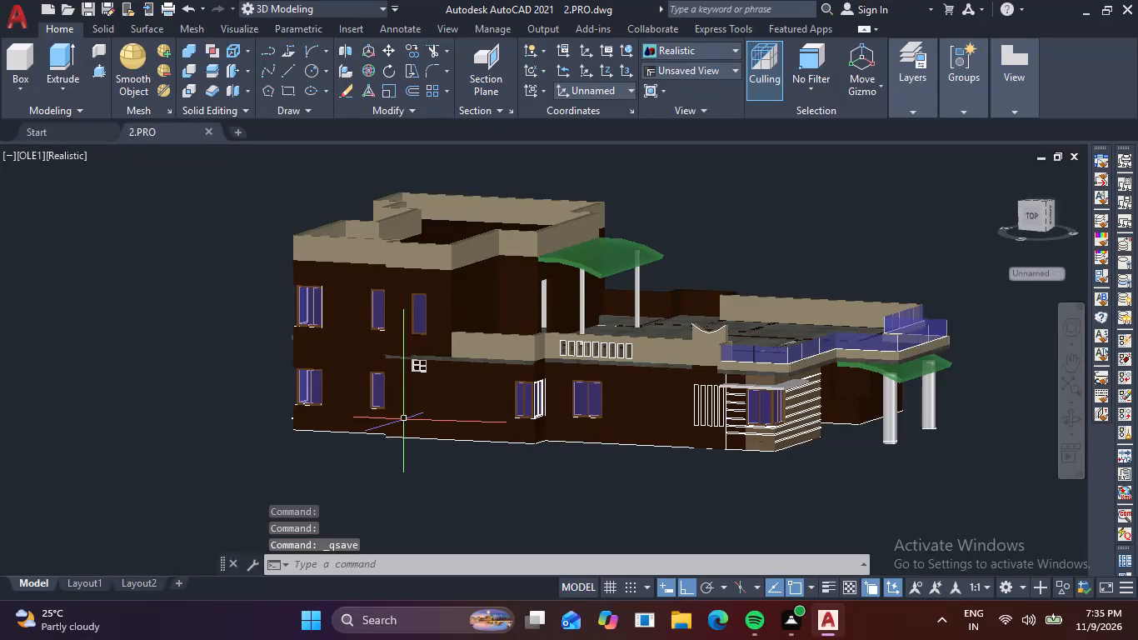
Set up a model plot from the previous plot settings, with the plot window framed around the whole 3D house.
key(ctrl+p)
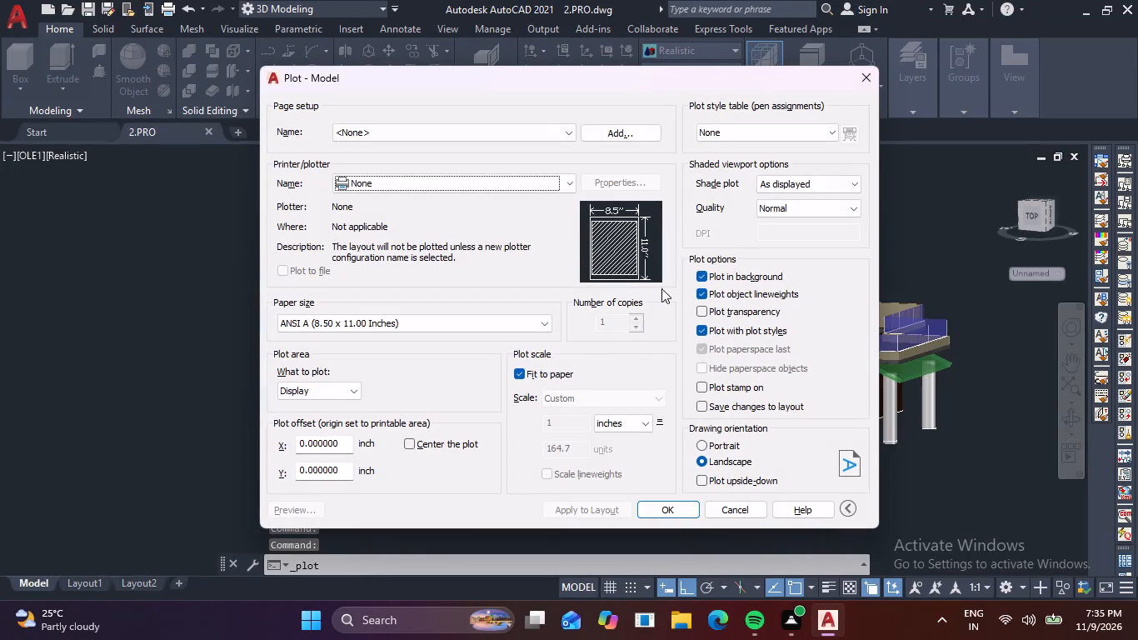
click(569, 135)
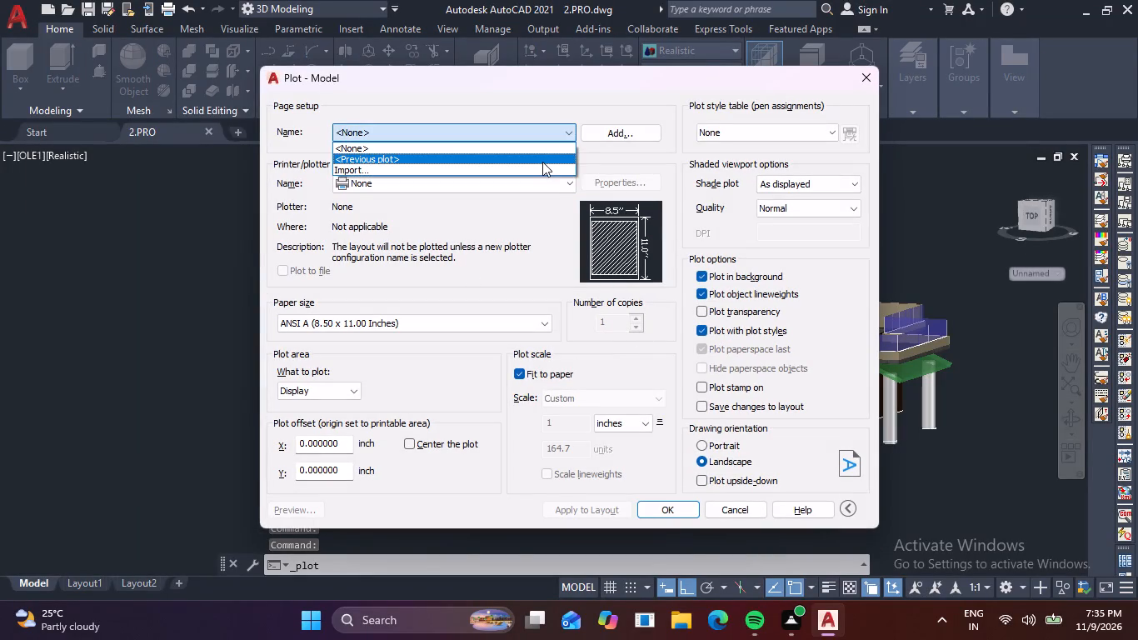
click(541, 162)
click(427, 396)
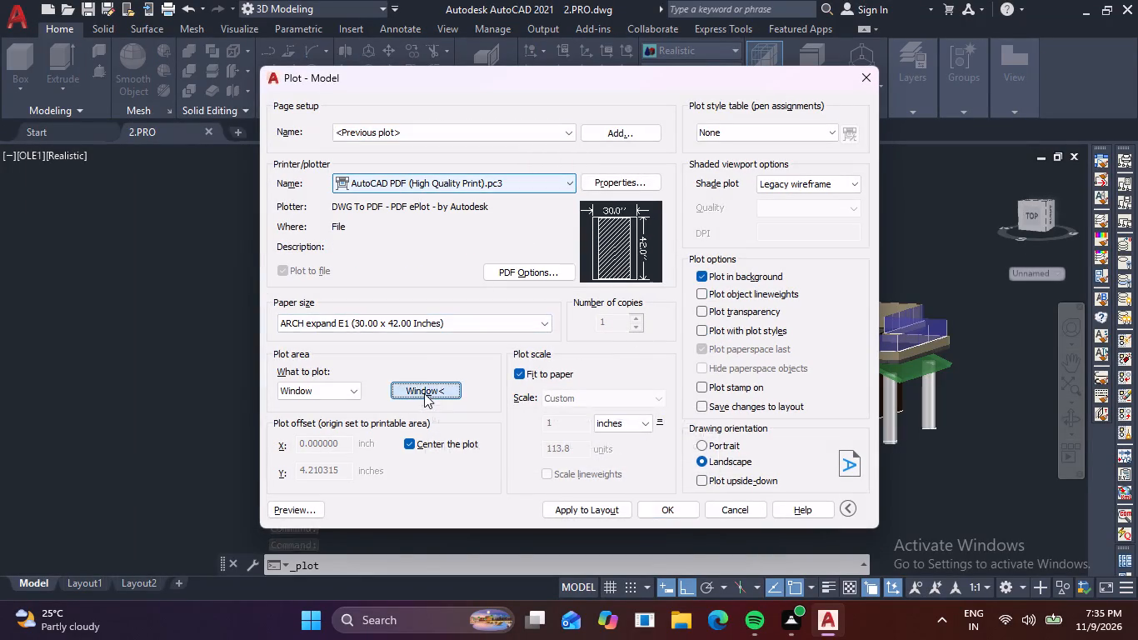
scroll(426, 326, down, 1)
click(324, 222)
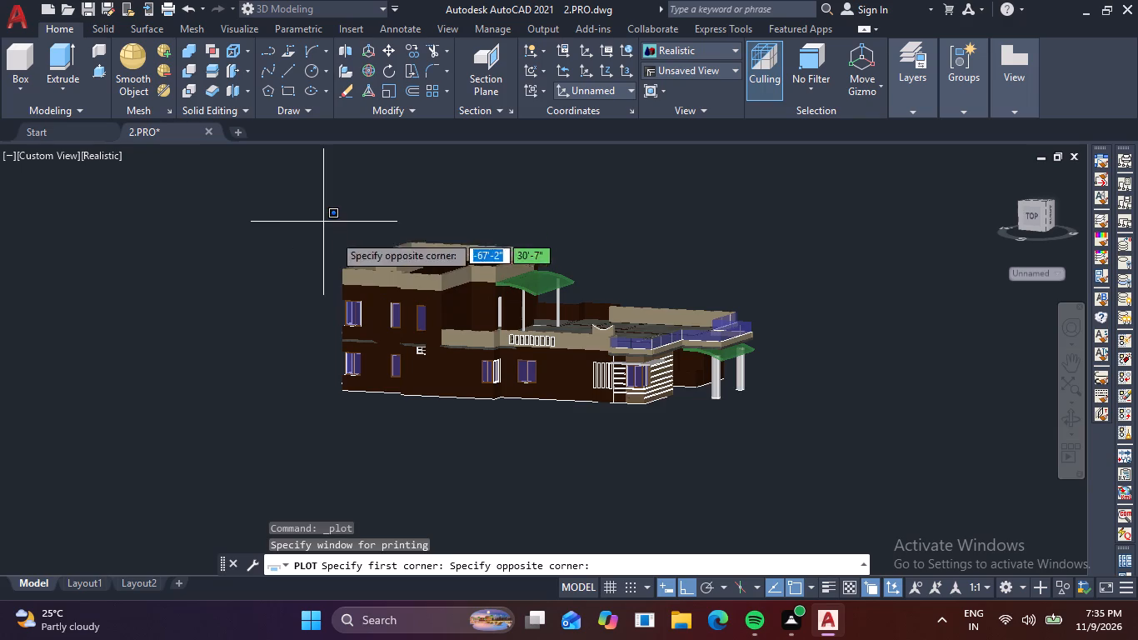
click(778, 422)
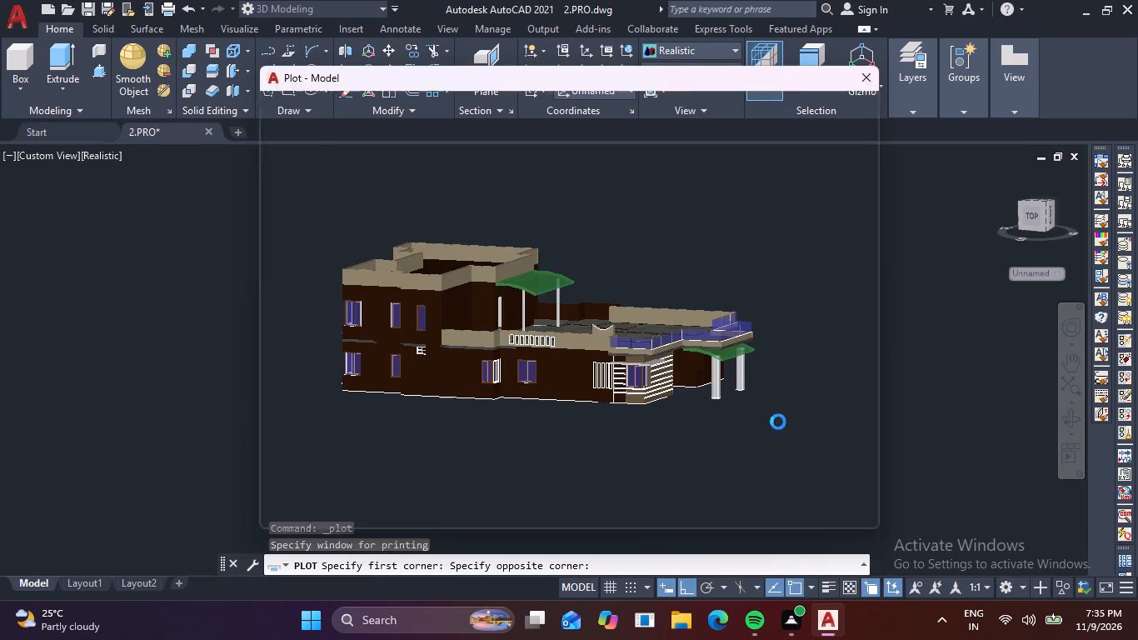
Set the plot's shaded viewport option to Realistic.
click(849, 182)
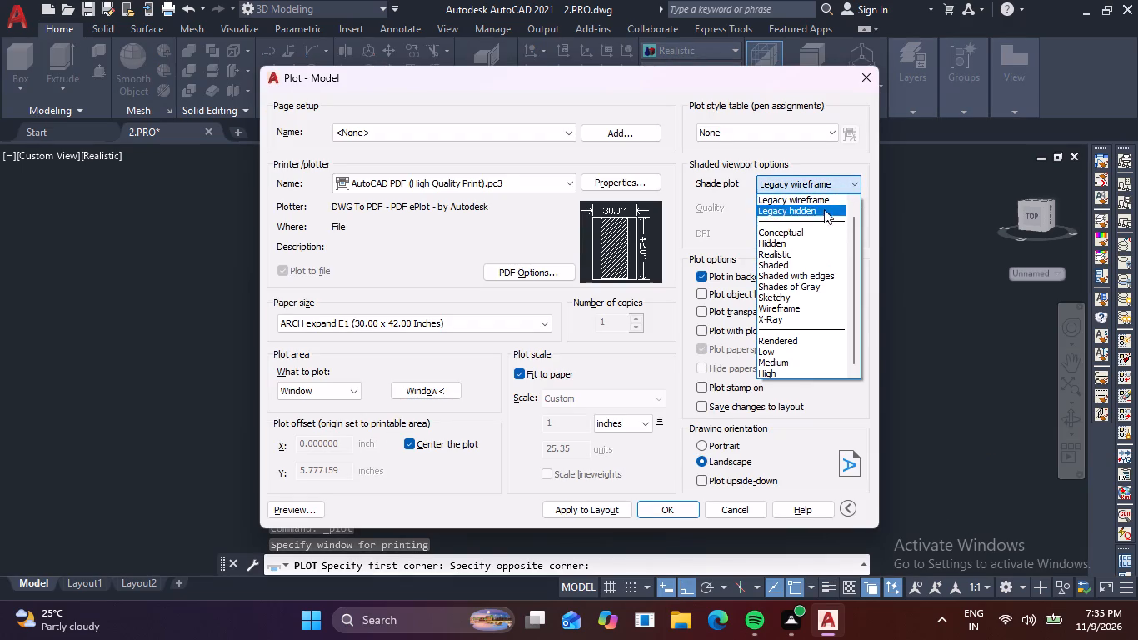
click(806, 250)
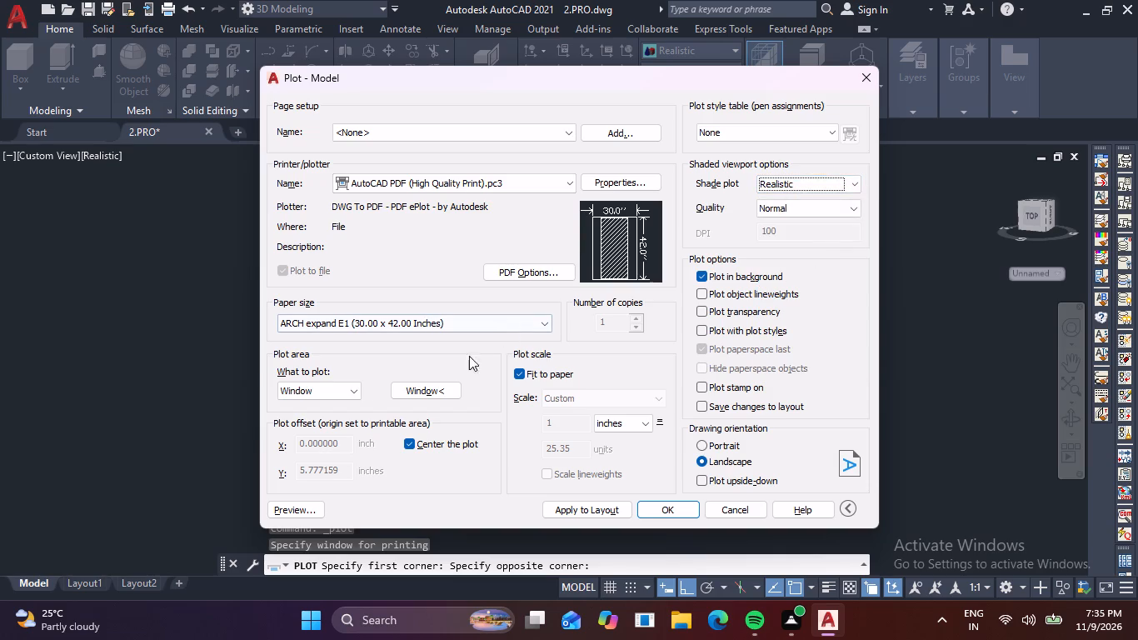
Preview the plot and examine how the shaded house sits on the sheet.
click(295, 509)
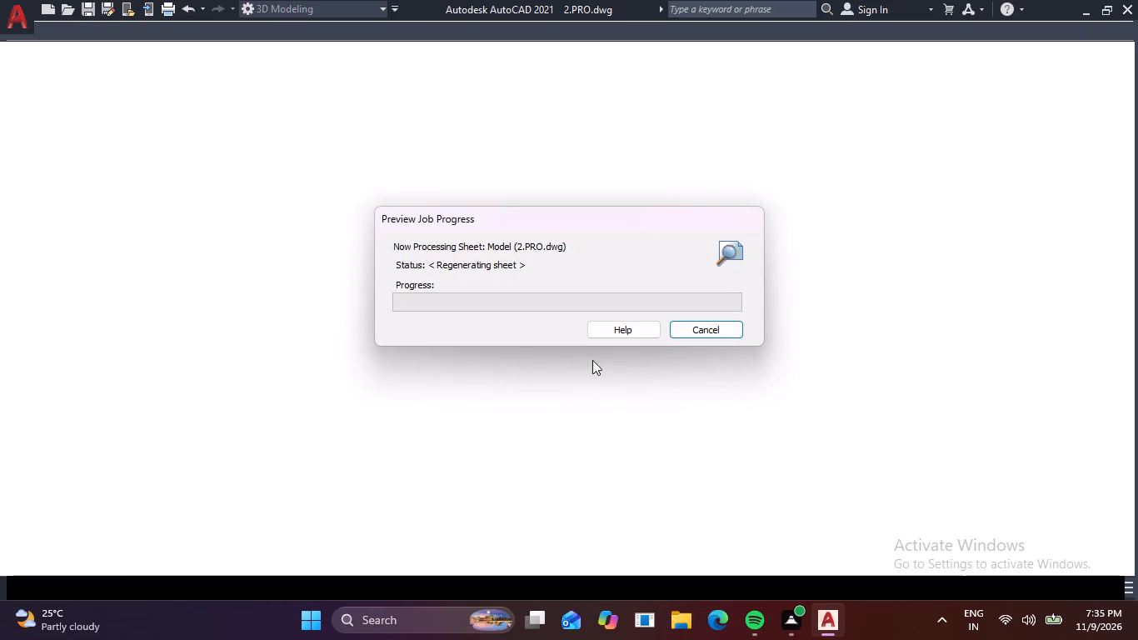
scroll(604, 355, up, 1)
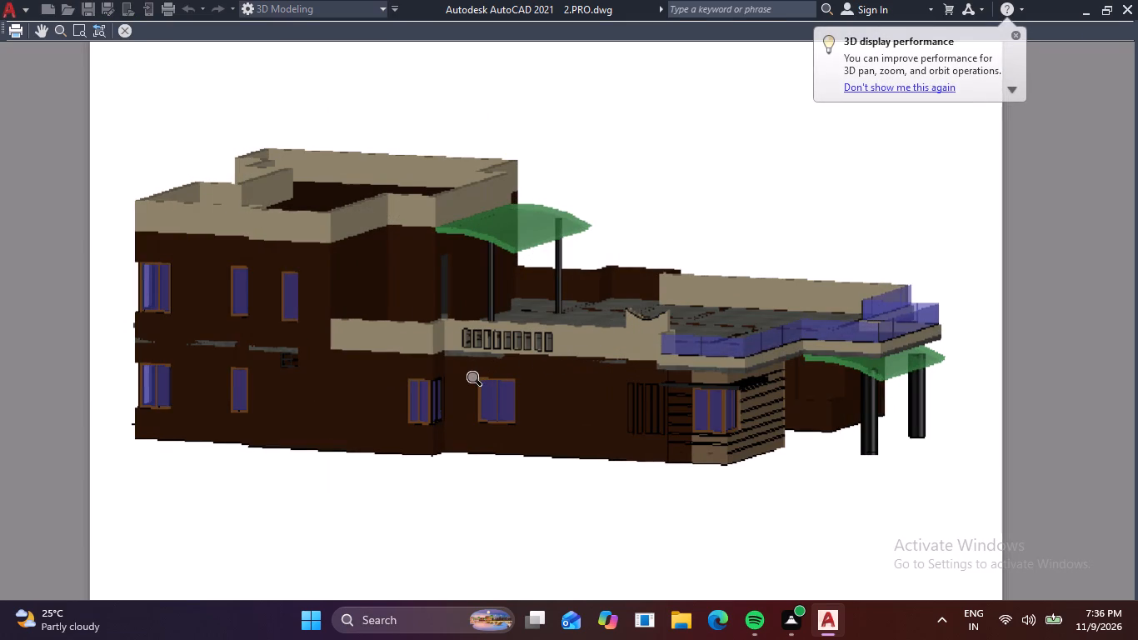
scroll(477, 382, down, 2)
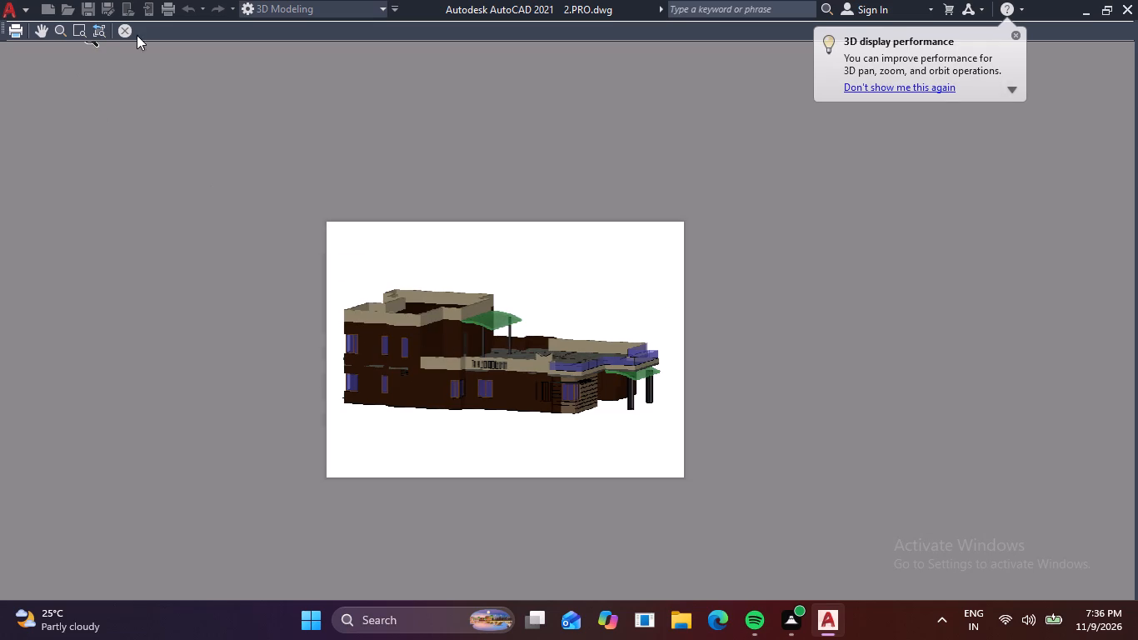
click(126, 36)
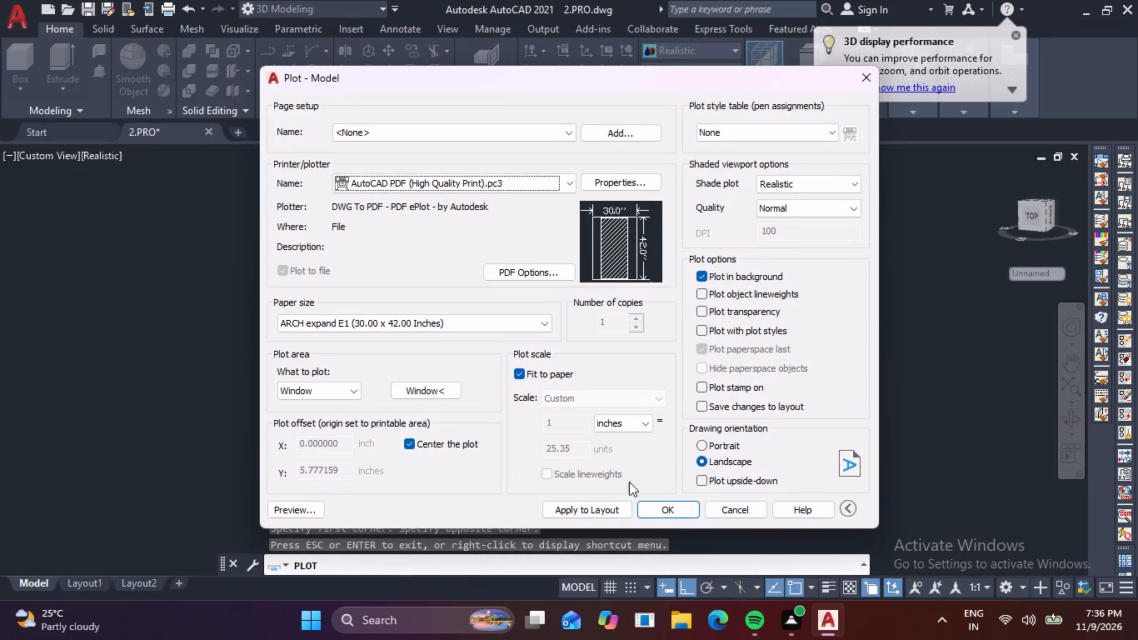
Apply the plot settings to the layout and plot the house to 2.PRO-Model.pdf in the Documents folder.
click(612, 510)
click(681, 509)
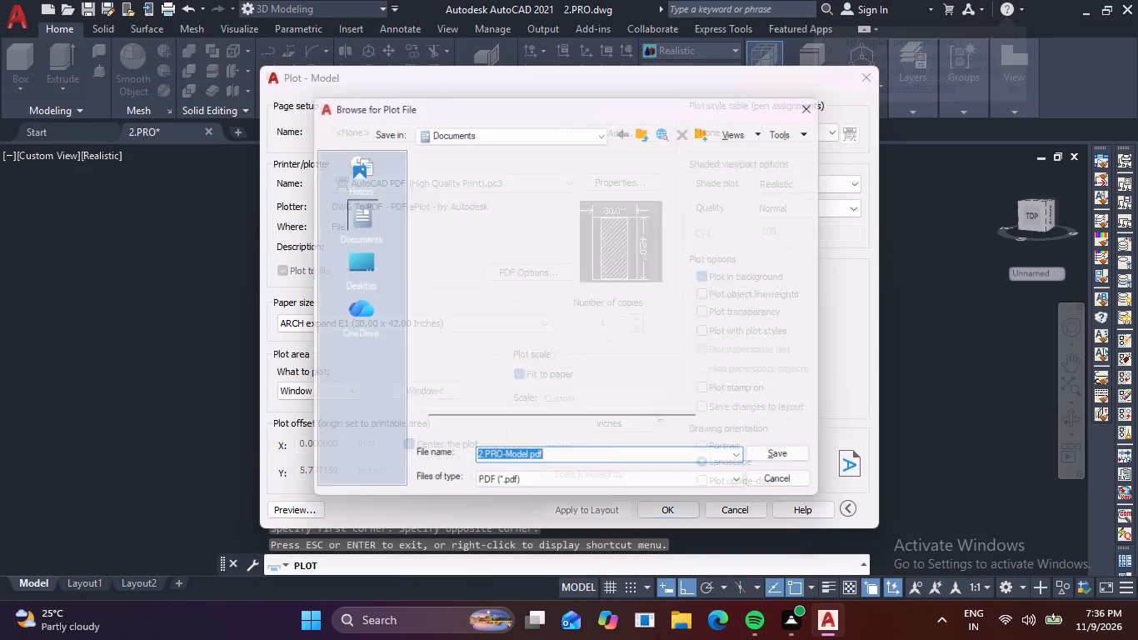
click(798, 467)
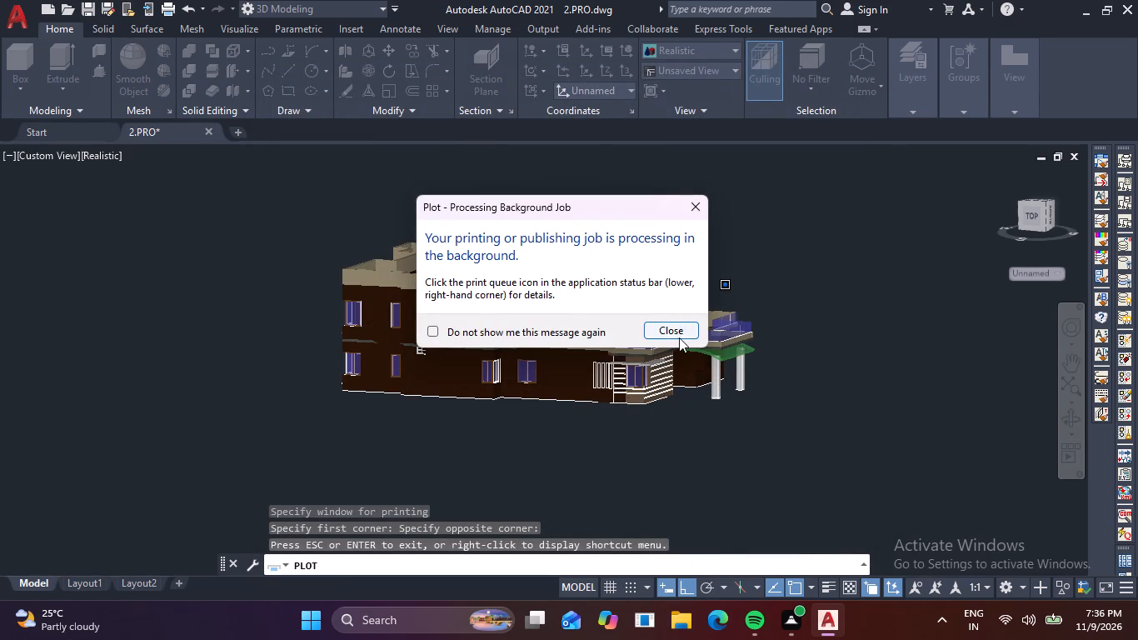
click(676, 328)
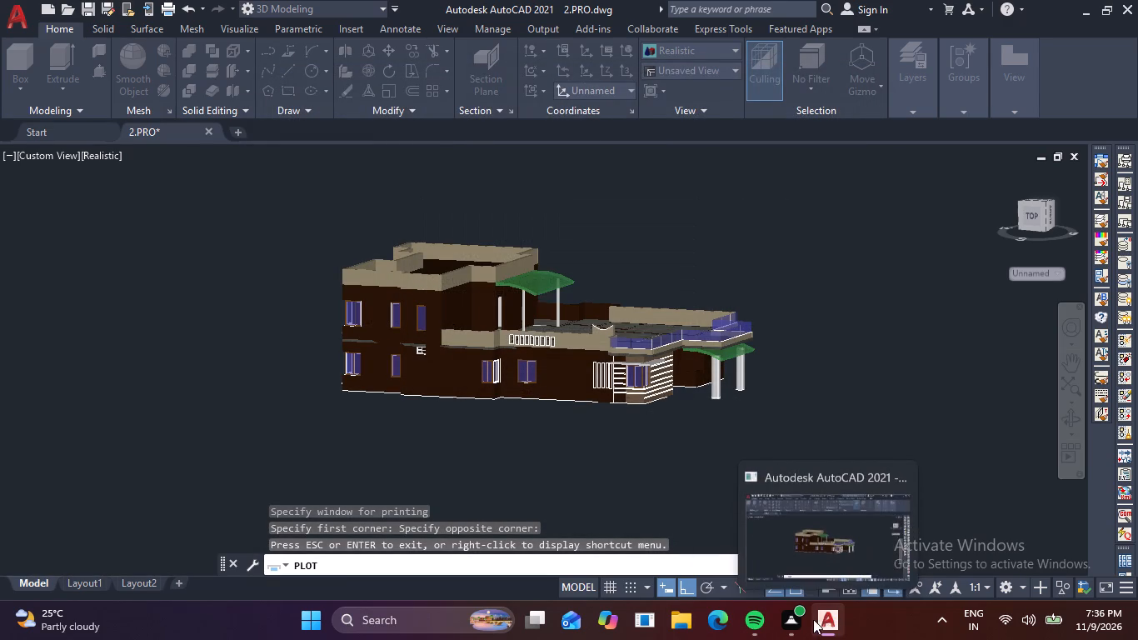
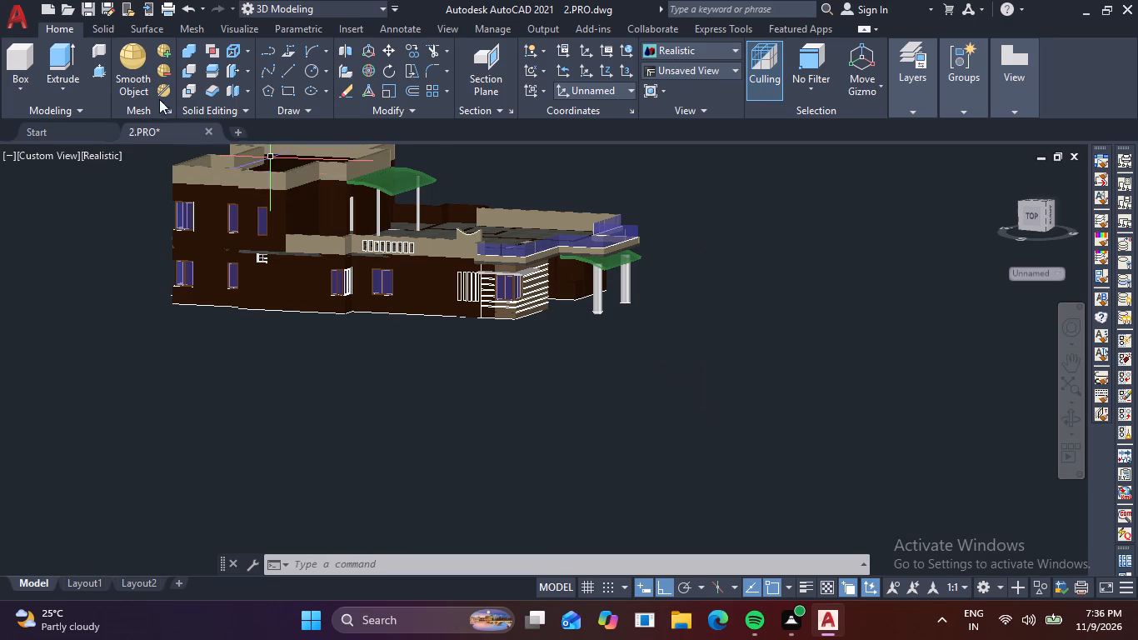
Examine the Realistic-shaded 3D house from the side with the green canopies and glass-railed terrace.
middle_drag(416, 222, 403, 296)
scroll(251, 198, up, 2)
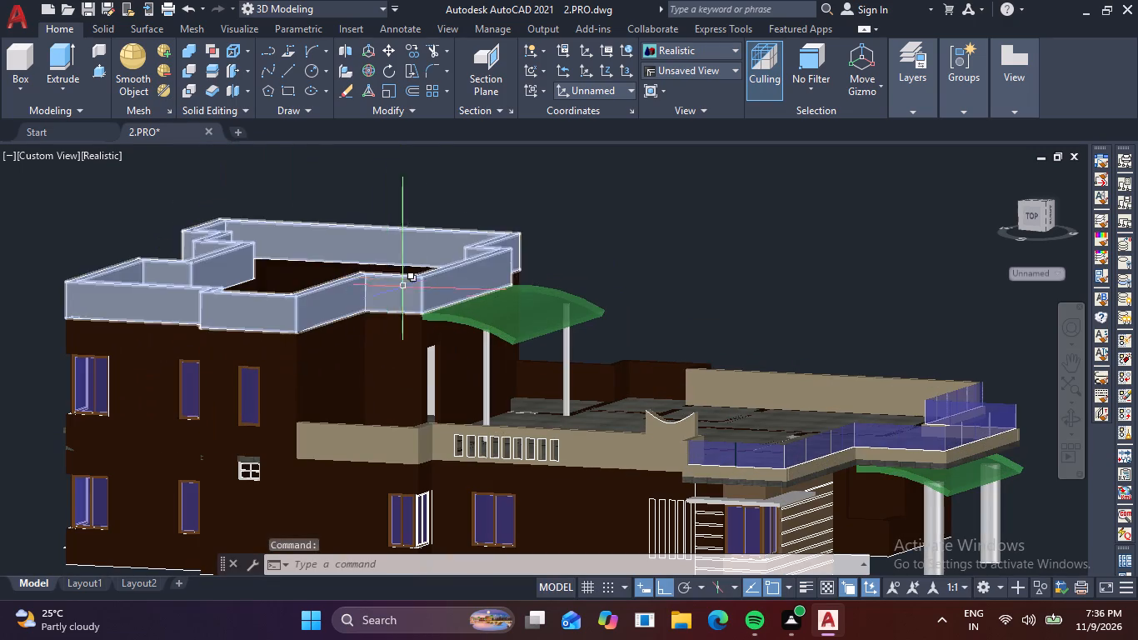
shift+middle_drag(534, 396, 477, 403)
scroll(503, 397, down, 1)
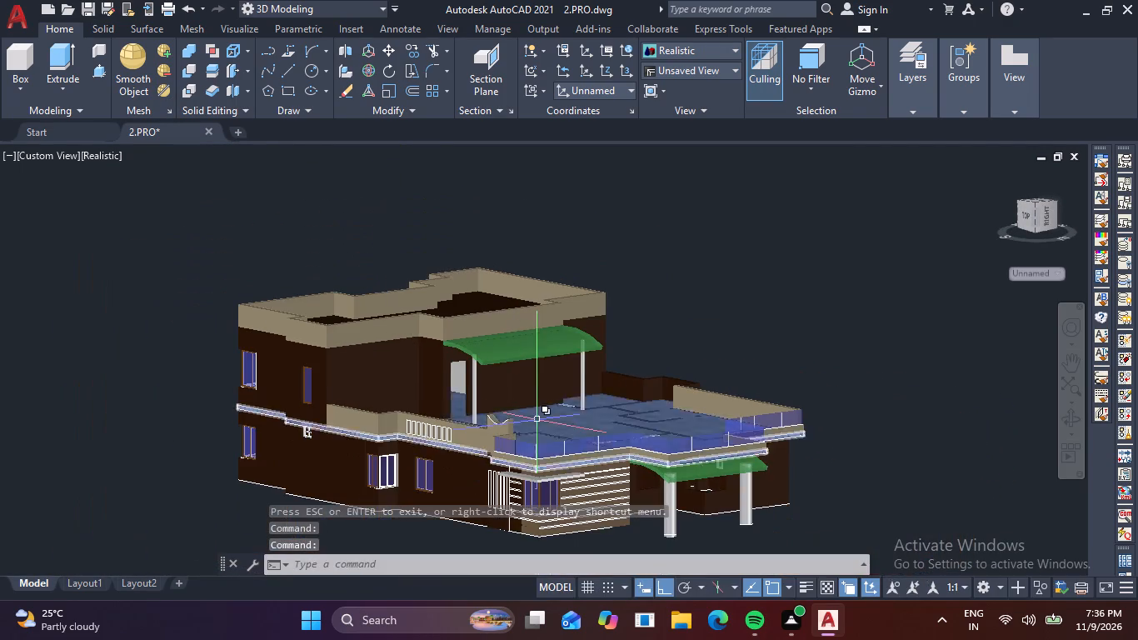
middle_drag(537, 420, 533, 365)
shift+middle_drag(563, 384, 571, 373)
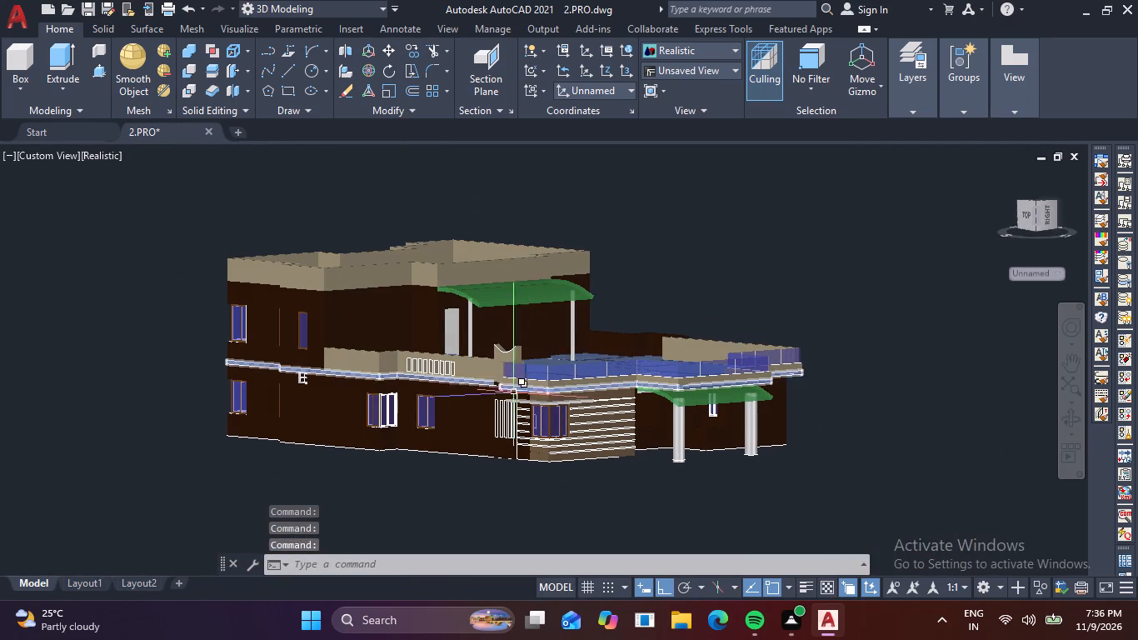